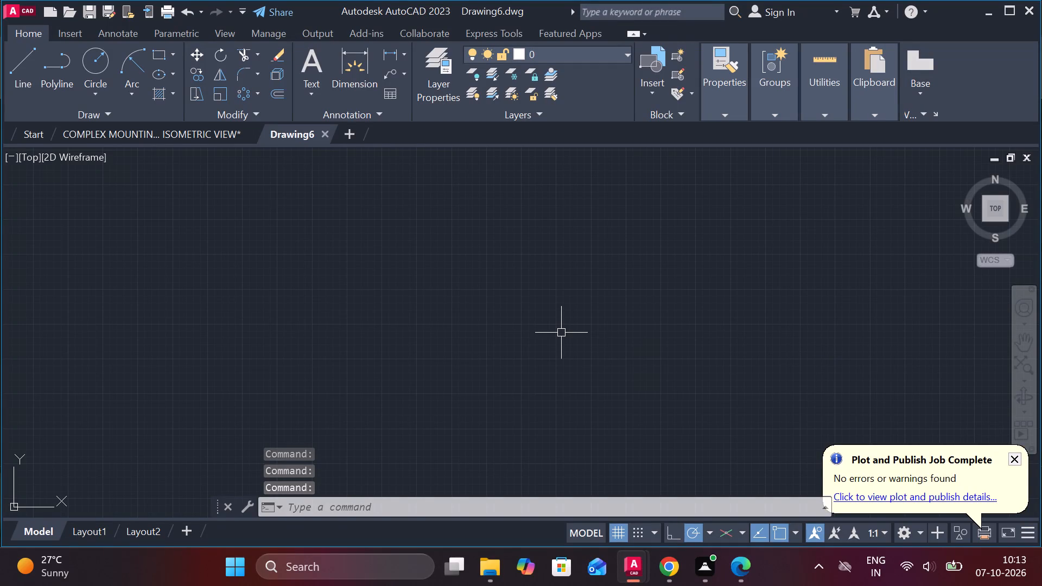
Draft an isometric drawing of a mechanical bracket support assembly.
Set the drawing limits with lower left corner 0,0 and upper right corner 500,500.
{"action": "key", "text": "l"}
{"action": "key", "text": "o"}
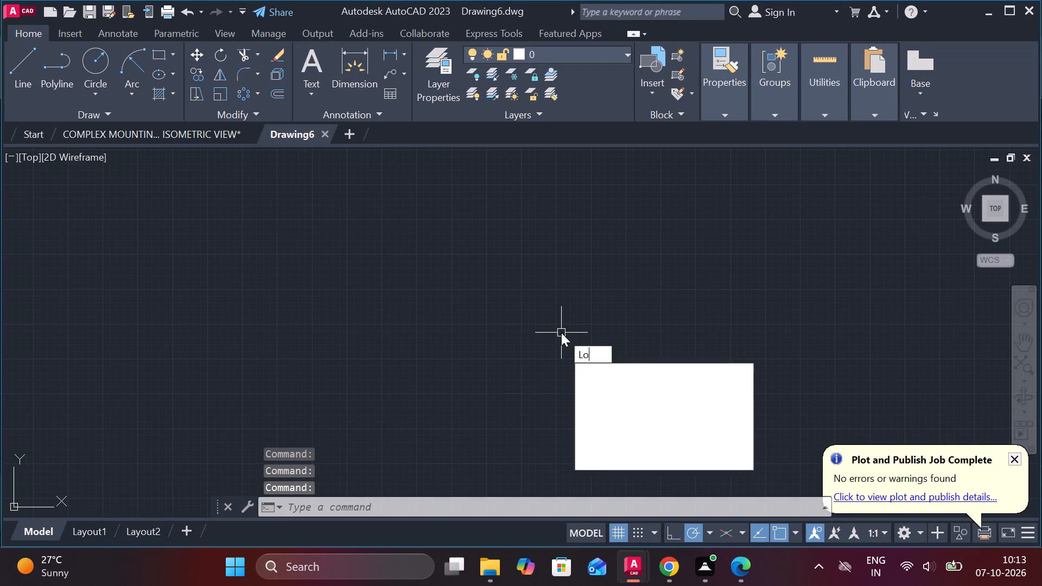
{"action": "left_click", "coordinate": [602, 397]}
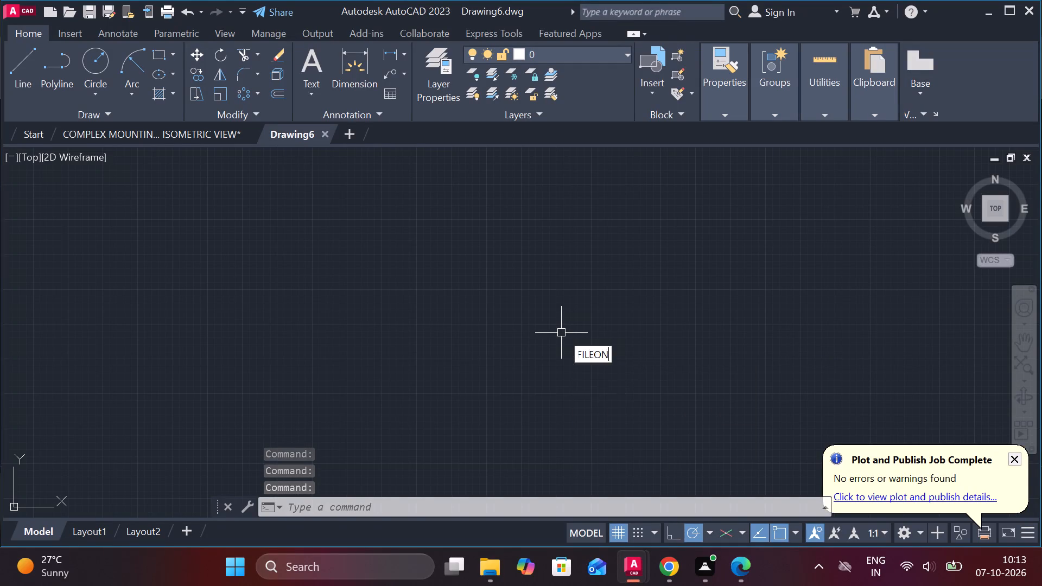
{"action": "type", "text": "limits"}
{"action": "key", "text": "Return"}
{"action": "key", "text": "0"}
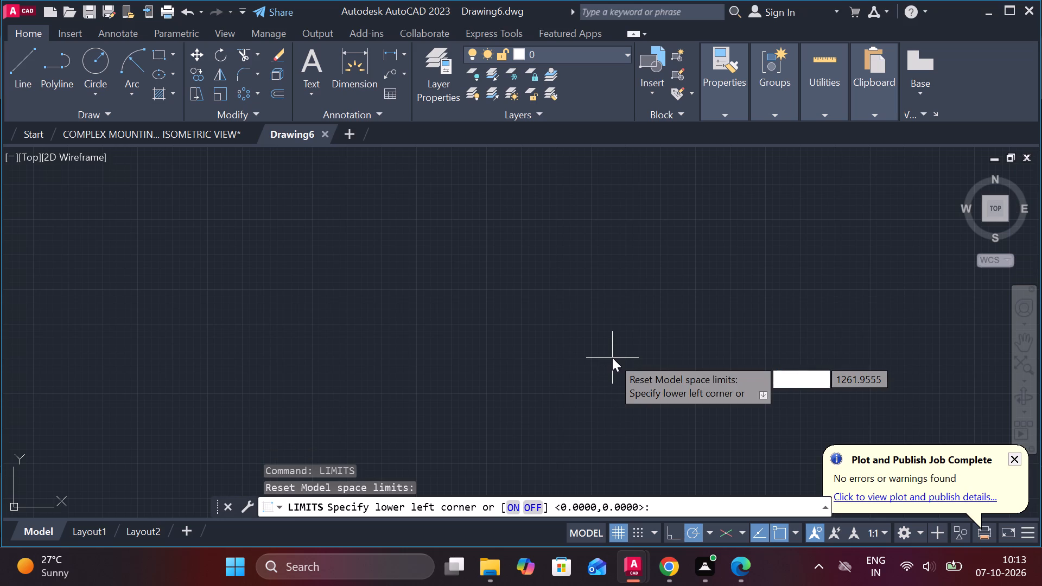
{"action": "type", "text": ",0\\"}
{"action": "key", "text": "Return"}
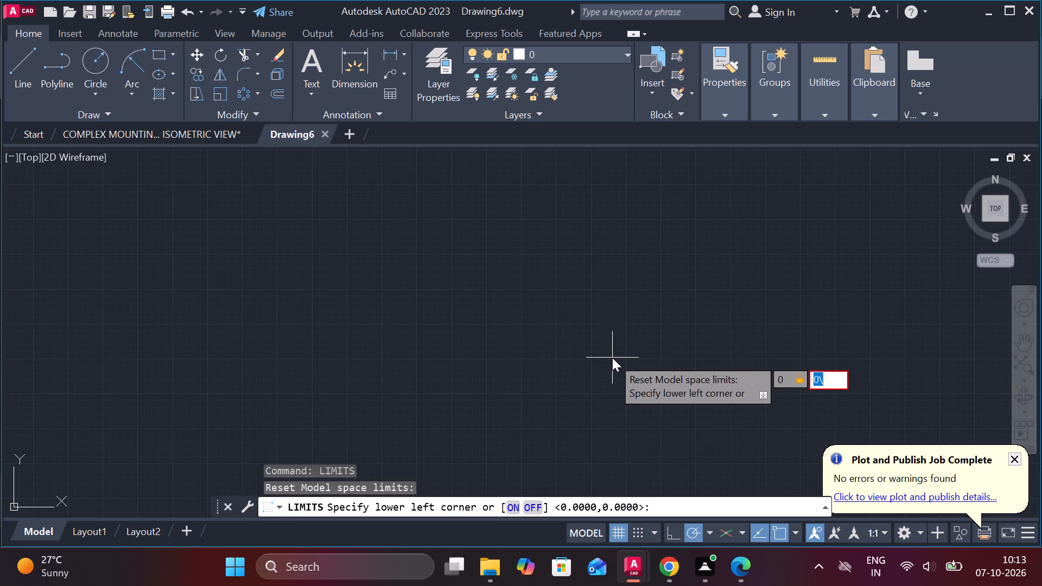
{"action": "key", "text": "BackSpace"}
{"action": "key", "text": "0"}
{"action": "key", "text": "Return"}
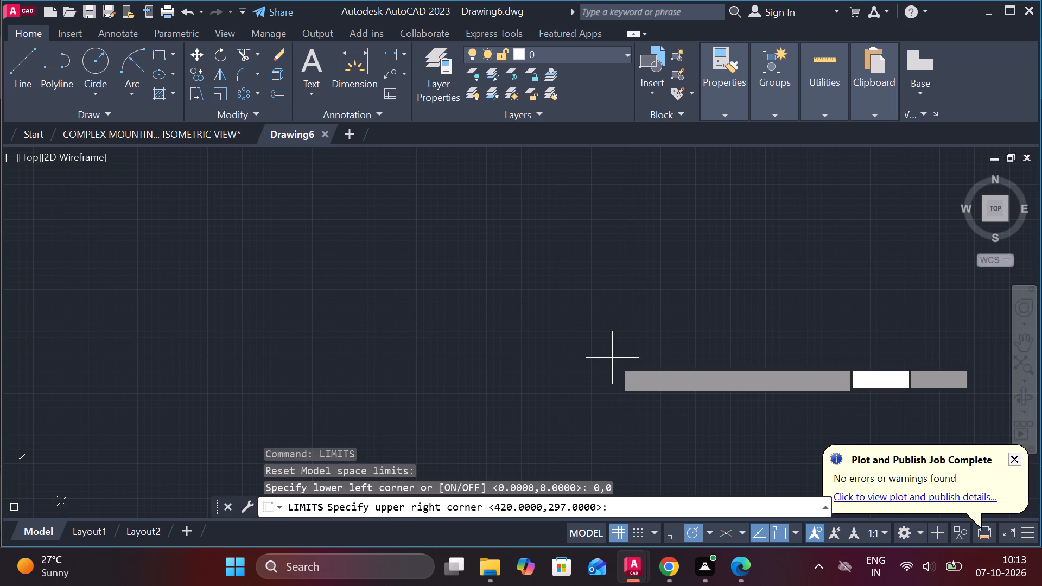
{"action": "type", "text": "500"}
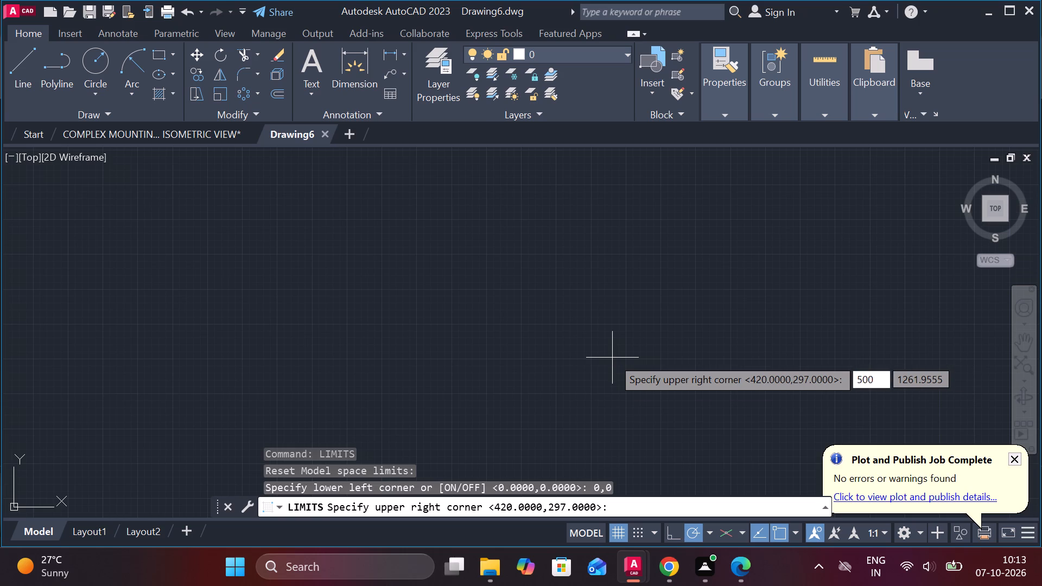
{"action": "key", "text": "comma"}
{"action": "type", "text": "500"}
{"action": "key", "text": "Return"}
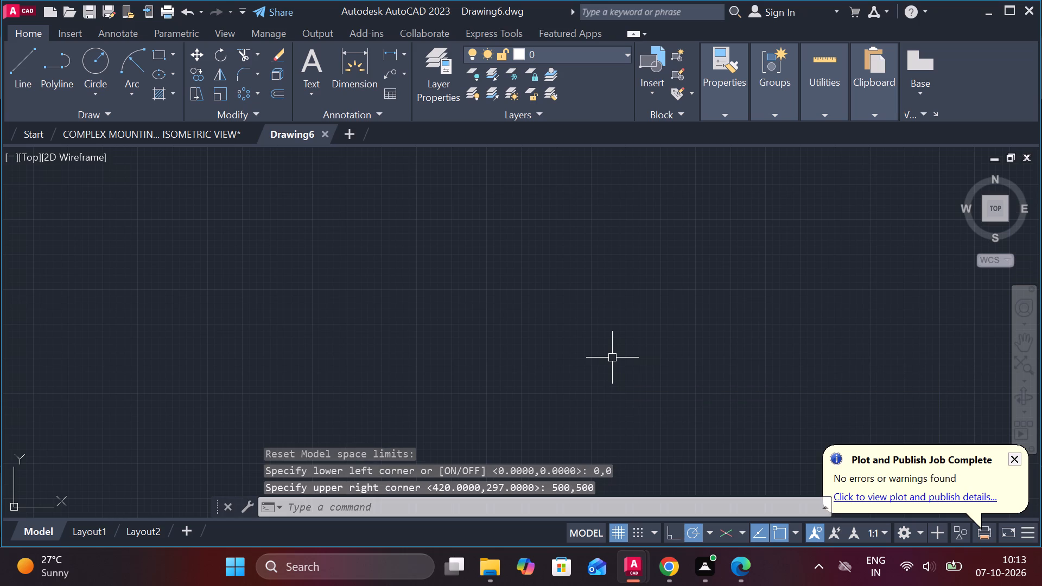
Turn on isometric drafting and switch to the right isoplane.
{"action": "scroll", "coordinate": [605, 339], "scroll_direction": "down", "scroll_amount": 1}
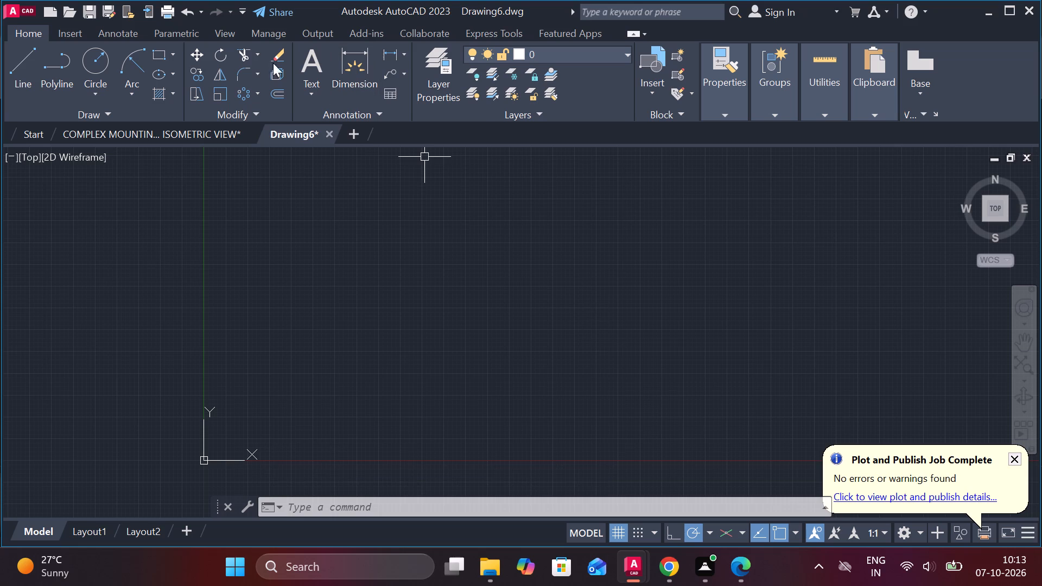
{"action": "left_click", "coordinate": [719, 531]}
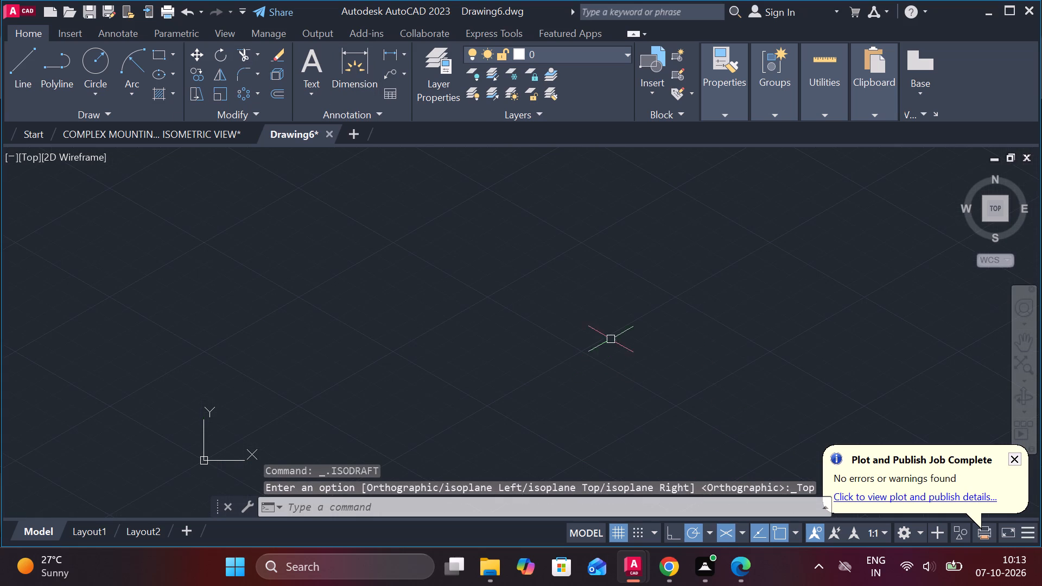
{"action": "key", "text": "F5"}
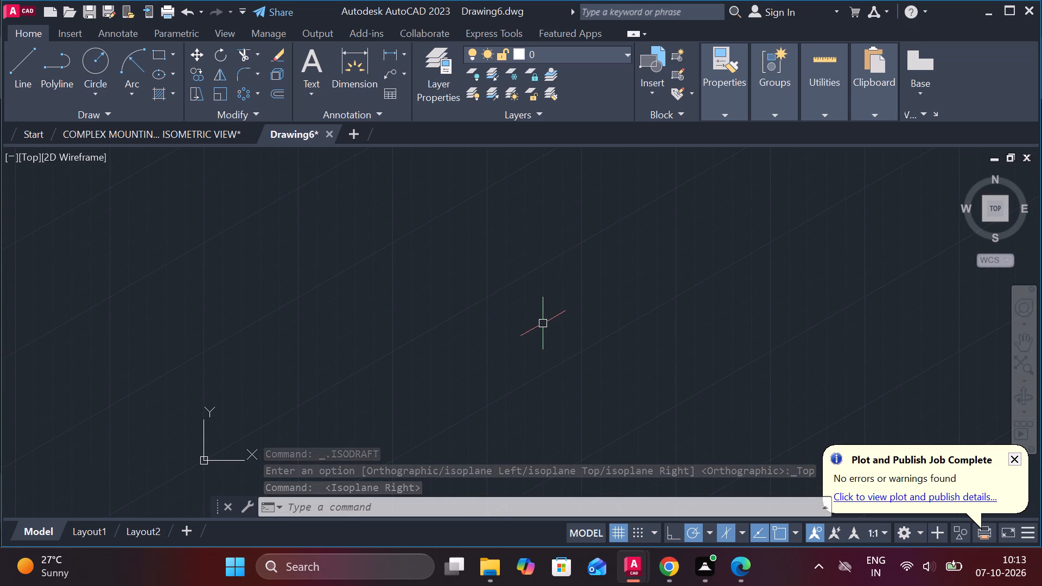
Draw an isocircle of radius 32 on the right isoplane in the empty drawing area.
{"action": "key", "text": "e"}
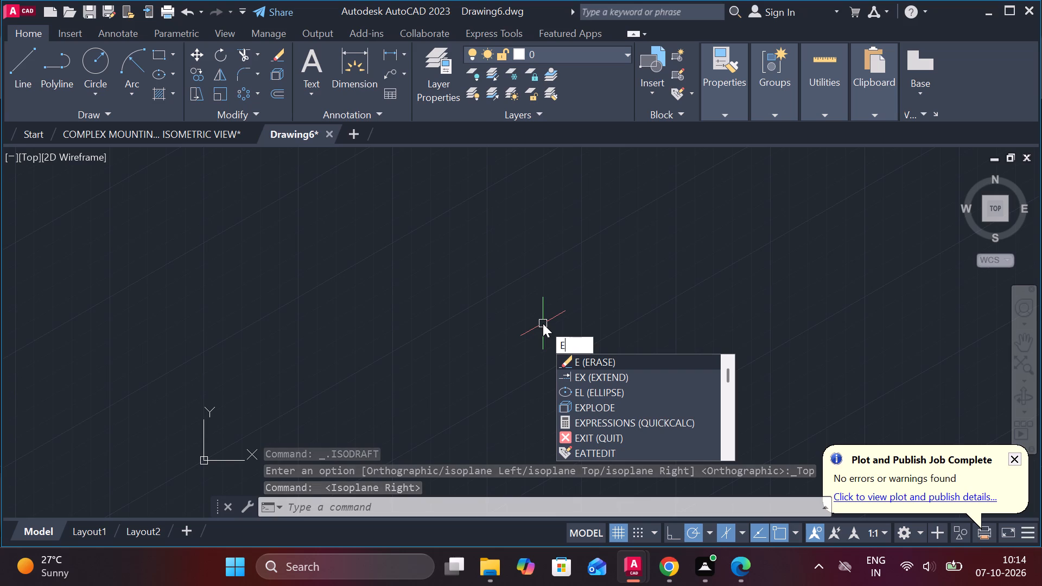
{"action": "key", "text": "l"}
{"action": "key", "text": "Return"}
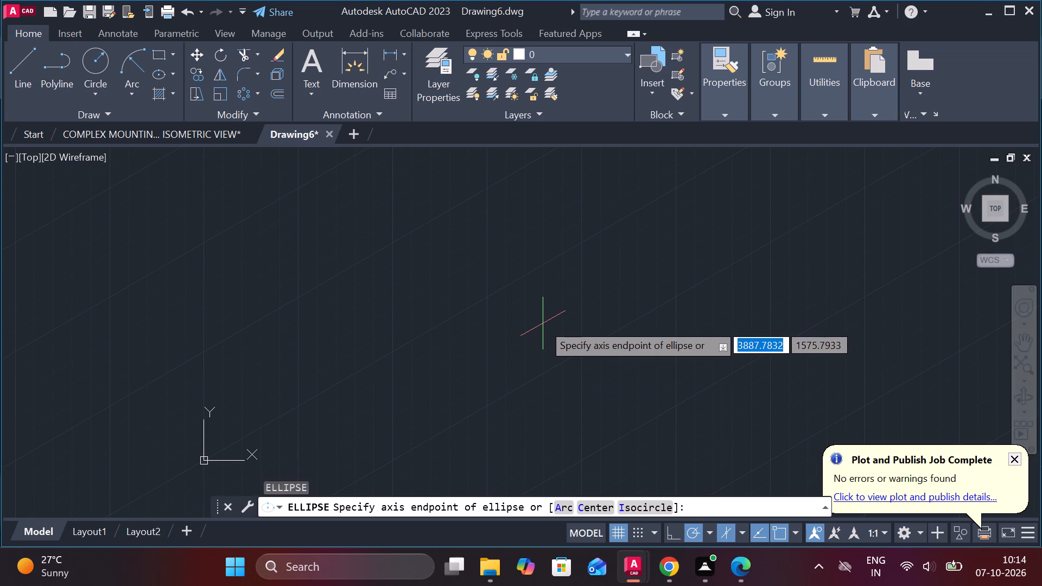
{"action": "key", "text": "i"}
{"action": "key", "text": "Return"}
{"action": "left_click", "coordinate": [586, 339]}
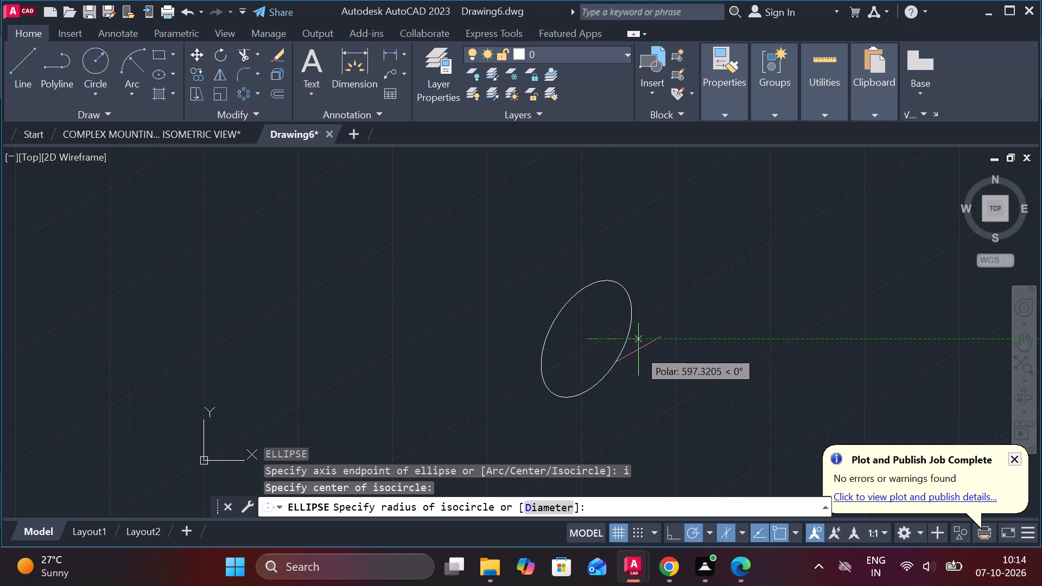
{"action": "type", "text": "32"}
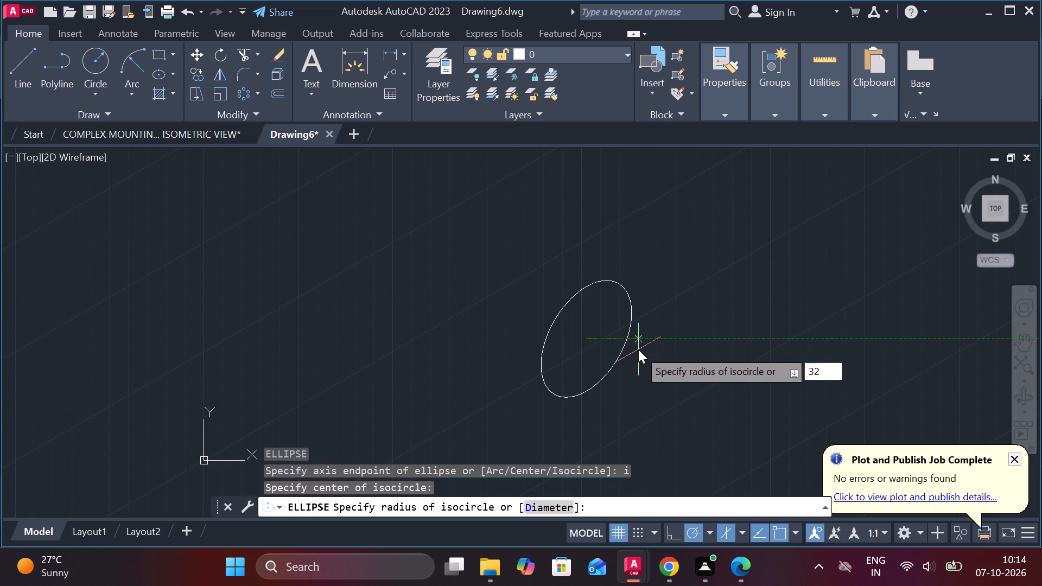
{"action": "key", "text": "Return"}
Draw a second isocircle of radius 18 concentric with the radius 32 isocircle.
{"action": "scroll", "coordinate": [612, 351], "scroll_direction": "up", "scroll_amount": 3}
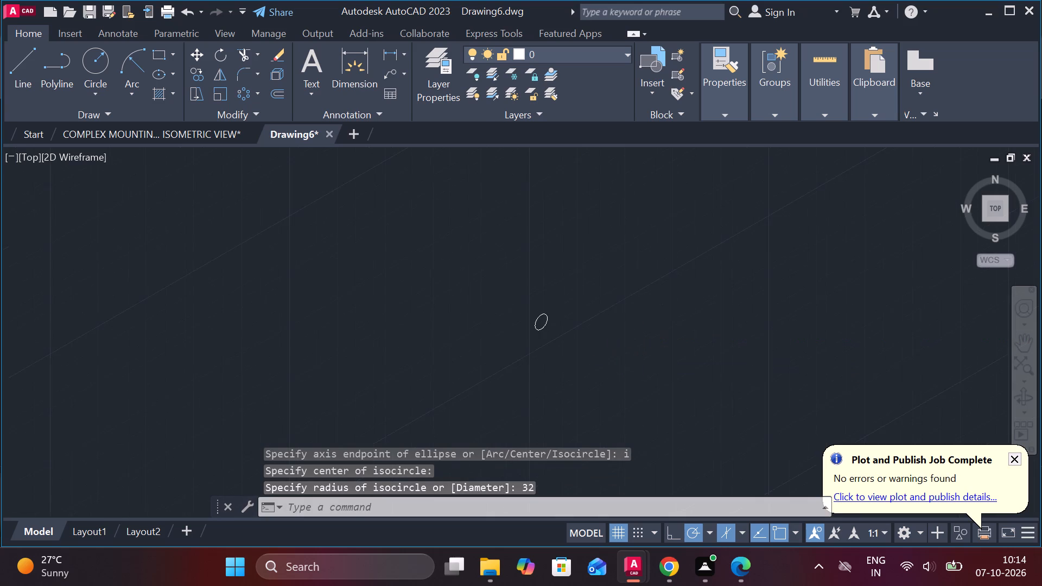
{"action": "scroll", "coordinate": [517, 305], "scroll_direction": "up", "scroll_amount": 2}
{"action": "middle_click_drag", "start_coordinate": [501, 281], "coordinate": [651, 252]}
{"action": "scroll", "coordinate": [664, 249], "scroll_direction": "up", "scroll_amount": 1}
{"action": "middle_click_drag", "start_coordinate": [749, 265], "coordinate": [725, 265]}
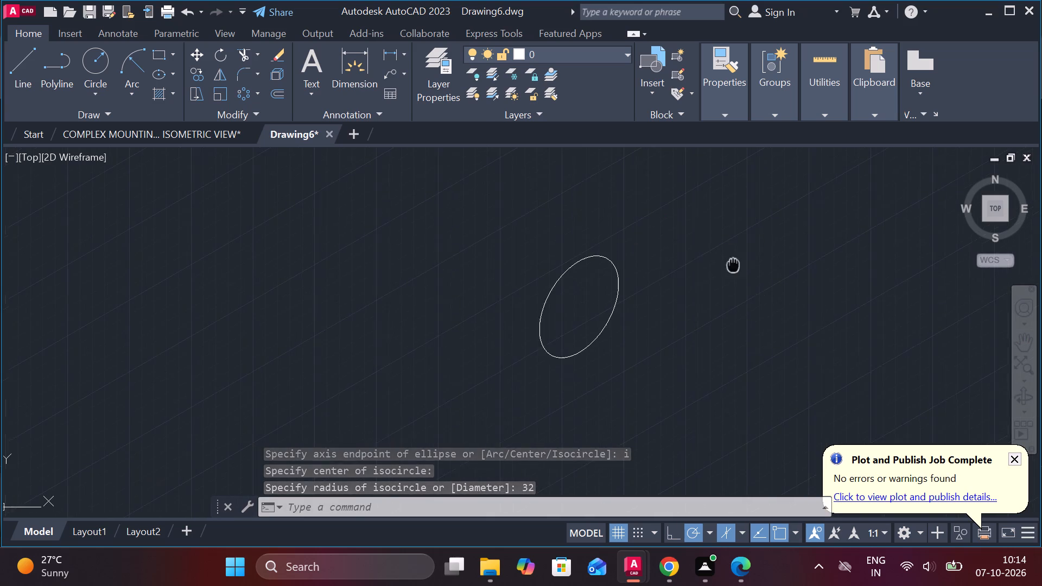
{"action": "middle_click_drag", "start_coordinate": [725, 265], "coordinate": [711, 264]}
{"action": "scroll", "coordinate": [667, 283], "scroll_direction": "up", "scroll_amount": 1}
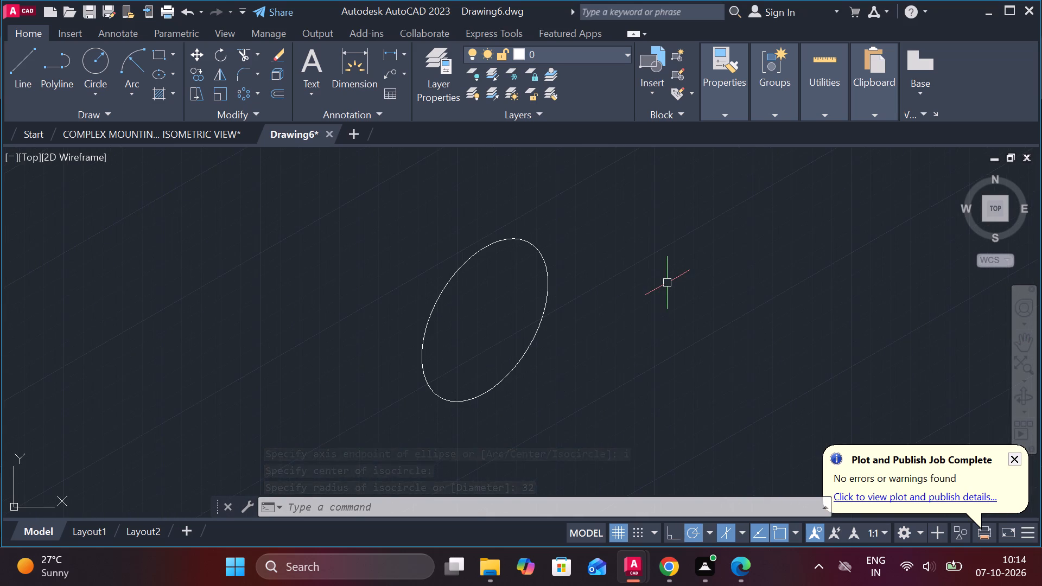
{"action": "key", "text": "e"}
{"action": "key", "text": "l"}
{"action": "key", "text": "Return"}
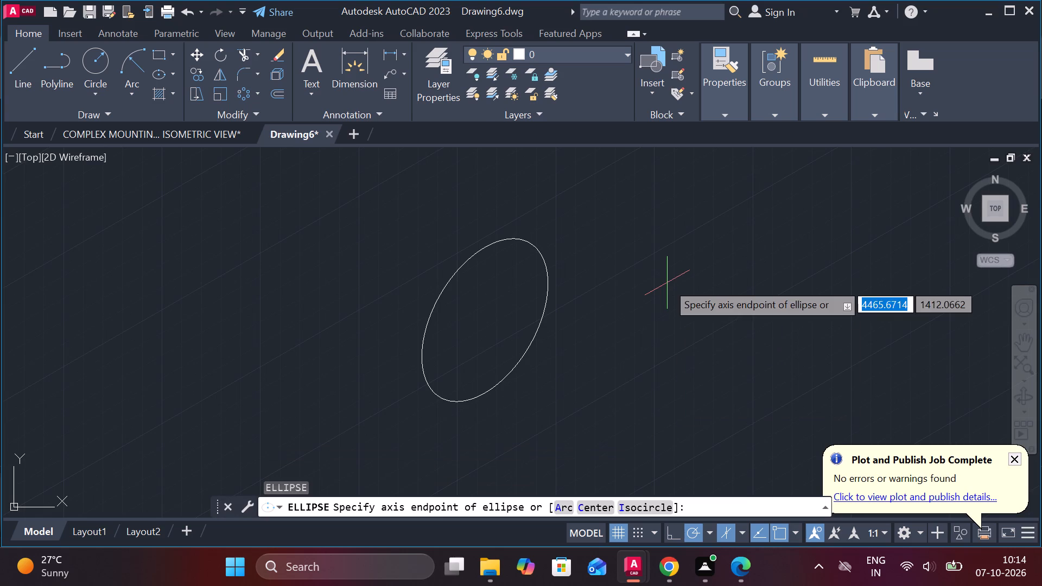
{"action": "key", "text": "i"}
{"action": "key", "text": "Return"}
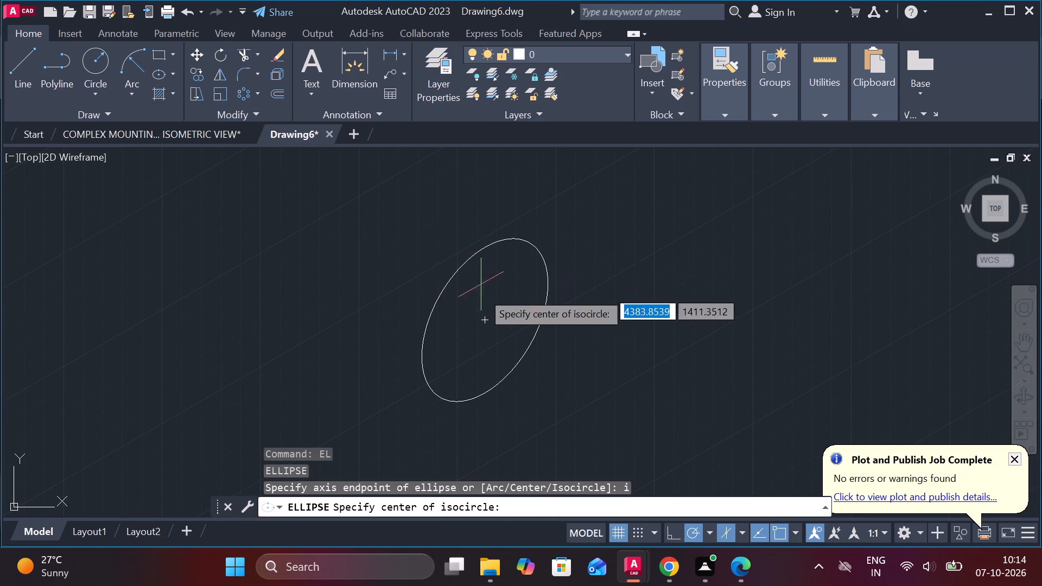
{"action": "left_click", "coordinate": [490, 322]}
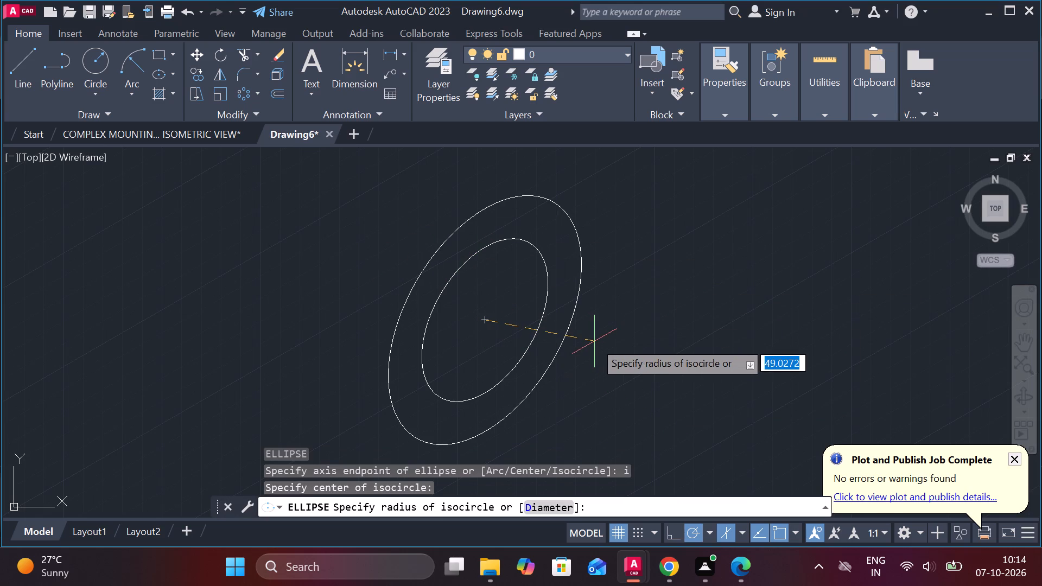
{"action": "type", "text": "18"}
{"action": "key", "text": "Return"}
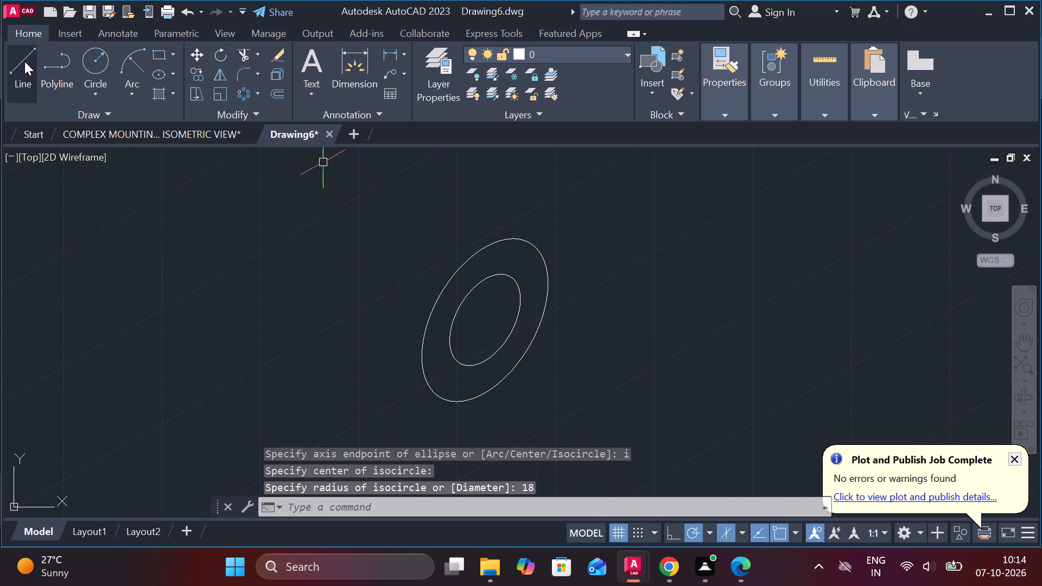
Draw two lines from the common centre along the 30° isometric axis, in opposite directions, each extending past the outer isocircle.
{"action": "key", "text": "l"}
{"action": "key", "text": "Return"}
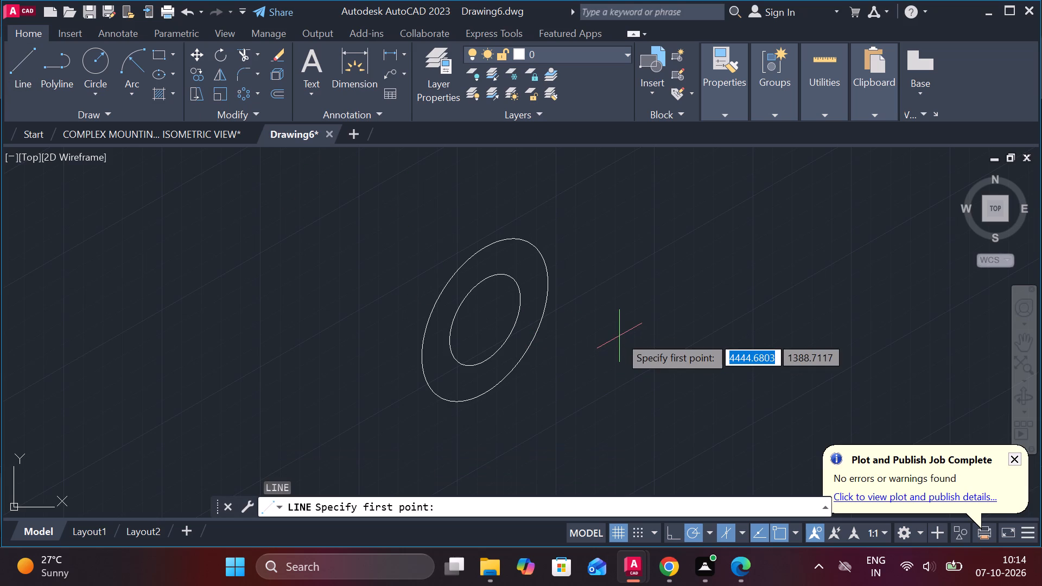
{"action": "left_click", "coordinate": [479, 323]}
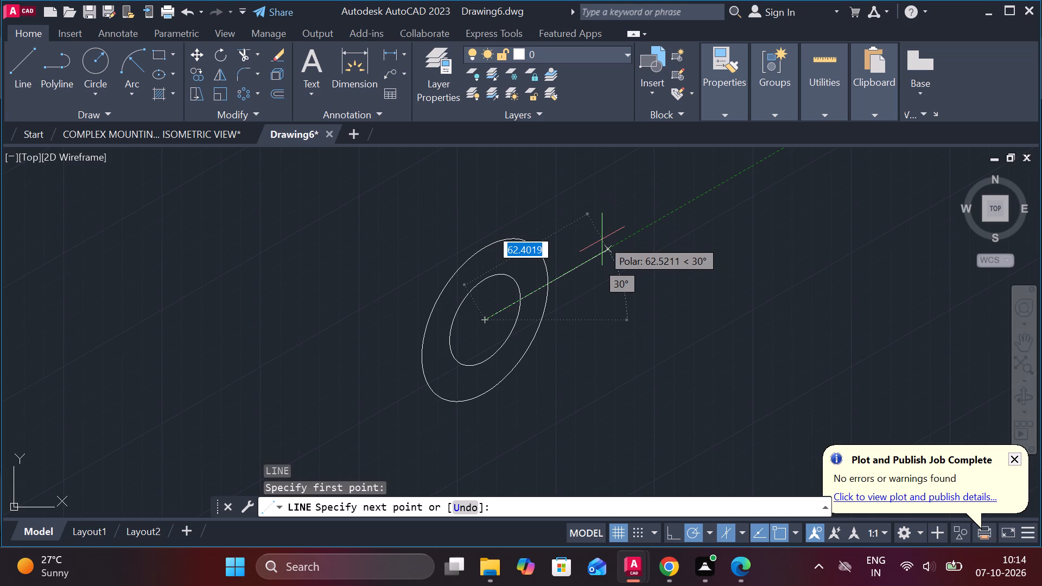
{"action": "left_click", "coordinate": [602, 239]}
{"action": "key", "text": "Escape"}
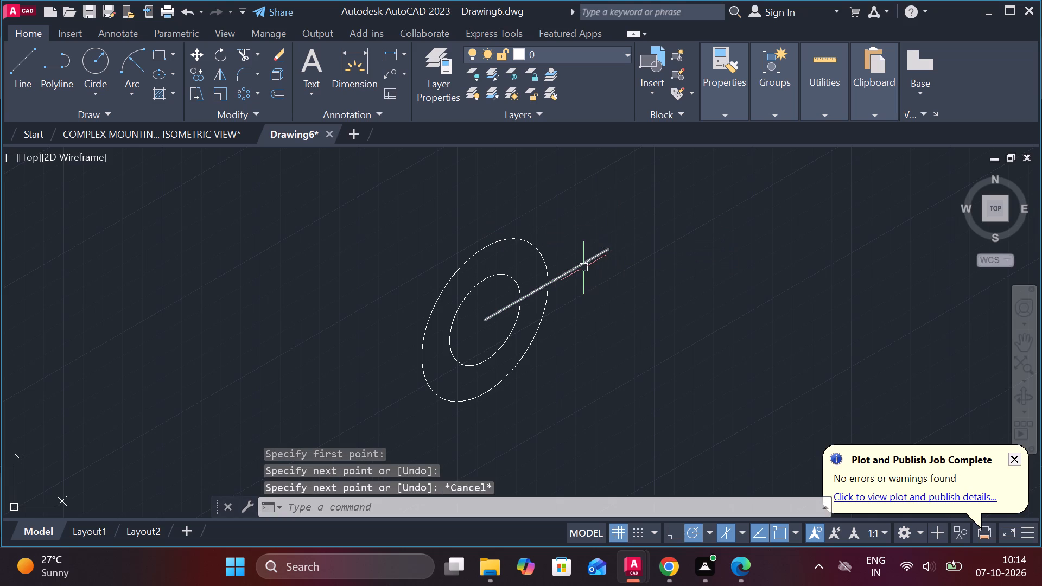
{"action": "key", "text": "l"}
{"action": "key", "text": "Return"}
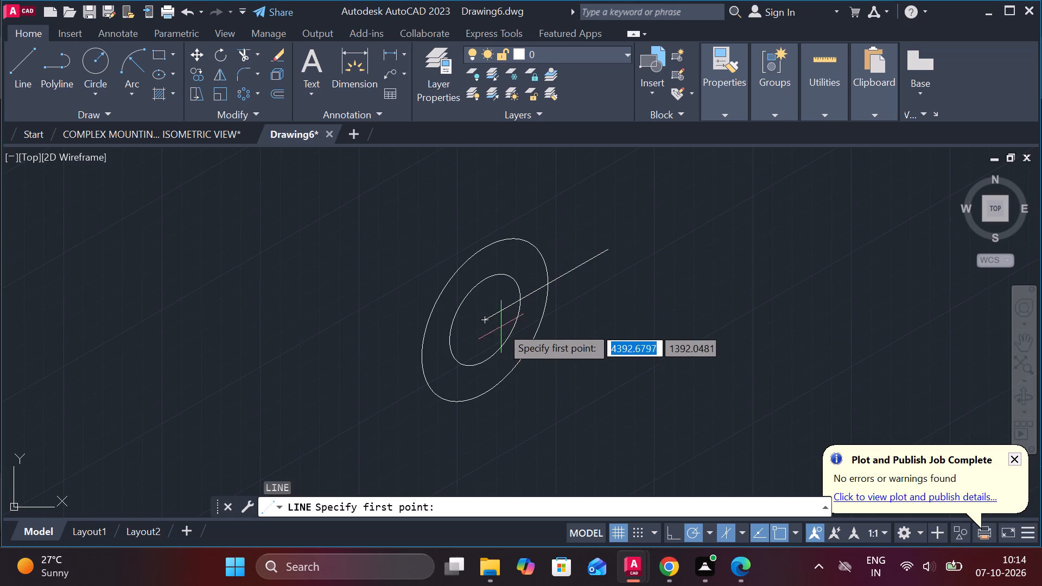
{"action": "left_click", "coordinate": [488, 315]}
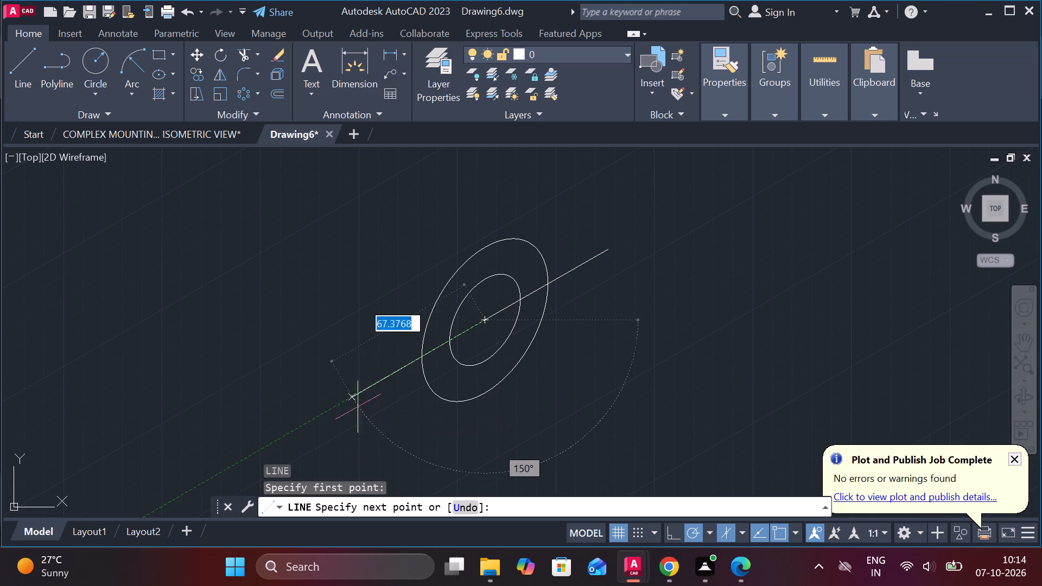
{"action": "left_click", "coordinate": [347, 402]}
{"action": "key", "text": "Escape"}
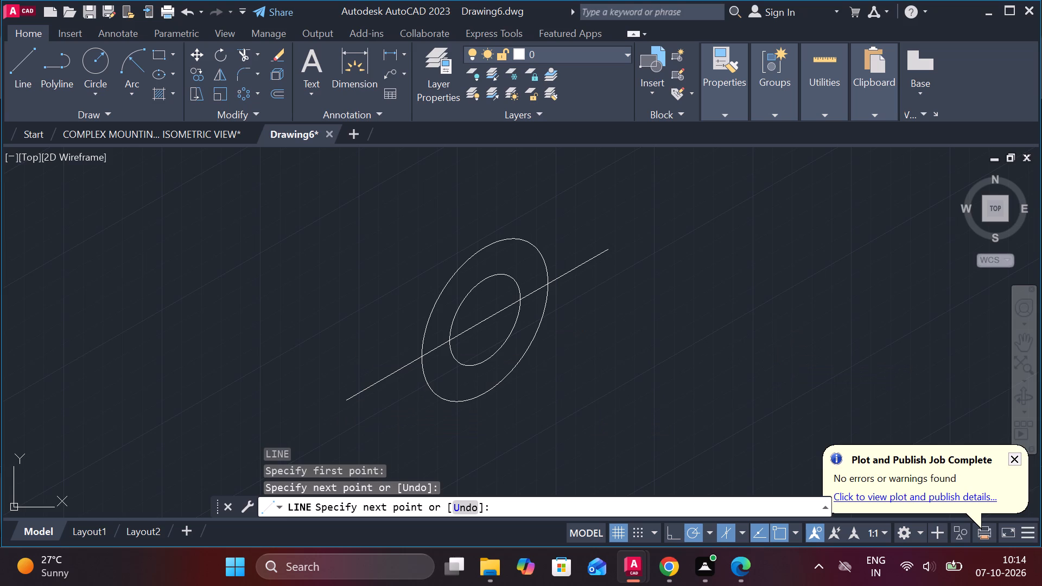
Trim away the lower halves of both isocircles and the line parts inside the inner and outside the outer one, leaving a closed upper half-ring.
{"action": "type", "text": "tr"}
{"action": "key", "text": "space"}
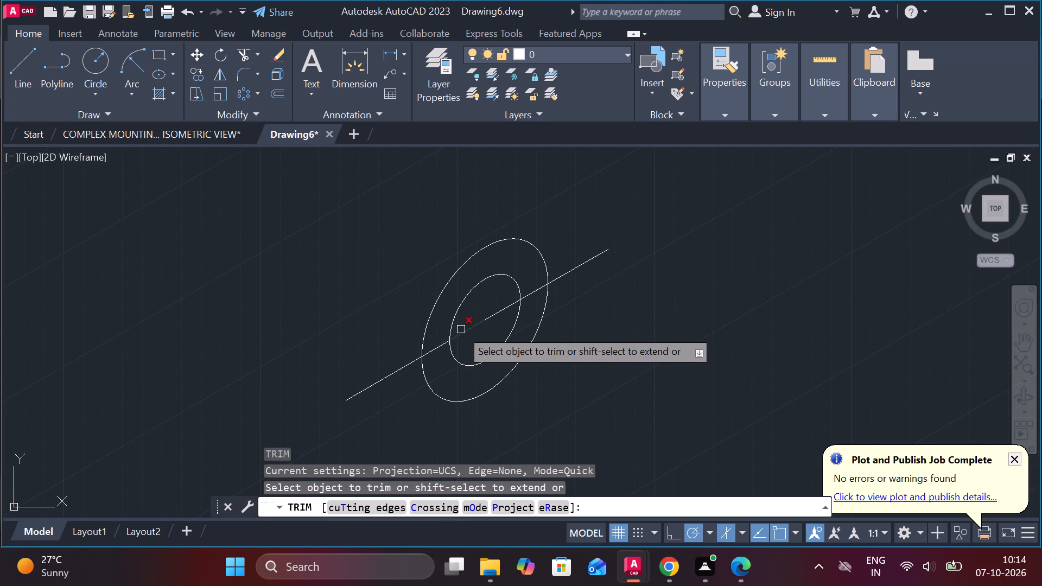
{"action": "left_click", "coordinate": [461, 329]}
{"action": "left_click", "coordinate": [500, 317]}
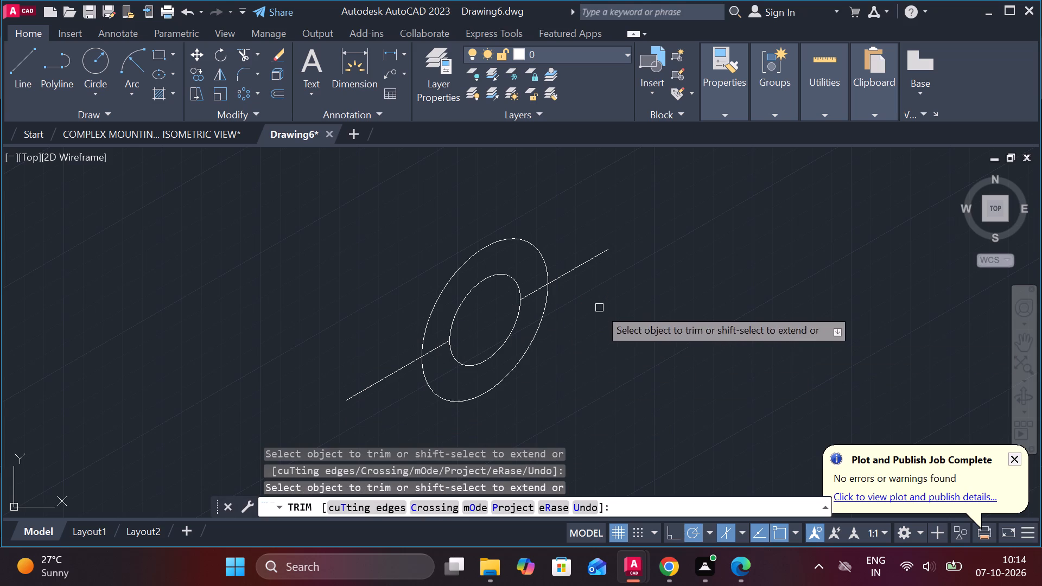
{"action": "left_click_drag", "start_coordinate": [595, 316], "coordinate": [488, 336]}
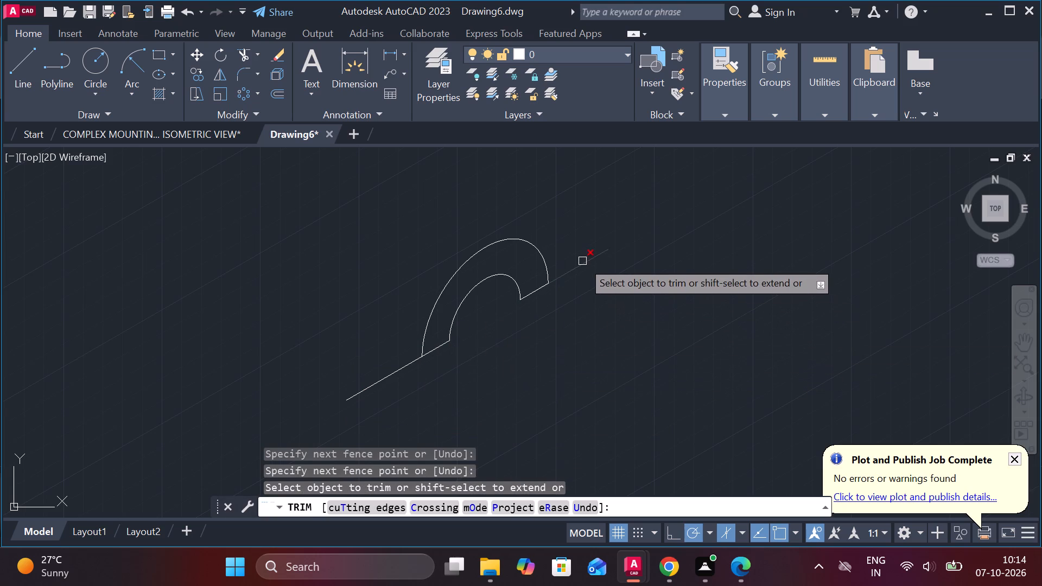
{"action": "left_click", "coordinate": [582, 261]}
{"action": "left_click", "coordinate": [387, 370]}
{"action": "left_click", "coordinate": [404, 372]}
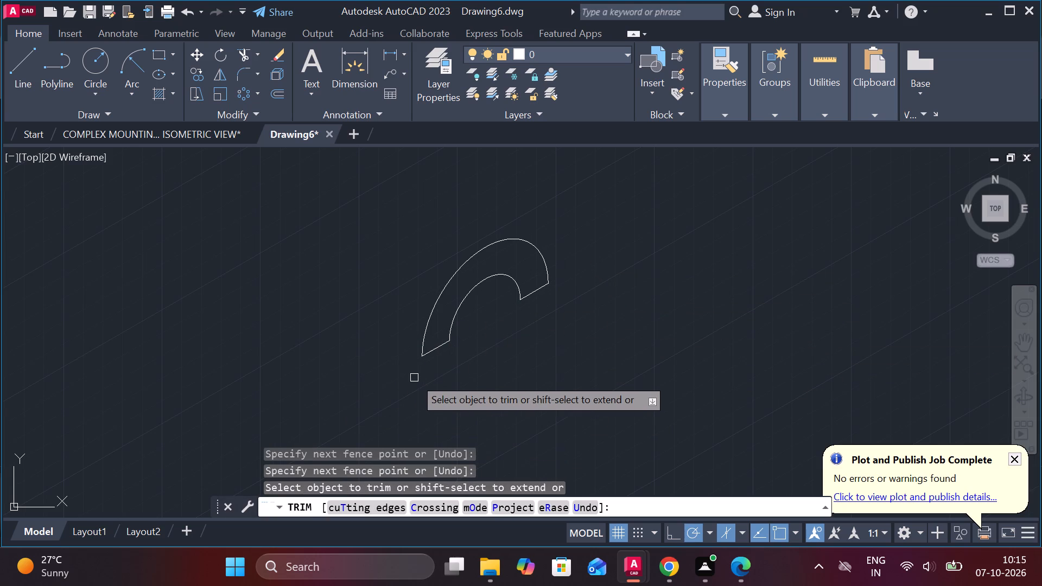
{"action": "middle_click_drag", "start_coordinate": [417, 378], "coordinate": [486, 415]}
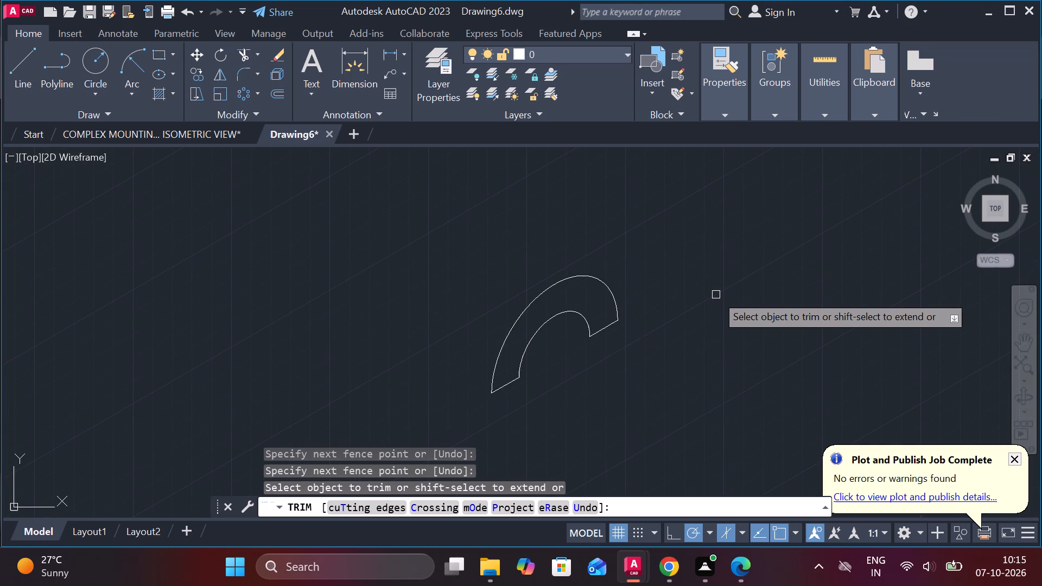
{"action": "key", "text": "Escape"}
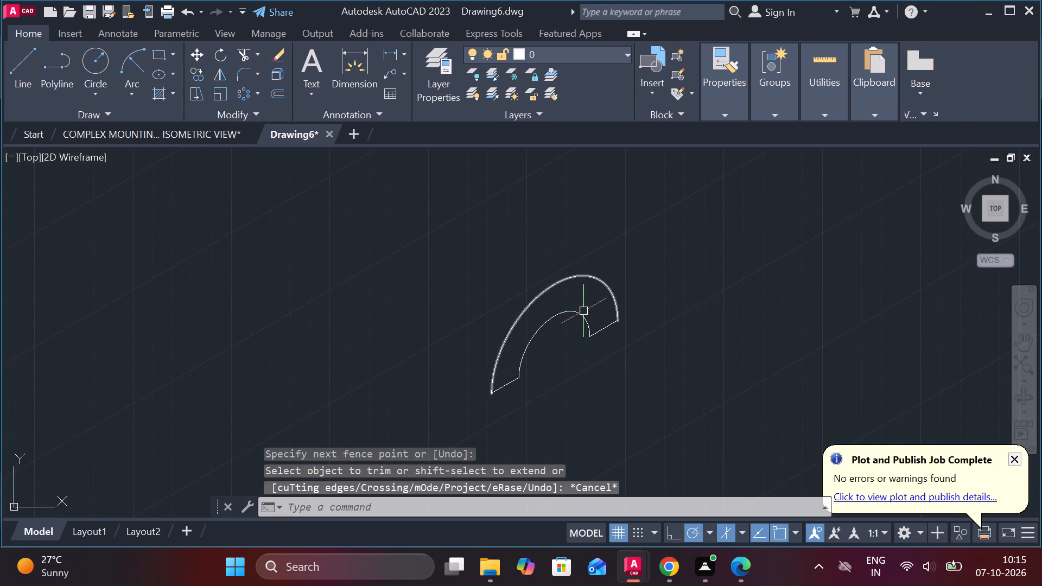
Copy the whole half-ring profile 64 units up along the 150° isometric axis.
{"action": "left_click", "coordinate": [436, 260]}
{"action": "left_click", "coordinate": [693, 421]}
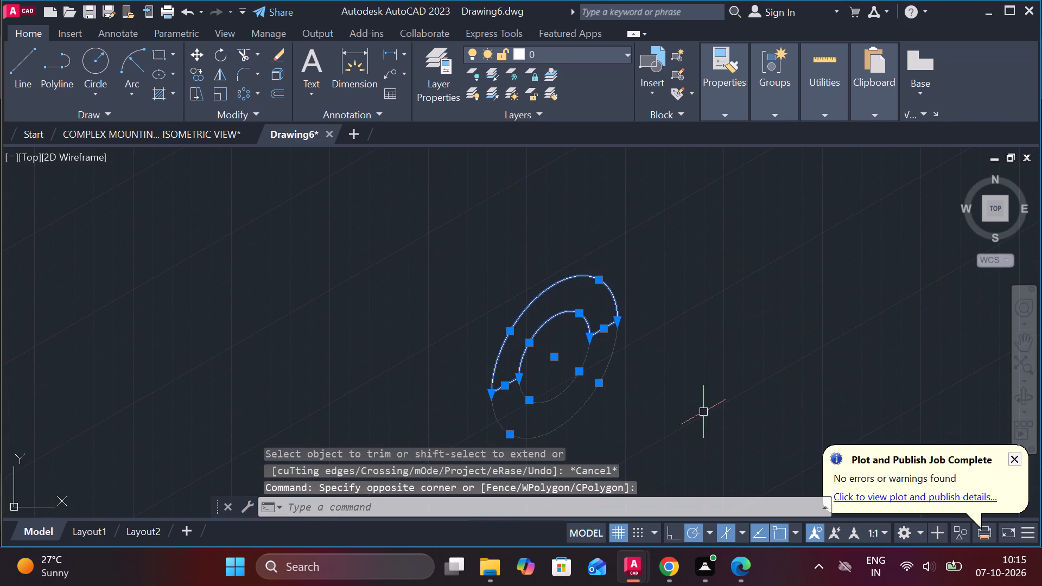
{"action": "type", "text": "co"}
{"action": "key", "text": "Return"}
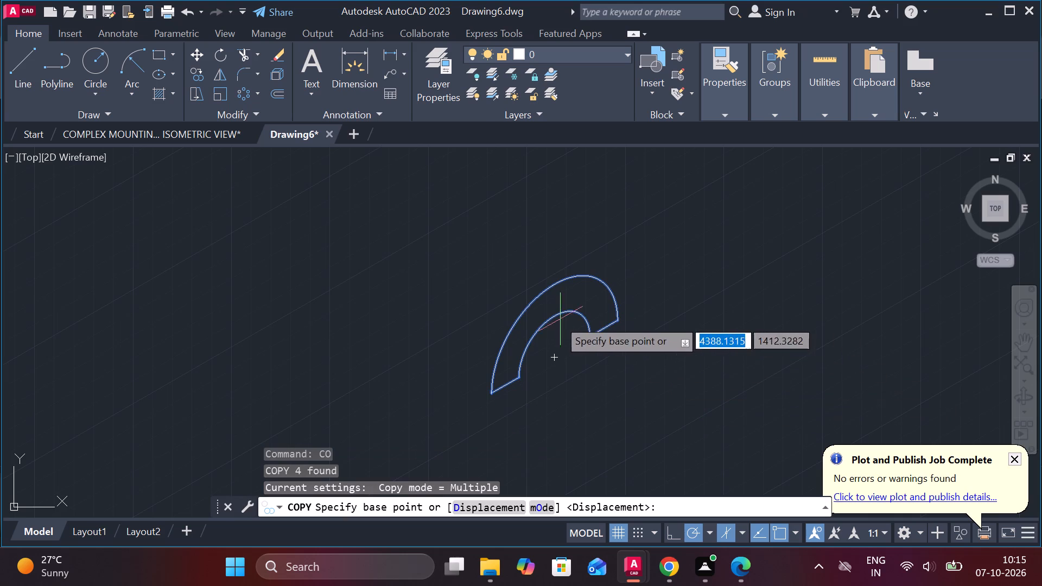
{"action": "left_click", "coordinate": [557, 356]}
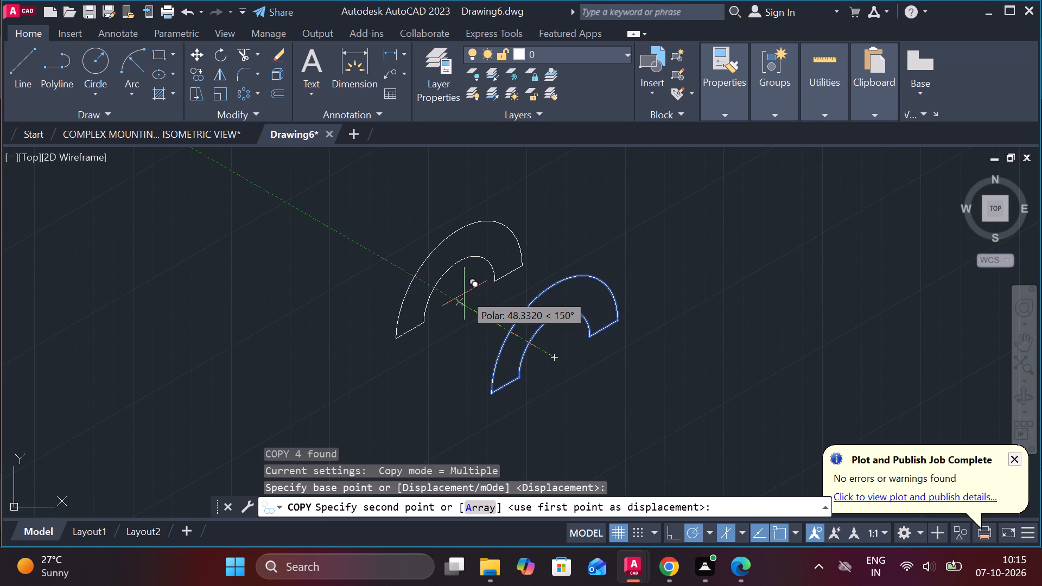
{"action": "type", "text": "64"}
{"action": "key", "text": "Return"}
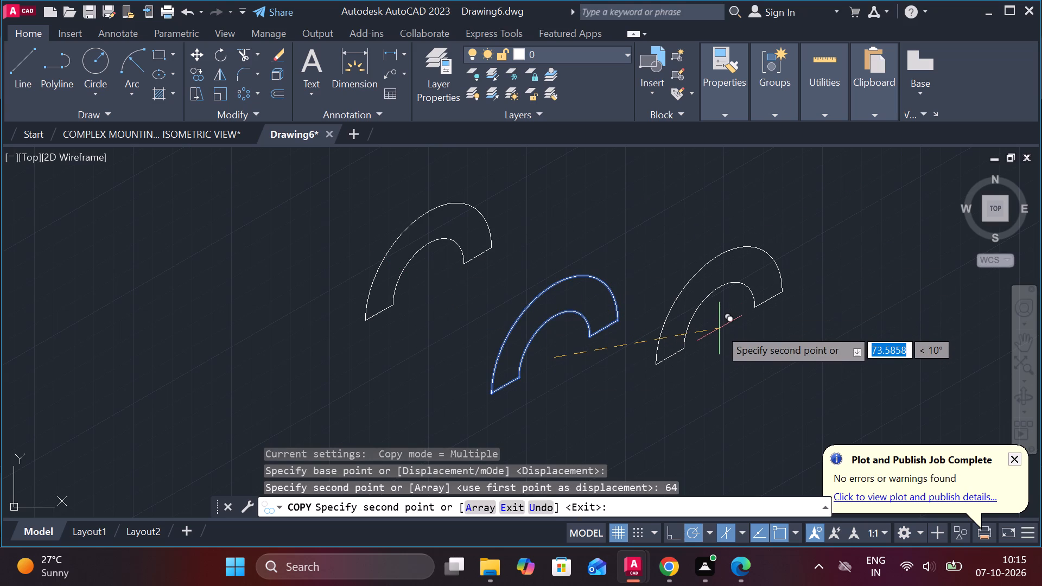
{"action": "key", "text": "Escape"}
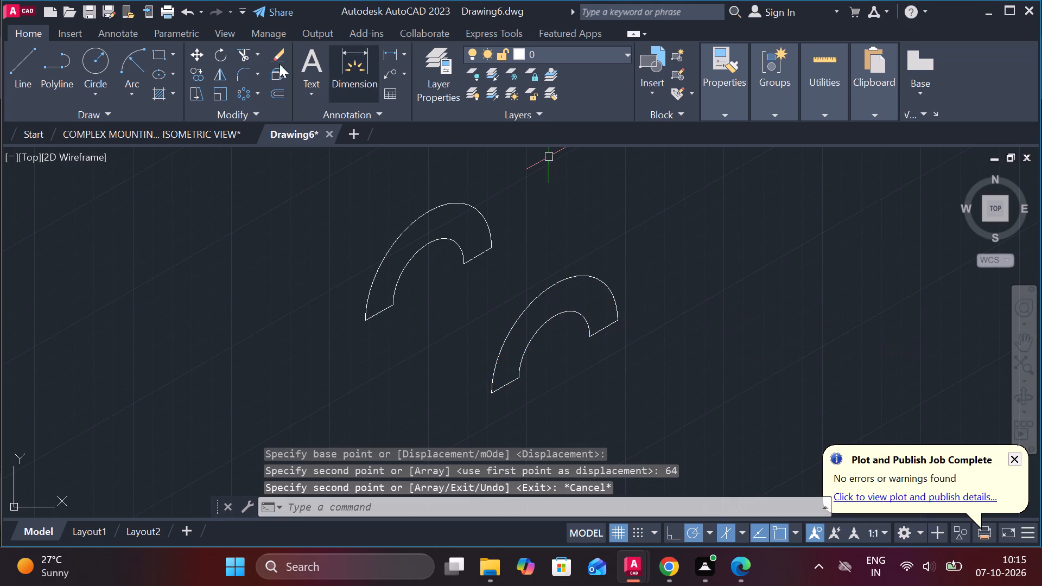
Draw a line along the 330° axis joining the outer arcs of the back and front half-rings.
{"action": "left_click", "coordinate": [22, 63]}
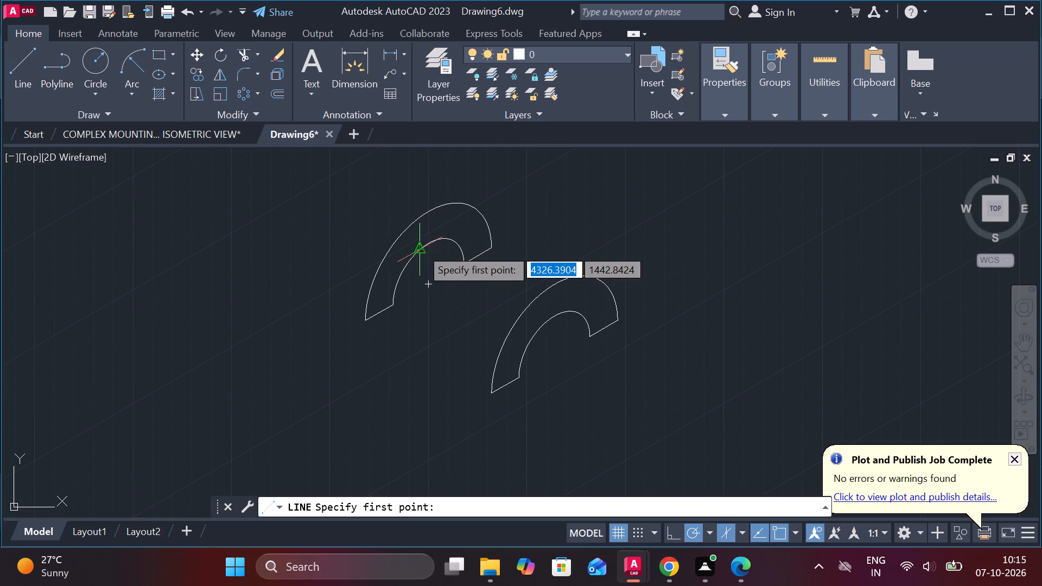
{"action": "left_click", "coordinate": [414, 222]}
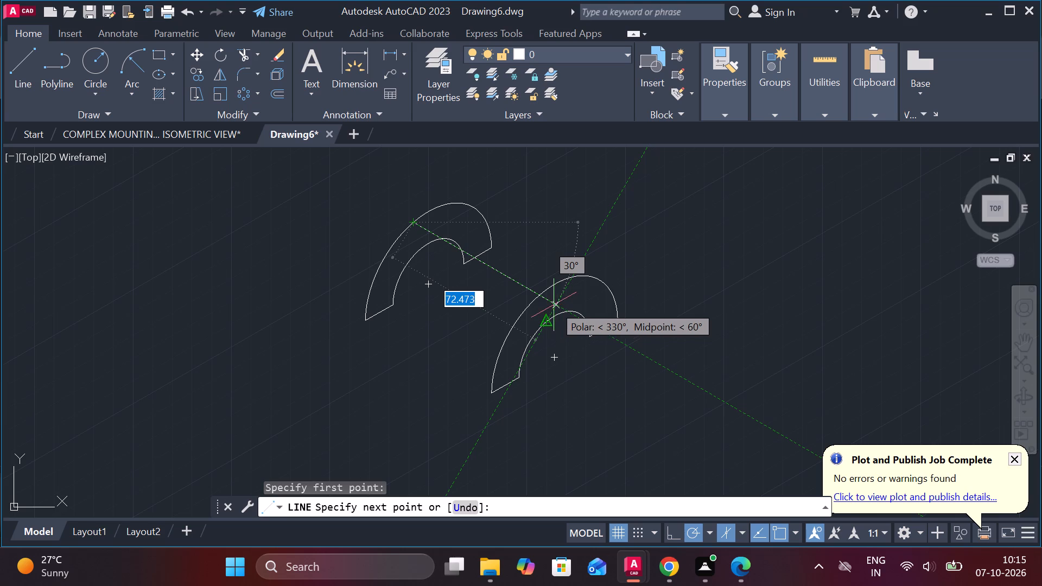
{"action": "left_click", "coordinate": [538, 298]}
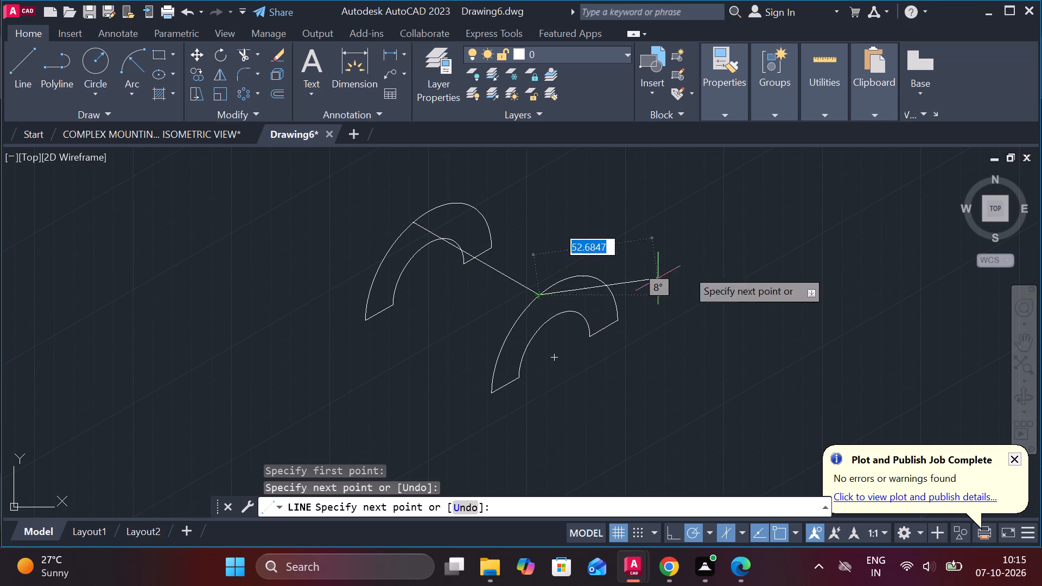
{"action": "key", "text": "Escape"}
Draw connected lines from the back half-ring's outer lower-left corner: 32 along 330°, 22 straight up, and about 85 along 30°.
{"action": "middle_click_drag", "start_coordinate": [685, 347], "coordinate": [687, 349]}
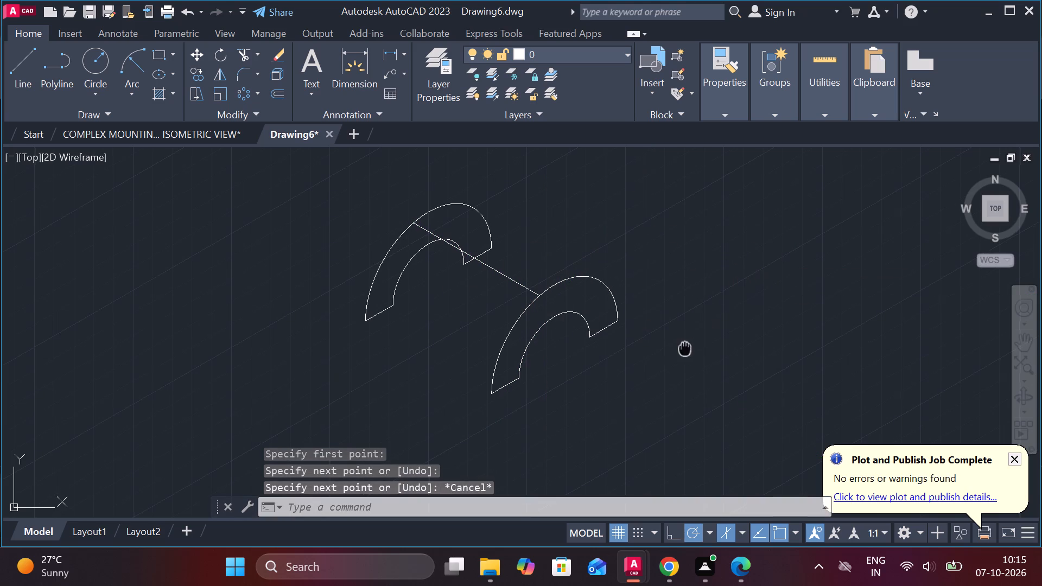
{"action": "middle_click_drag", "start_coordinate": [687, 349], "coordinate": [718, 352]}
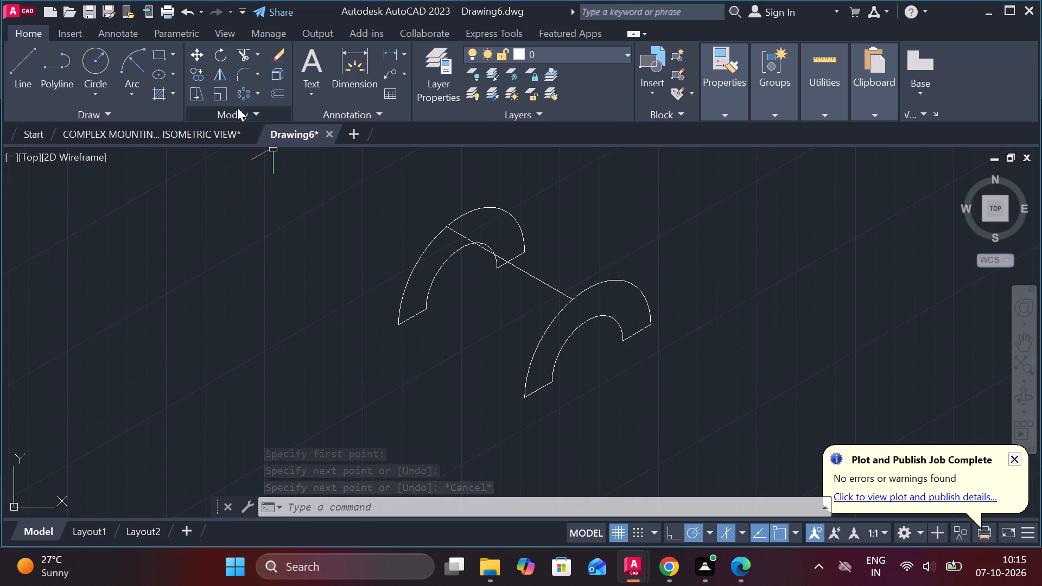
{"action": "left_click", "coordinate": [27, 65]}
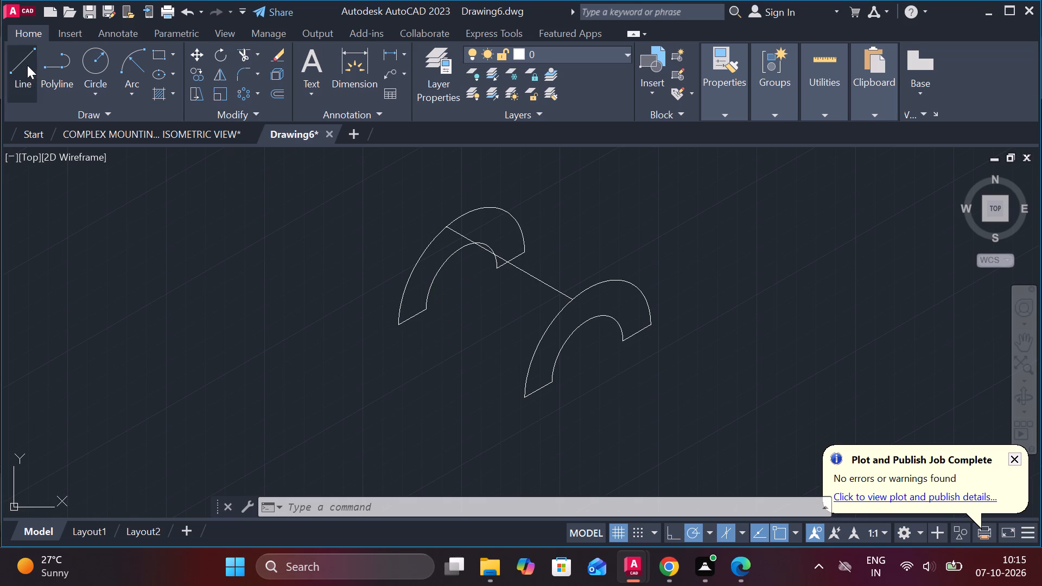
{"action": "left_click", "coordinate": [404, 327]}
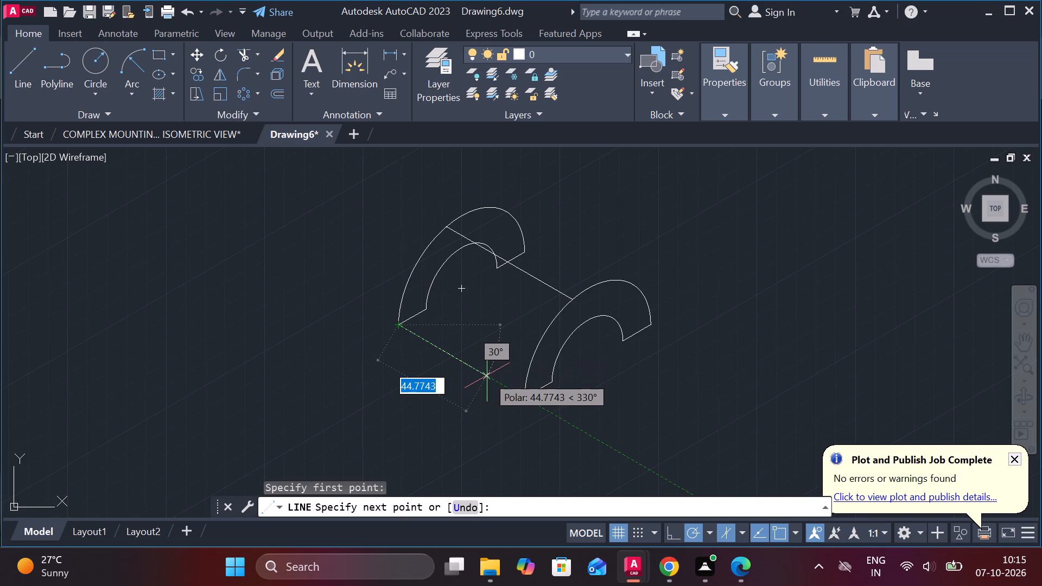
{"action": "type", "text": "32"}
{"action": "key", "text": "Return"}
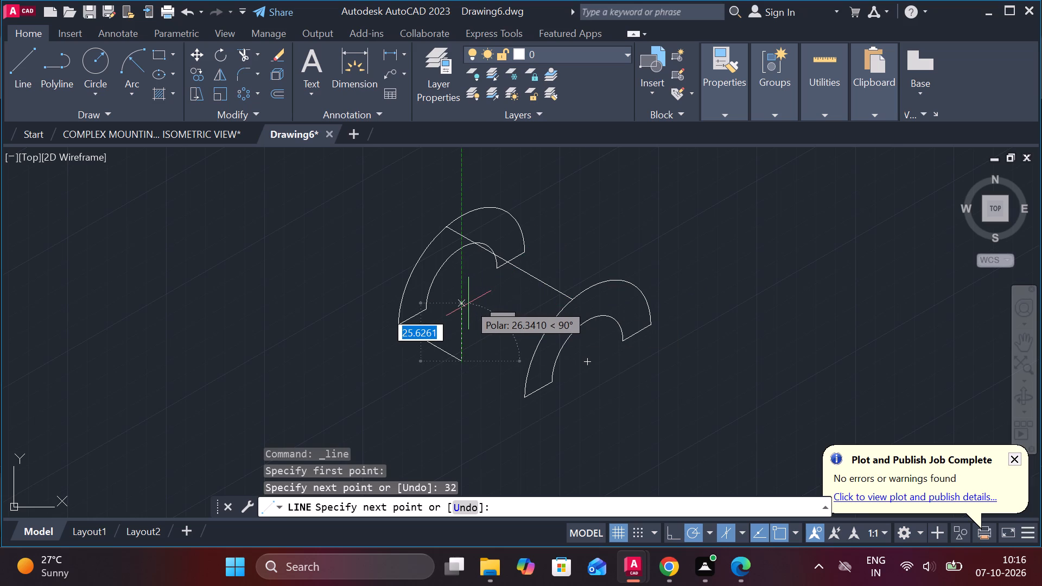
{"action": "type", "text": "22"}
{"action": "key", "text": "Return"}
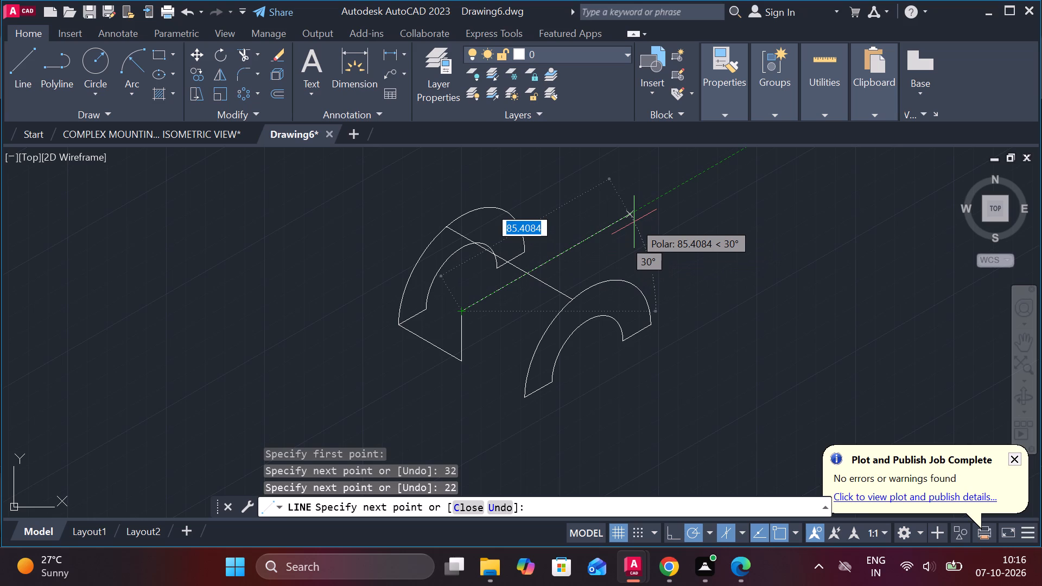
{"action": "left_click", "coordinate": [634, 222]}
{"action": "key", "text": "Escape"}
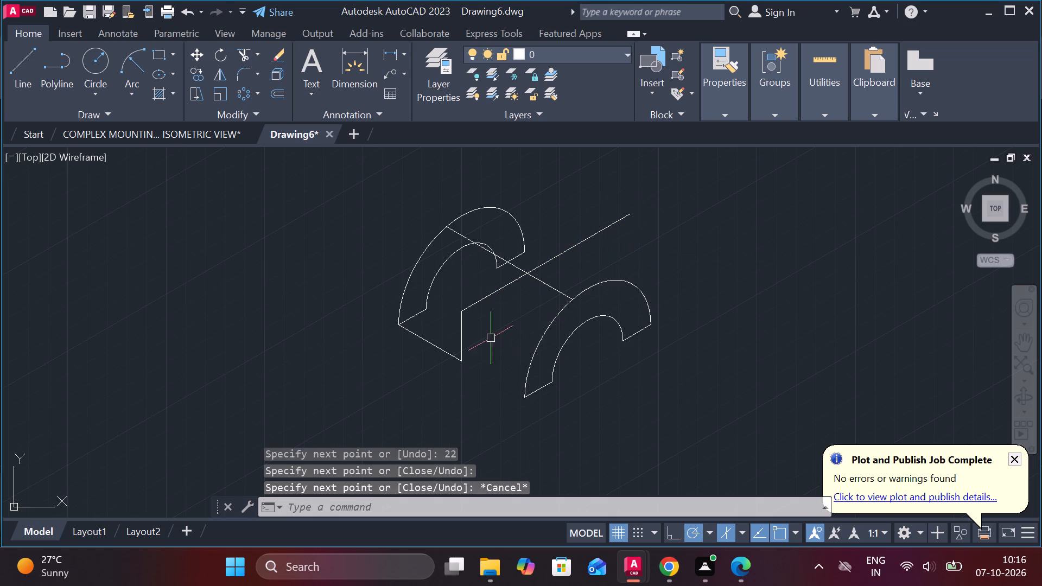
Draw a 12 diameter isocircle on the top isoplane, centred on the upper end of the 22 vertical line.
{"action": "scroll", "coordinate": [485, 338], "scroll_direction": "up", "scroll_amount": 1}
{"action": "type", "text": "el"}
{"action": "key", "text": "Return"}
{"action": "key", "text": "i"}
{"action": "key", "text": "Return"}
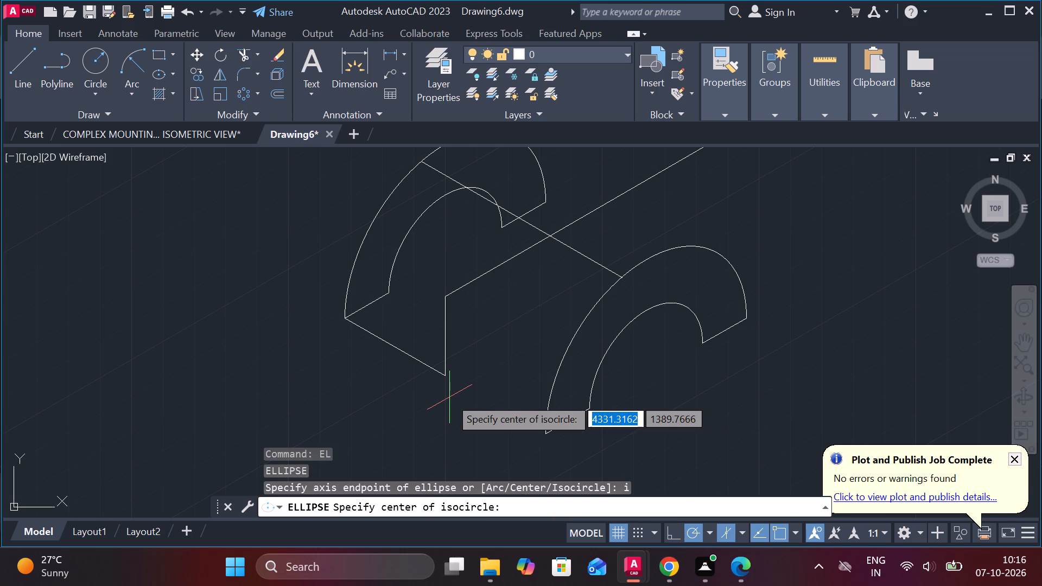
{"action": "left_click", "coordinate": [443, 295]}
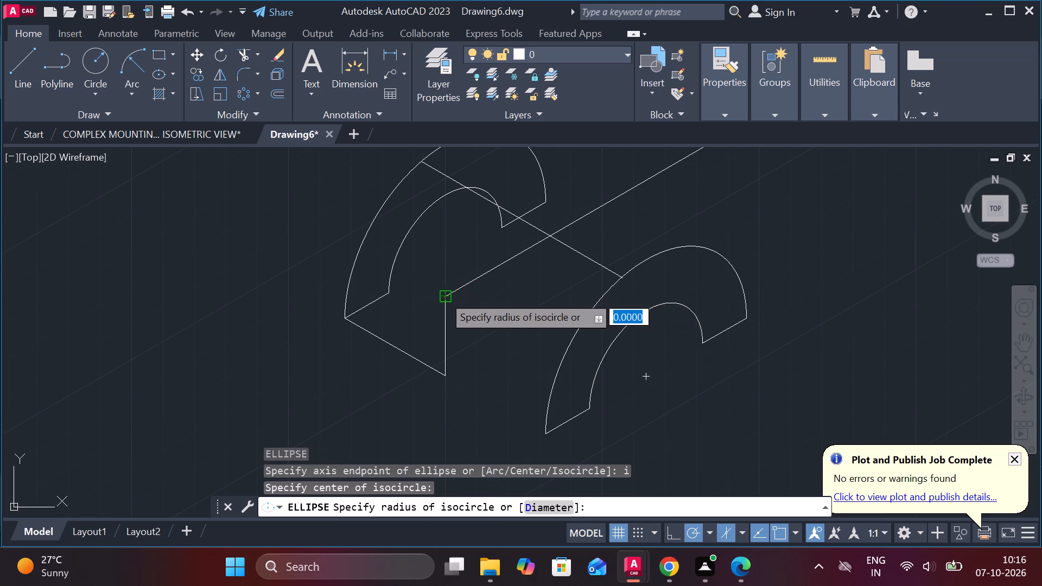
{"action": "key", "text": "F5"}
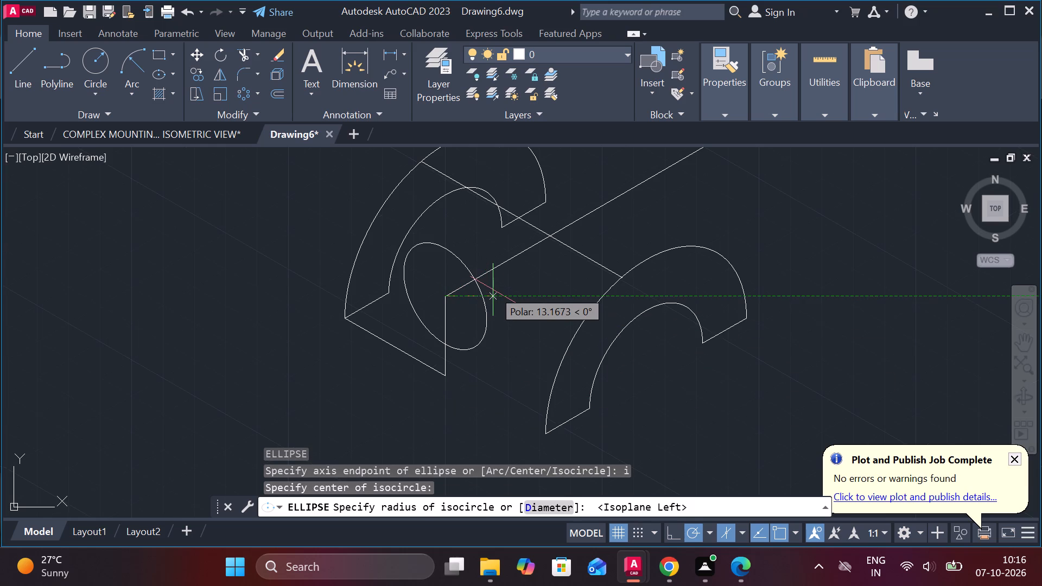
{"action": "key", "text": "F5"}
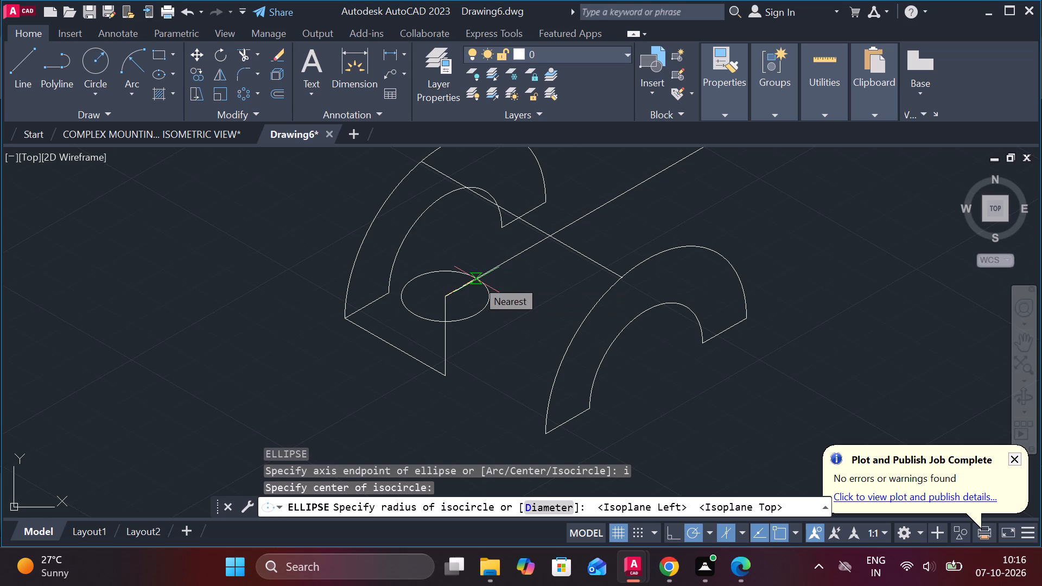
{"action": "key", "text": "d"}
{"action": "key", "text": "Return"}
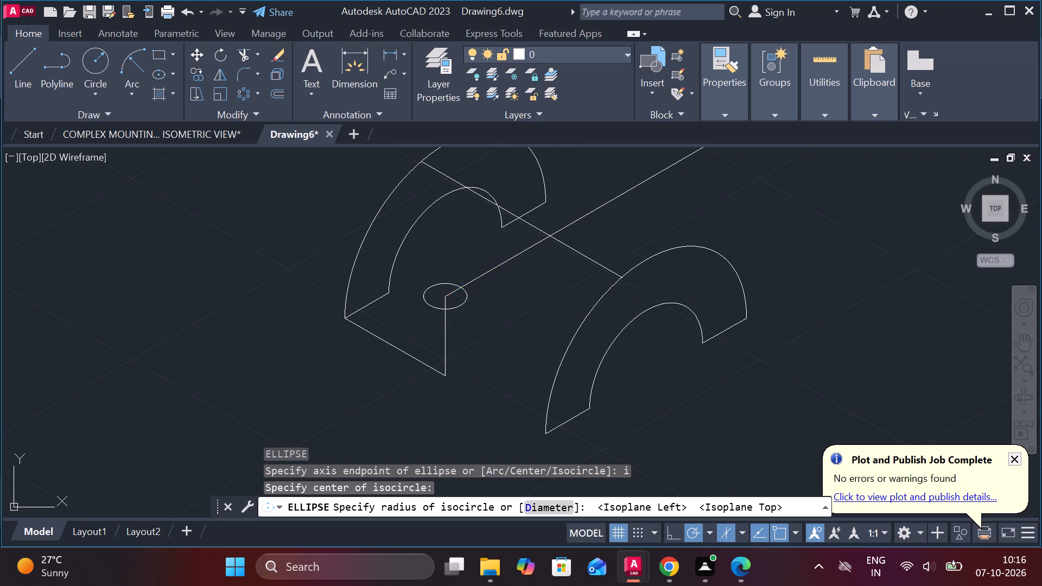
{"action": "type", "text": "12"}
{"action": "key", "text": "Return"}
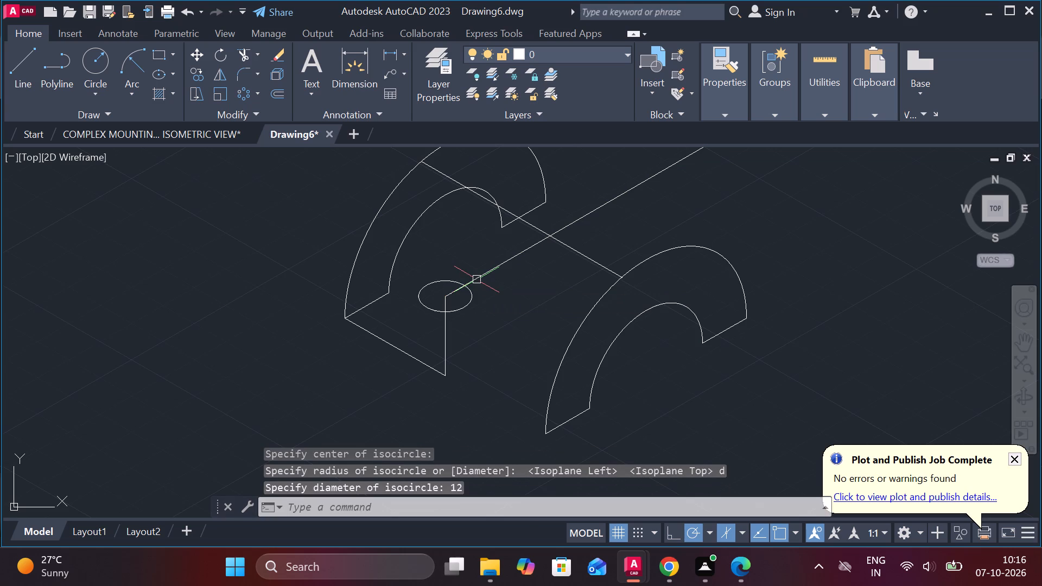
Draw a 30 diameter isocircle on the top isoplane, concentric with the 12 diameter one.
{"action": "type", "text": "el"}
{"action": "key", "text": "Return"}
{"action": "key", "text": "i"}
{"action": "key", "text": "Return"}
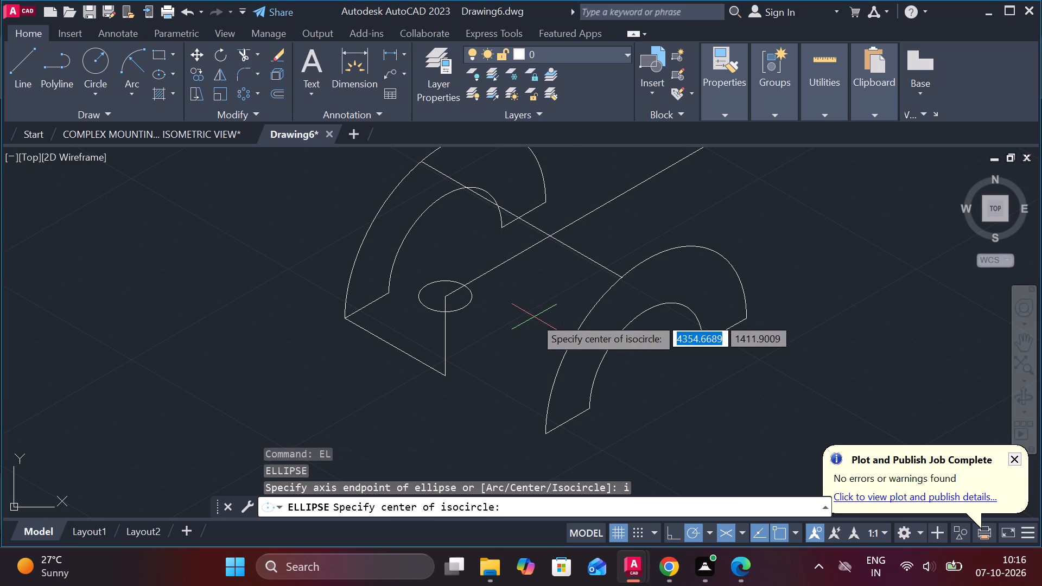
{"action": "left_click", "coordinate": [441, 291]}
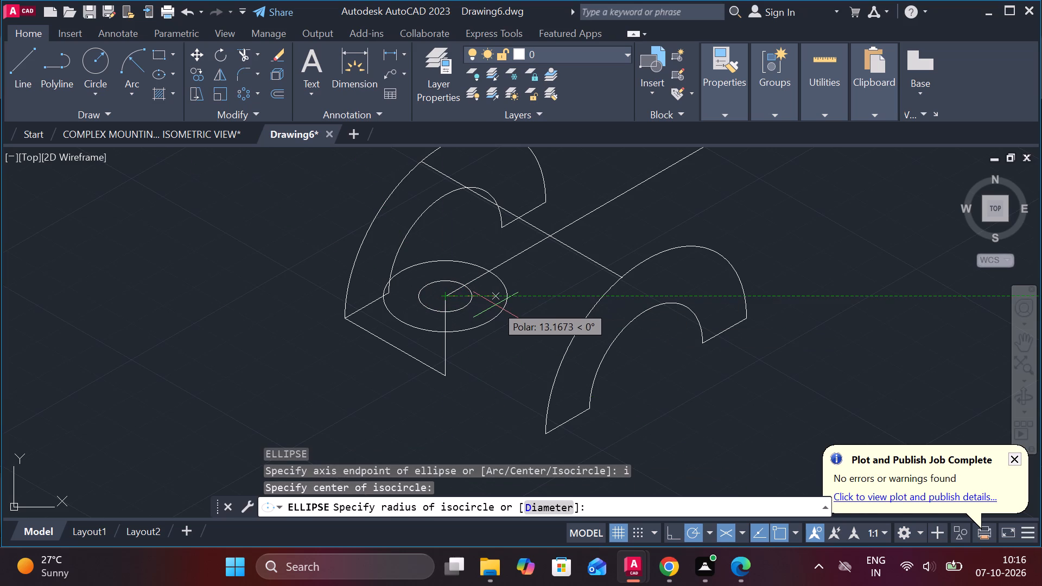
{"action": "key", "text": "d"}
{"action": "key", "text": "Return"}
{"action": "type", "text": "30"}
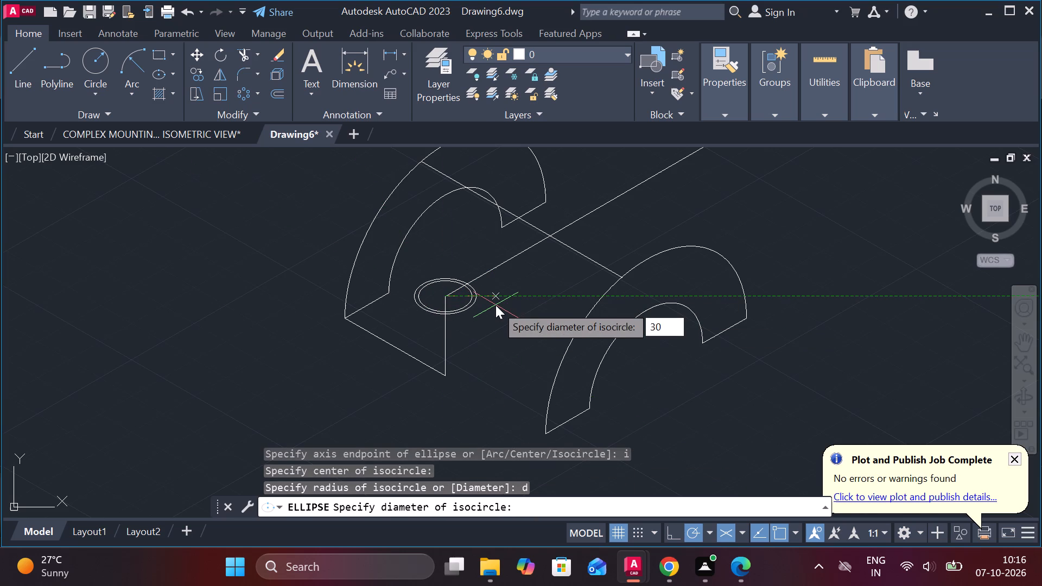
{"action": "key", "text": "Return"}
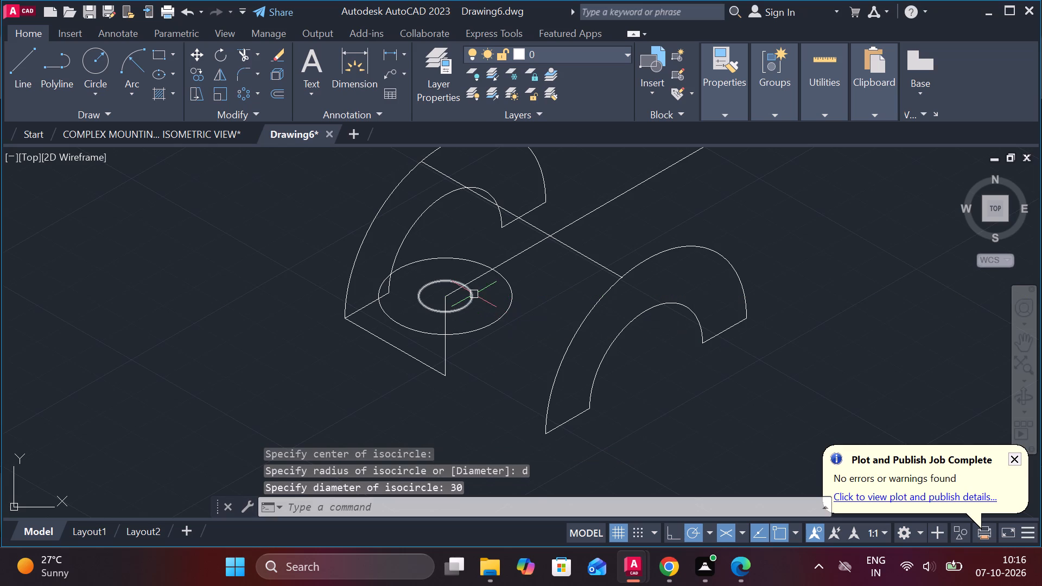
Copy the 30 diameter isocircle from its centre down to the lower end of the 22 vertical line.
{"action": "scroll", "coordinate": [474, 294], "scroll_direction": "down", "scroll_amount": 1}
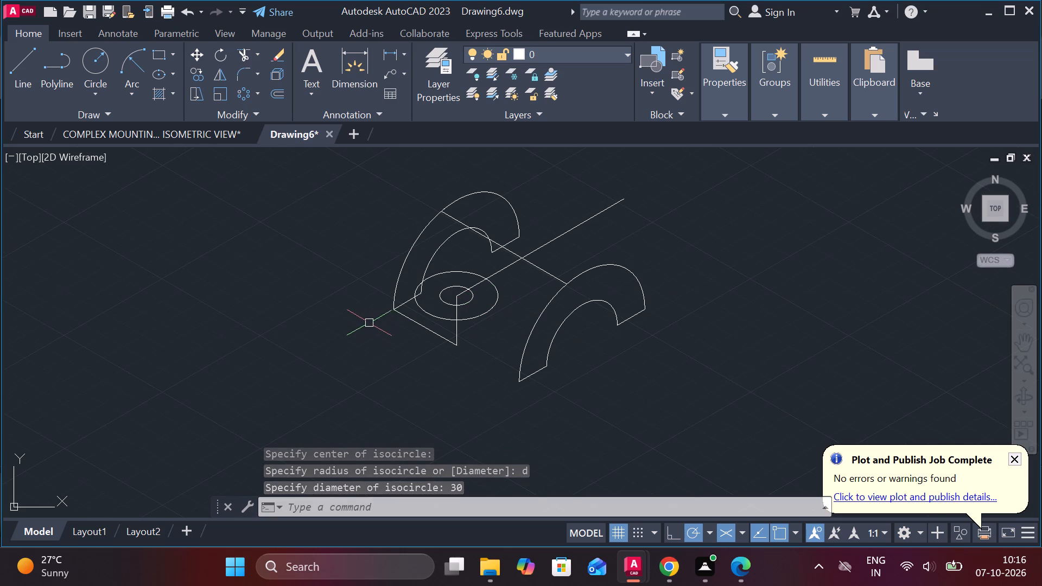
{"action": "scroll", "coordinate": [369, 323], "scroll_direction": "up", "scroll_amount": 1}
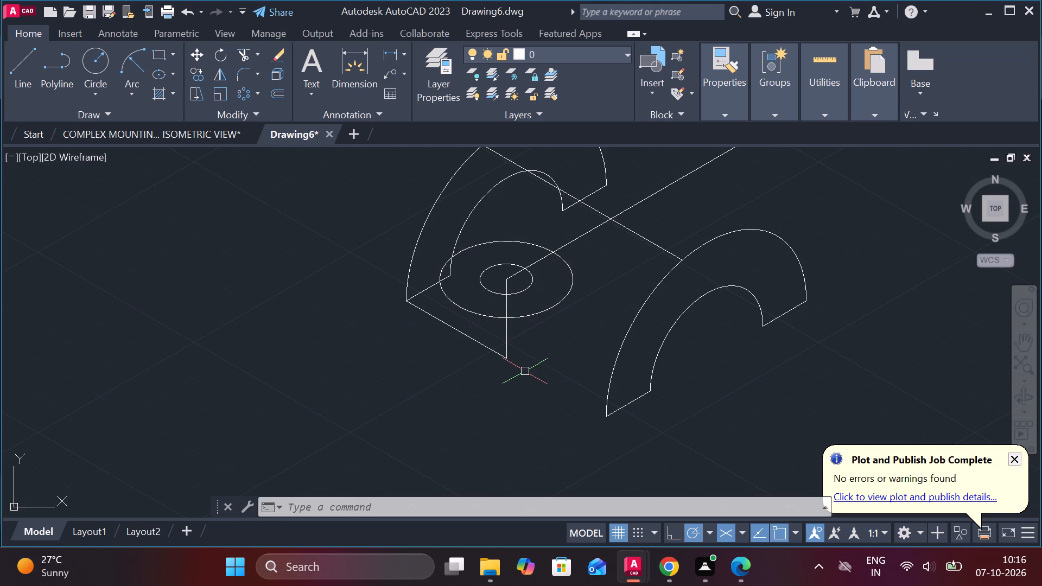
{"action": "left_click", "coordinate": [551, 312]}
{"action": "type", "text": "co"}
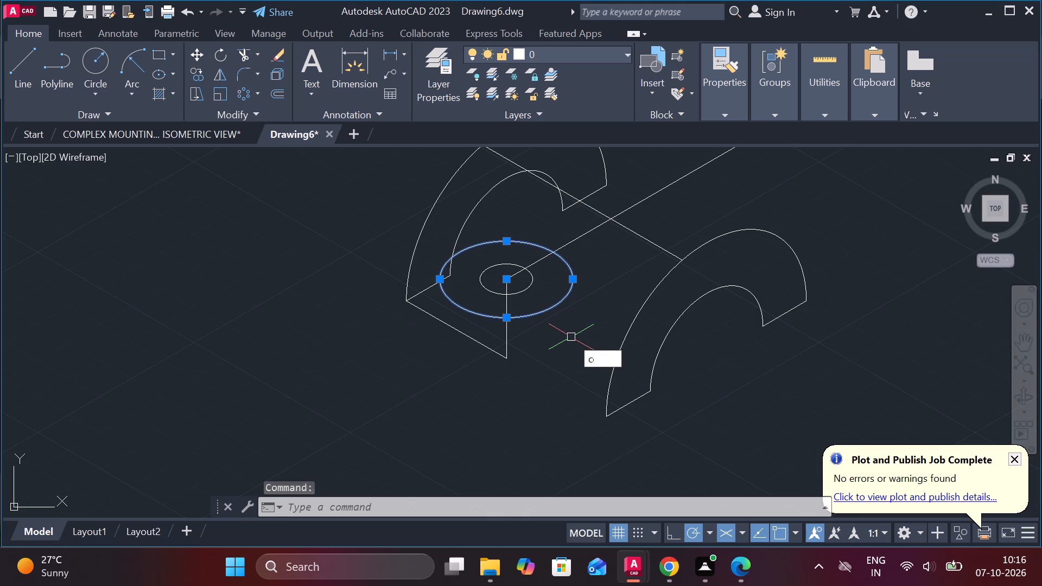
{"action": "key", "text": "Return"}
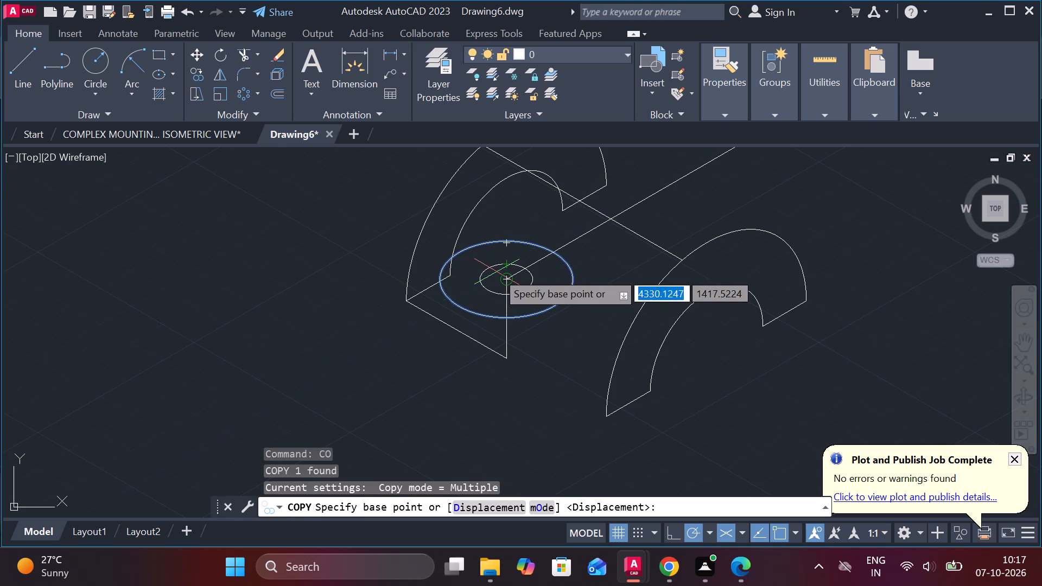
{"action": "left_click", "coordinate": [506, 280]}
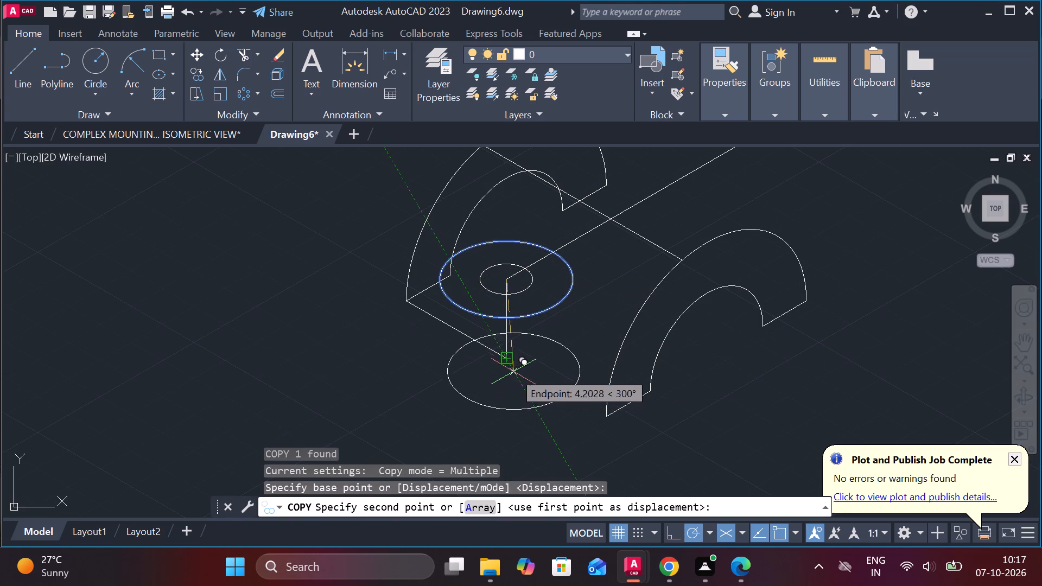
{"action": "scroll", "coordinate": [512, 367], "scroll_direction": "up", "scroll_amount": 2}
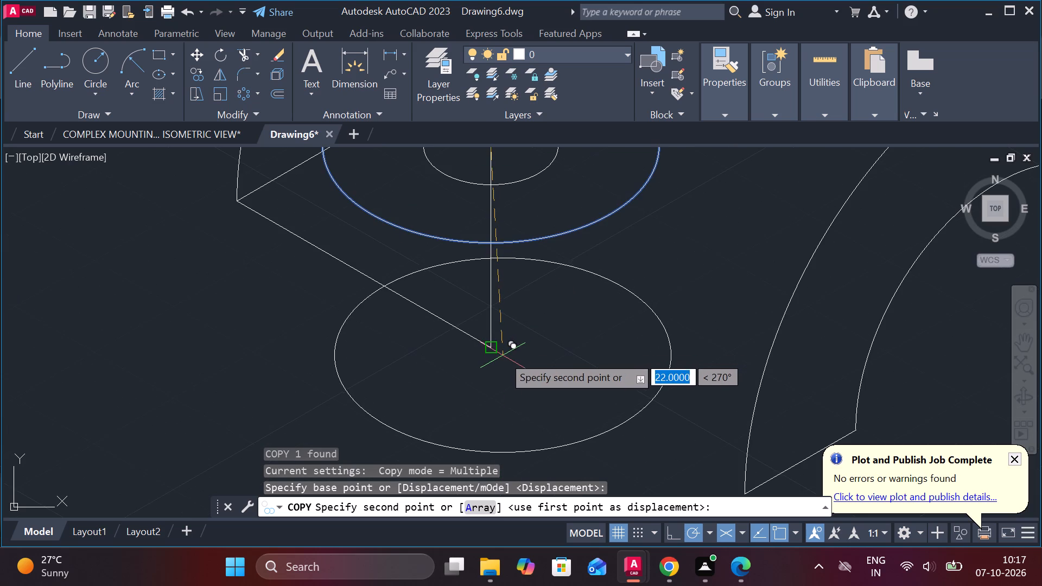
{"action": "left_click", "coordinate": [490, 347]}
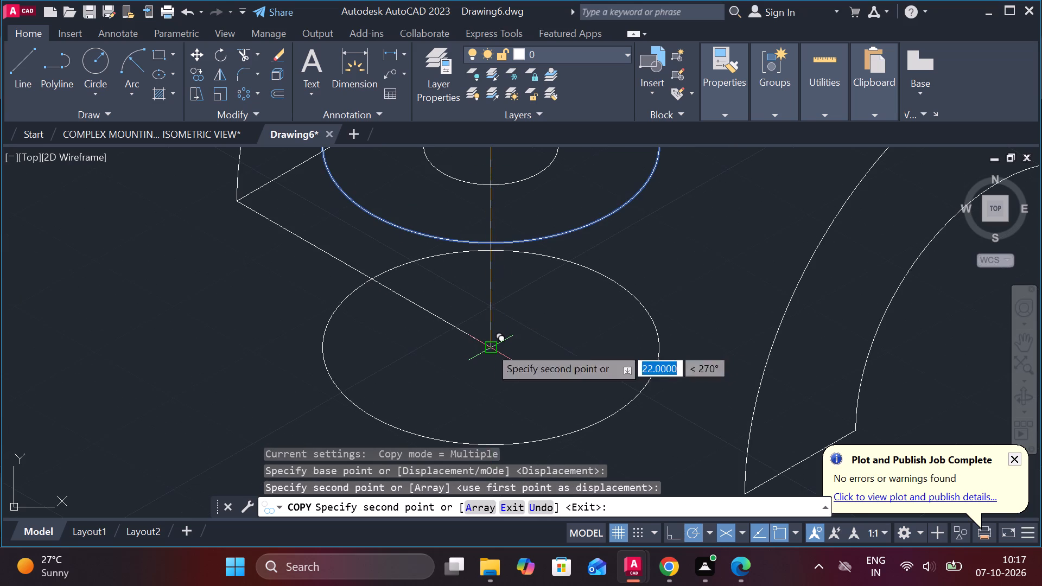
{"action": "key", "text": "Escape"}
Draw a line along 150° from the front half-ring's outer lower-left corner into the lower 30 diameter isocircle.
{"action": "scroll", "coordinate": [556, 380], "scroll_direction": "down", "scroll_amount": 1}
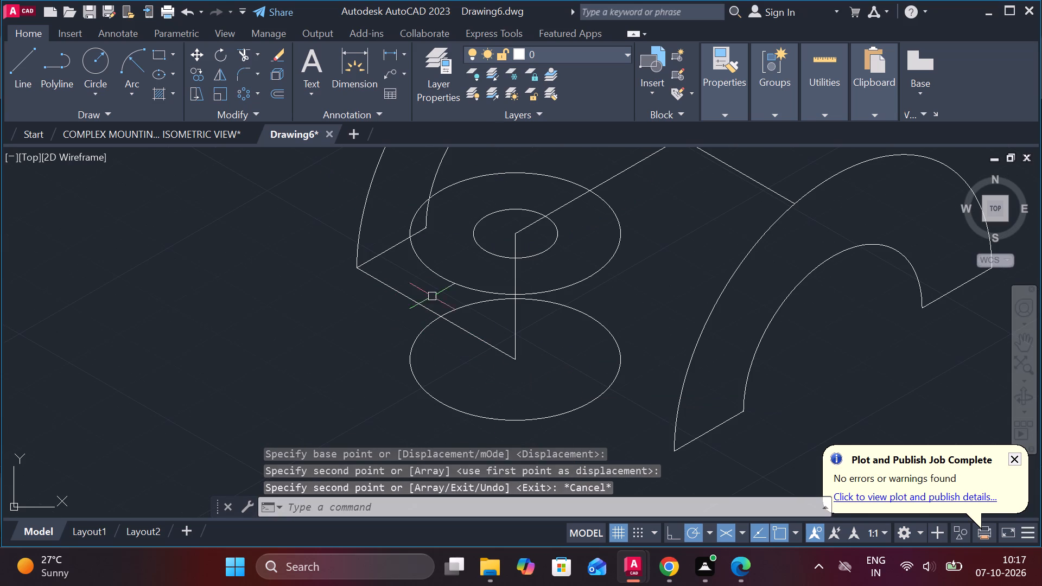
{"action": "key", "text": "l"}
{"action": "key", "text": "Return"}
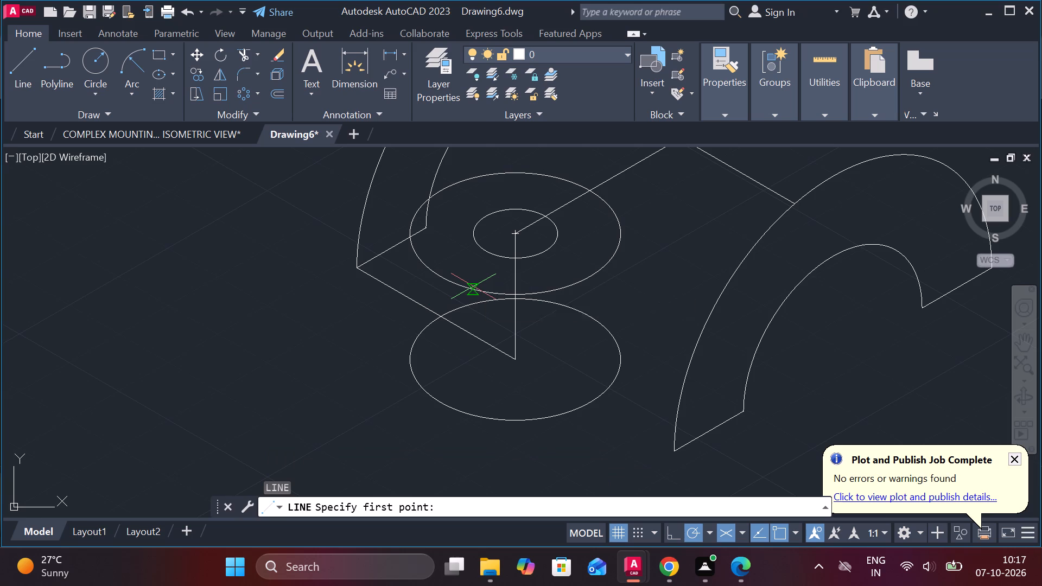
{"action": "left_click", "coordinate": [679, 455]}
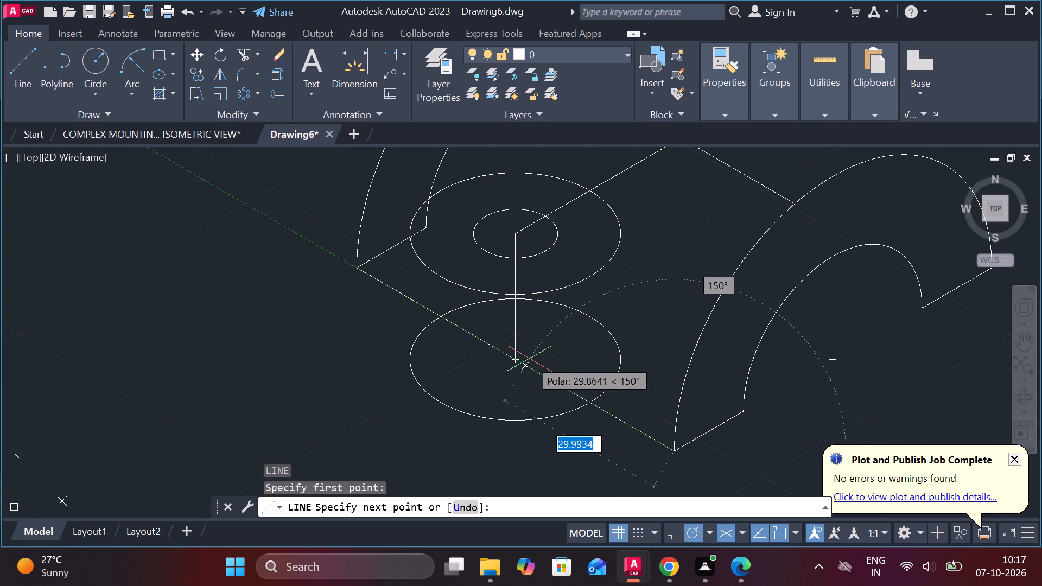
{"action": "left_click", "coordinate": [563, 377]}
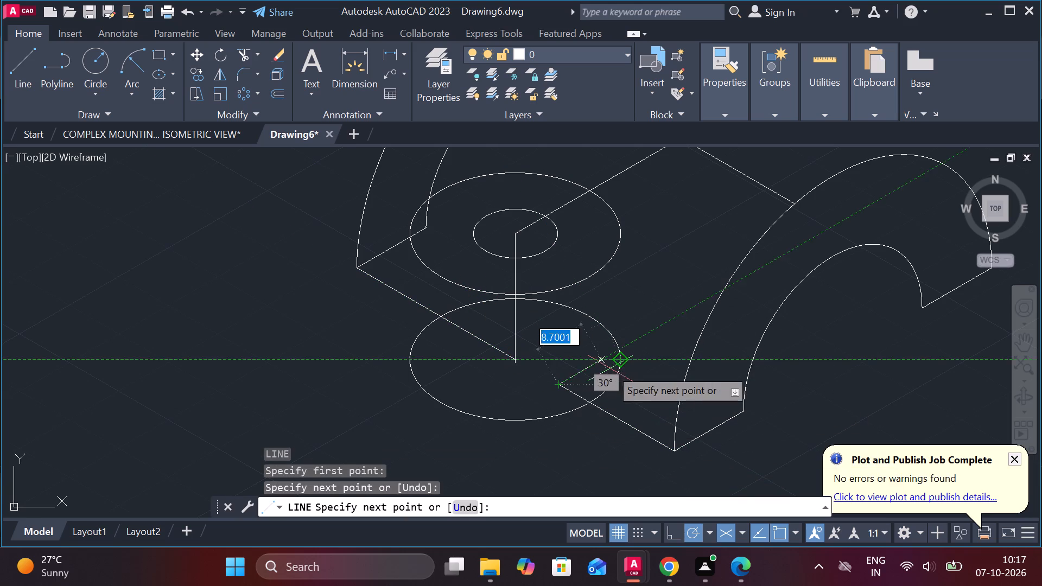
{"action": "key", "text": "Escape"}
Trim the part of the 150° line that lies inside the lower 30 diameter isocircle.
{"action": "type", "text": "tr"}
{"action": "key", "text": "space"}
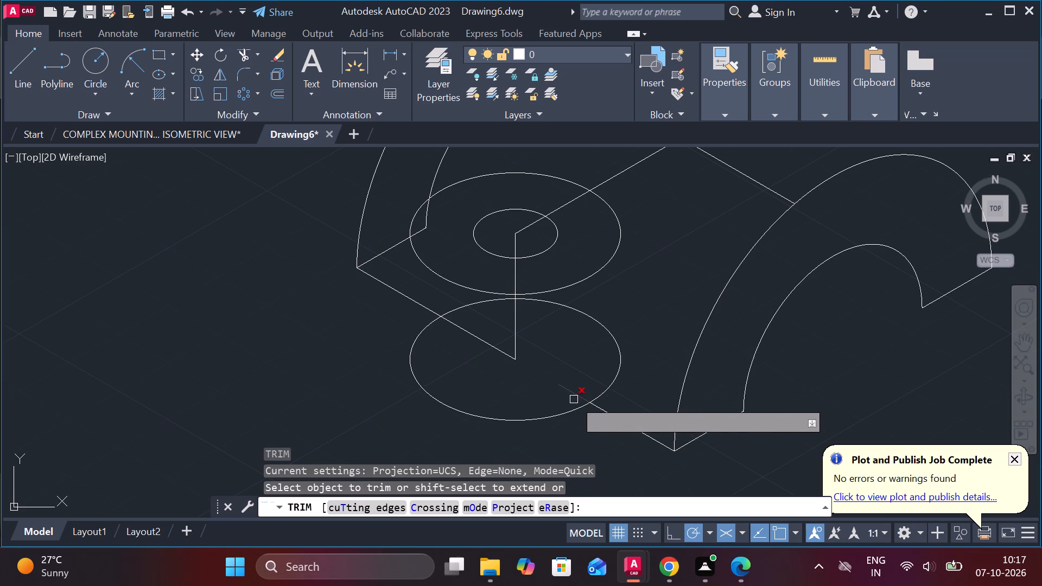
{"action": "left_click", "coordinate": [572, 397]}
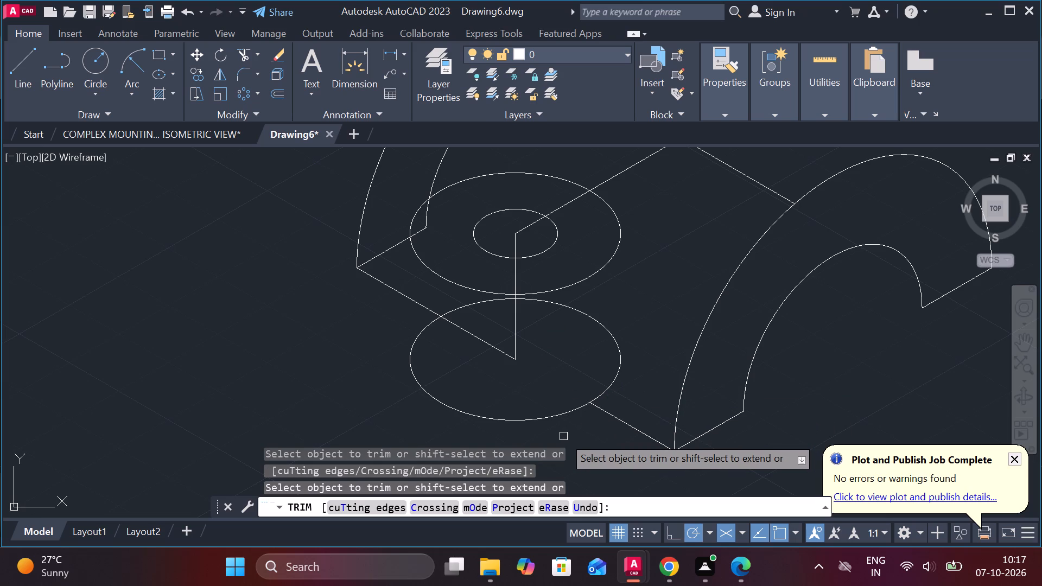
{"action": "key", "text": "Escape"}
Copy the front half-ring's outer arc from its lower-left end to the trimmed line's end on the lower isocircle.
{"action": "left_click", "coordinate": [684, 367]}
{"action": "type", "text": "co"}
{"action": "key", "text": "Return"}
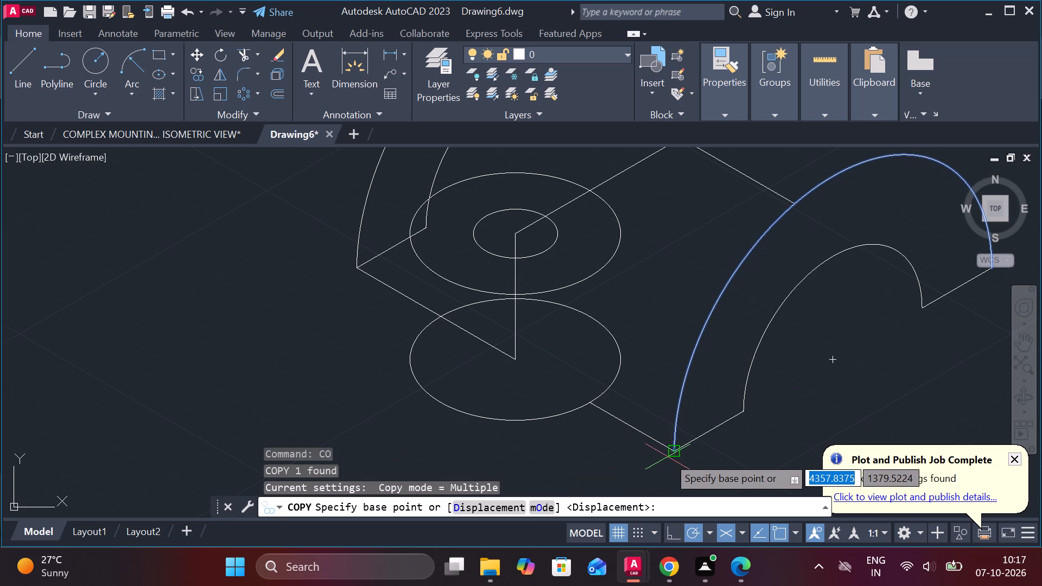
{"action": "left_click", "coordinate": [671, 452]}
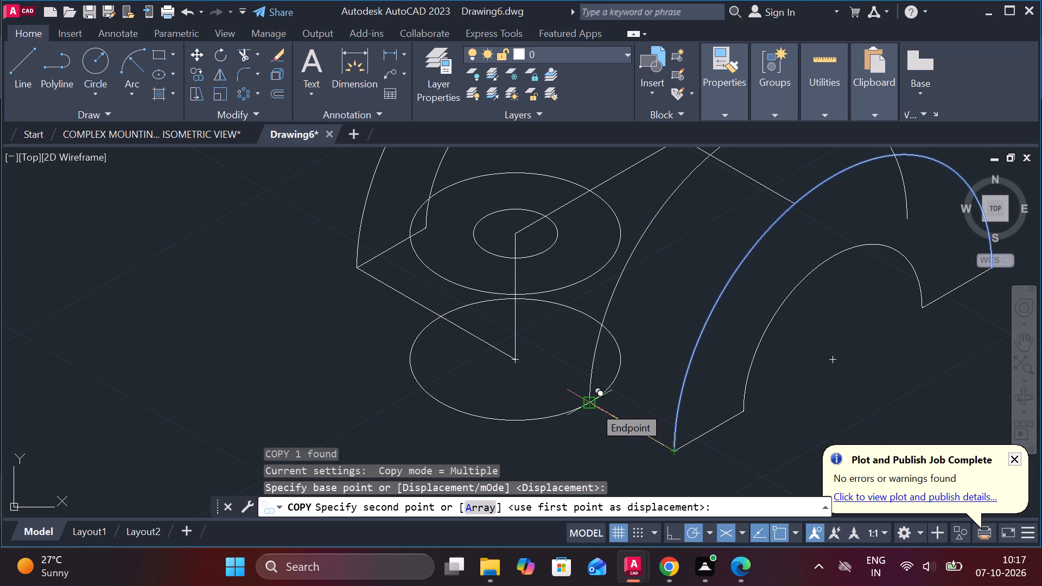
{"action": "left_click", "coordinate": [594, 406]}
{"action": "key", "text": "Escape"}
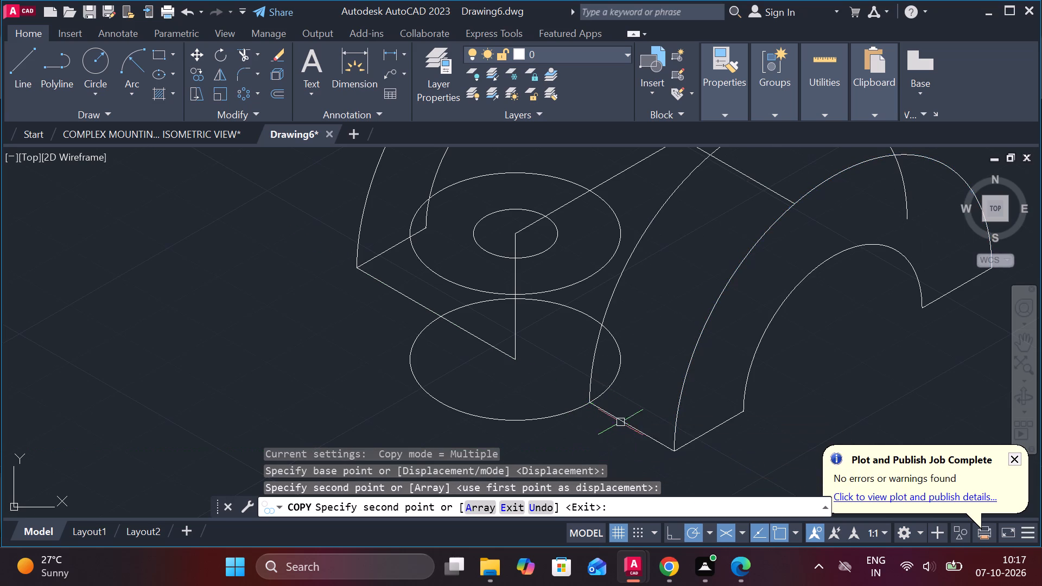
Draw a line along 30° from the front right edge of the upper 30 diameter isocircle to past the copied arc.
{"action": "key", "text": "l"}
{"action": "key", "text": "Return"}
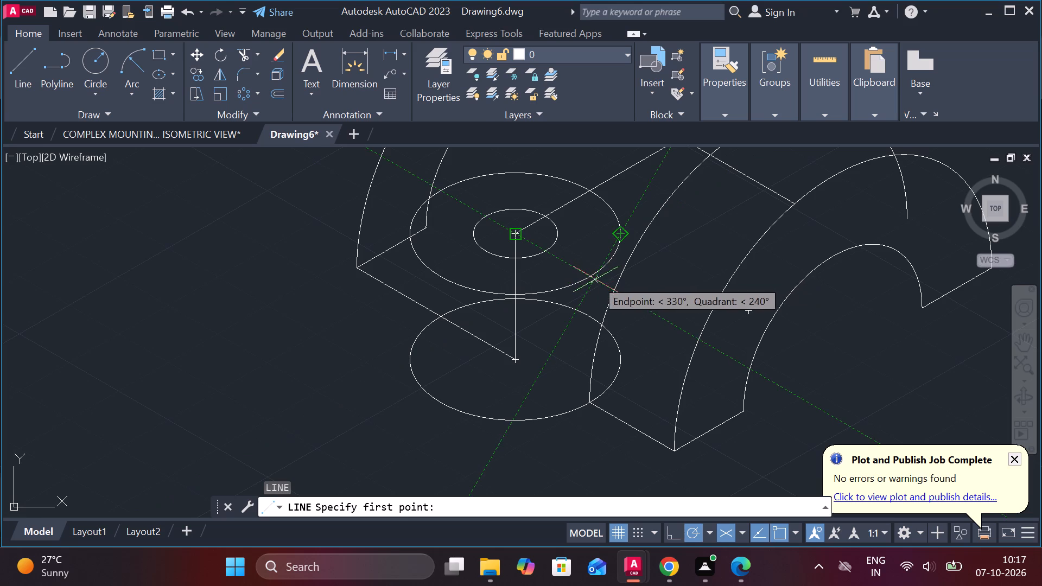
{"action": "left_click", "coordinate": [588, 276]}
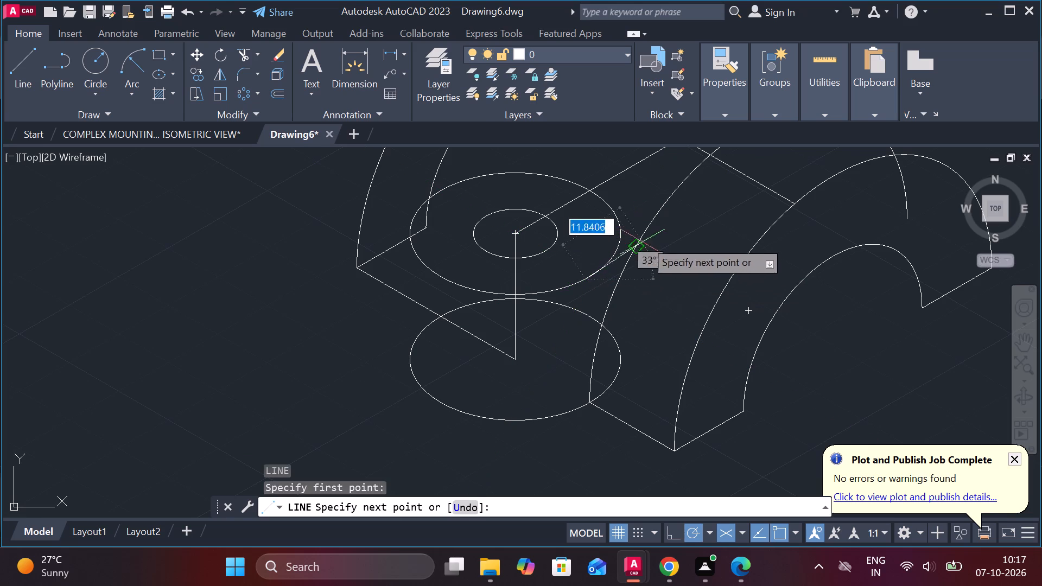
{"action": "left_click", "coordinate": [676, 228]}
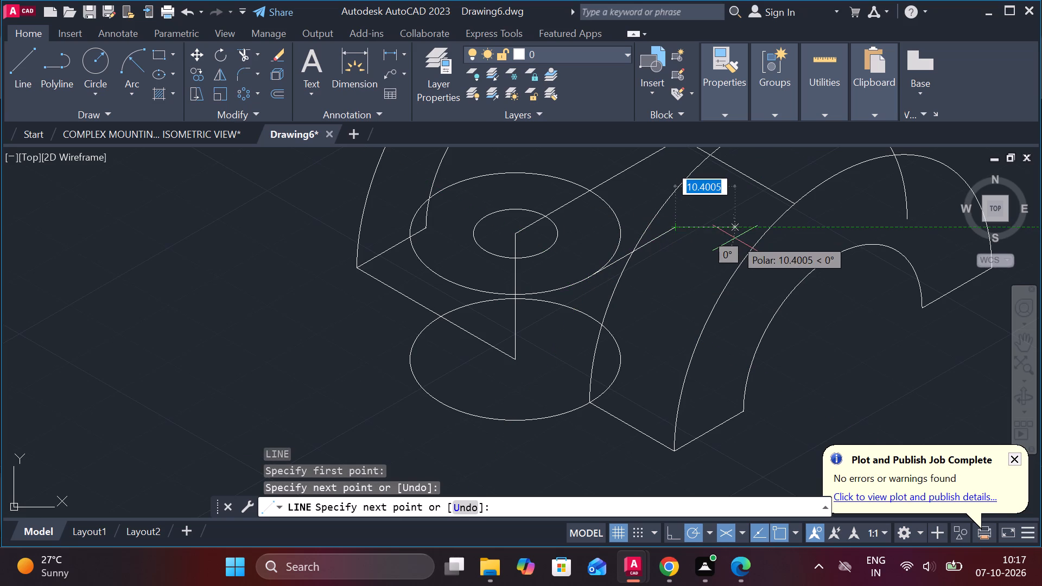
{"action": "key", "text": "Escape"}
Trim the 30° line beyond the copied arc and the copied arc above that line so they meet at a corner.
{"action": "type", "text": "tr"}
{"action": "key", "text": "Return"}
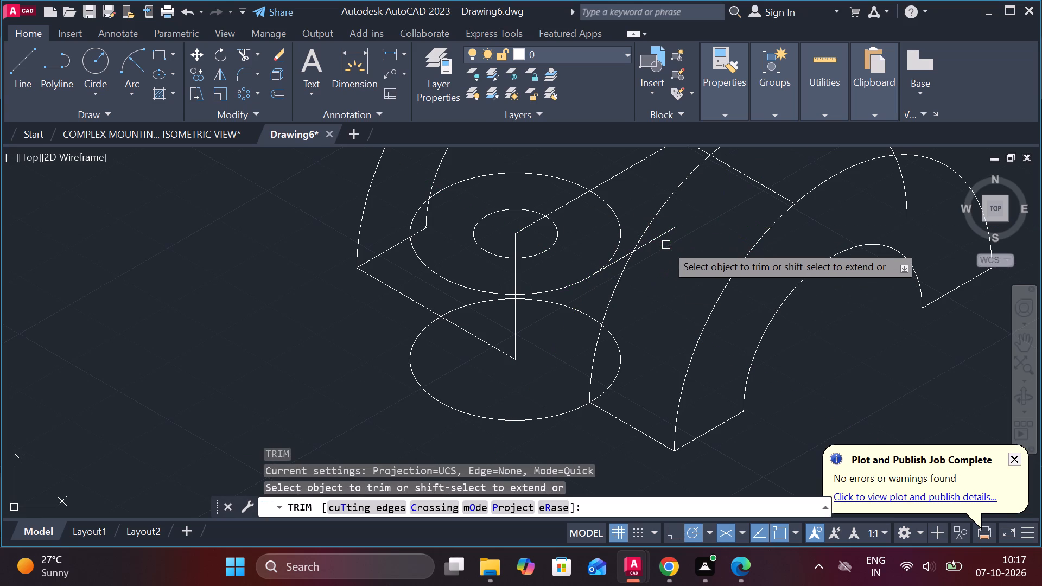
{"action": "left_click", "coordinate": [656, 236]}
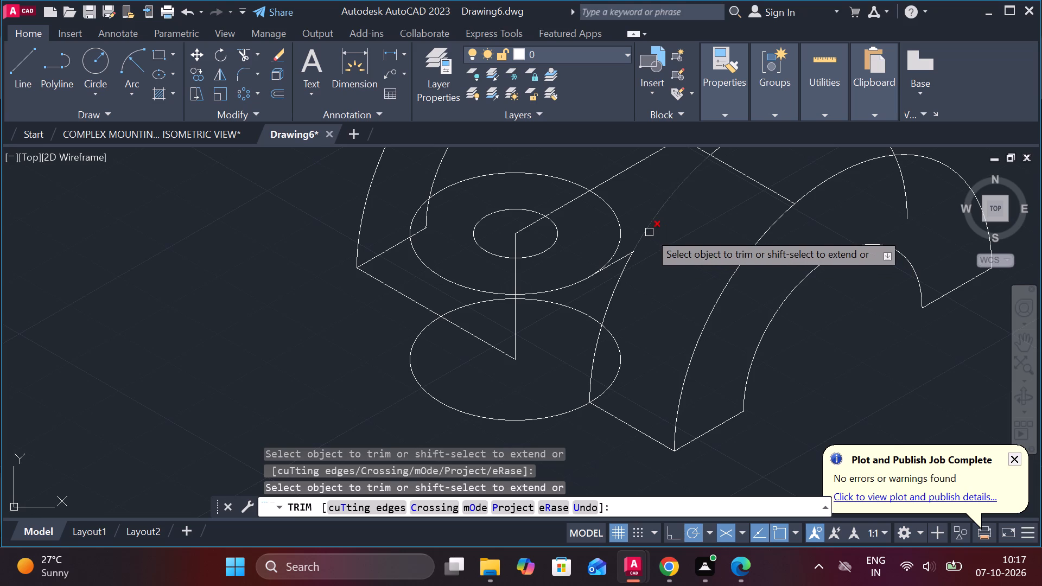
{"action": "left_click", "coordinate": [649, 232]}
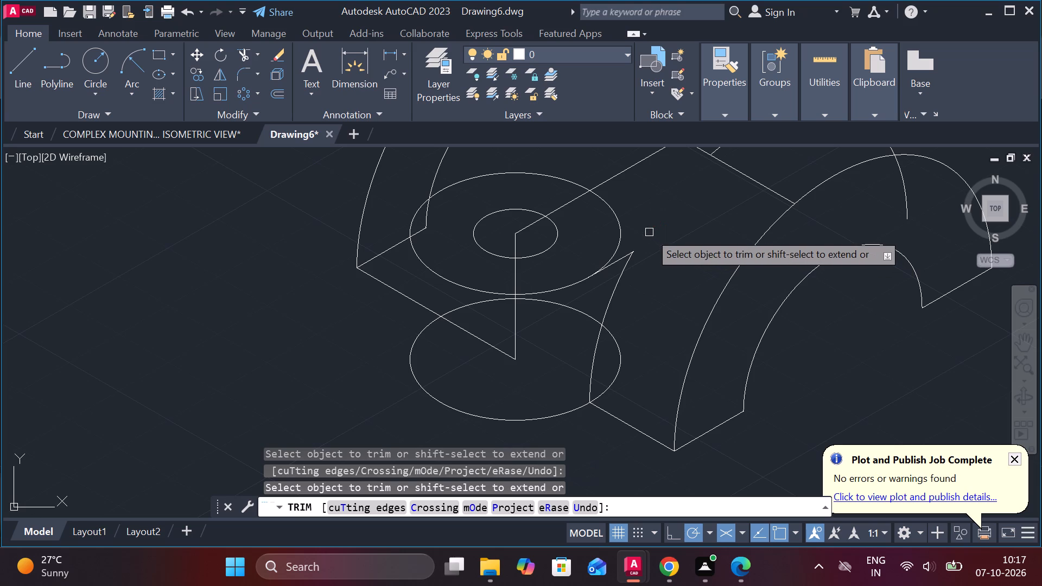
Trim the lower 30 diameter isocircle from the front line's end around its back to the 330° line.
{"action": "left_click", "coordinate": [605, 385]}
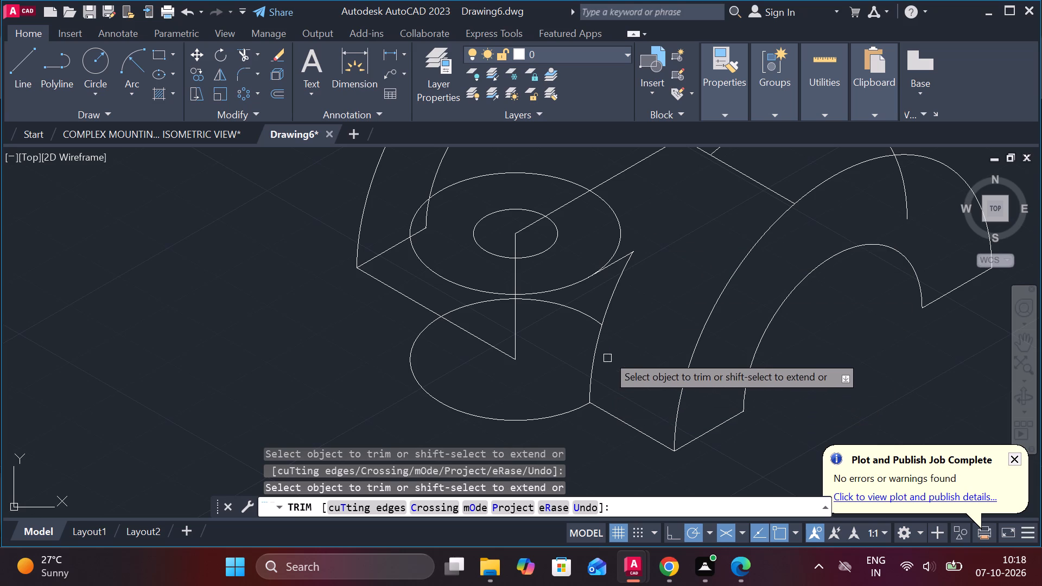
{"action": "left_click", "coordinate": [579, 313]}
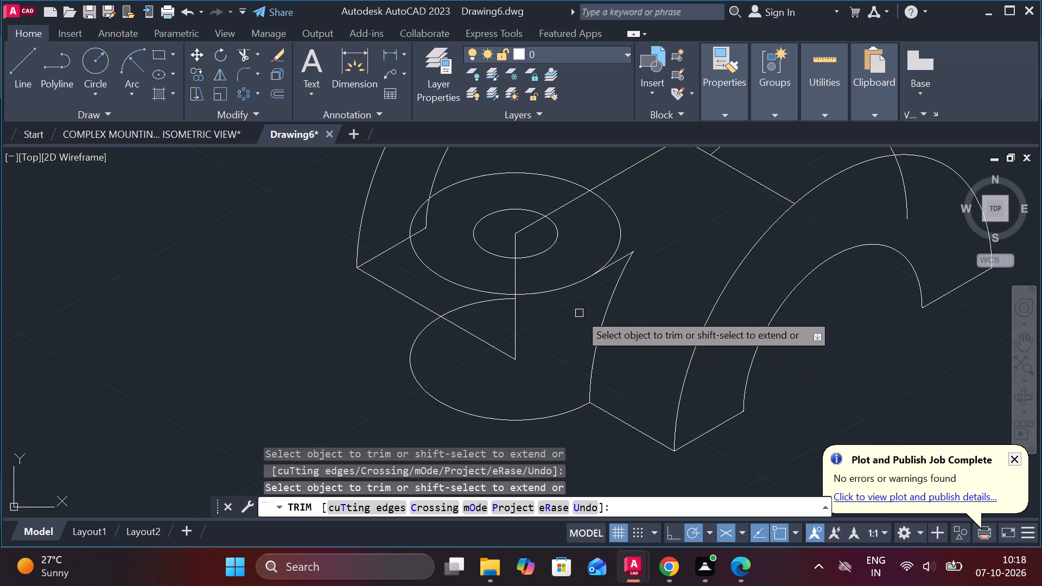
{"action": "left_click", "coordinate": [491, 302]}
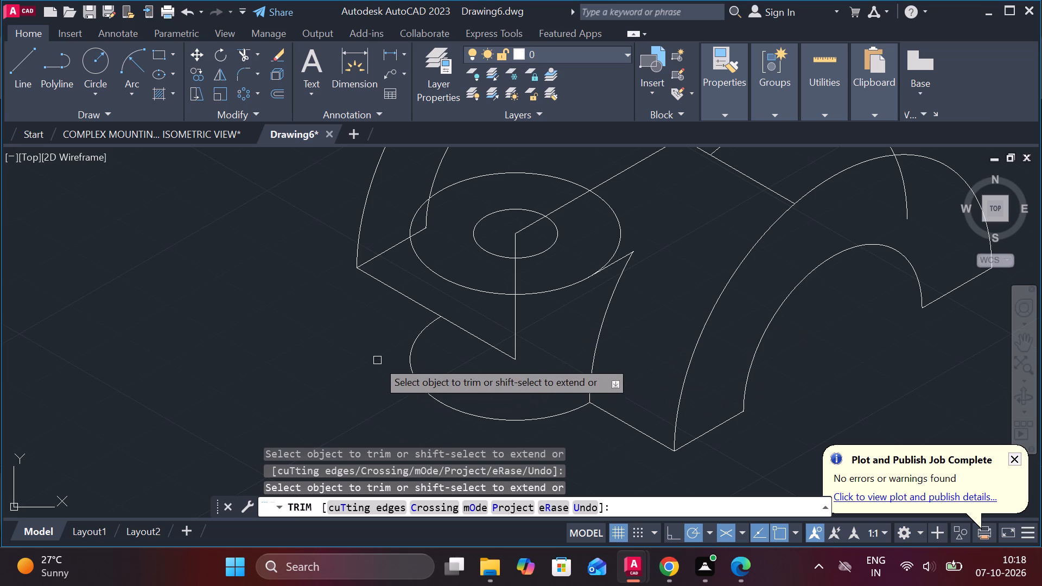
{"action": "key", "text": "Escape"}
Draw a vertical line joining the left quadrants of the upper and lower 30 diameter isocircles.
{"action": "key", "text": "l"}
{"action": "key", "text": "Return"}
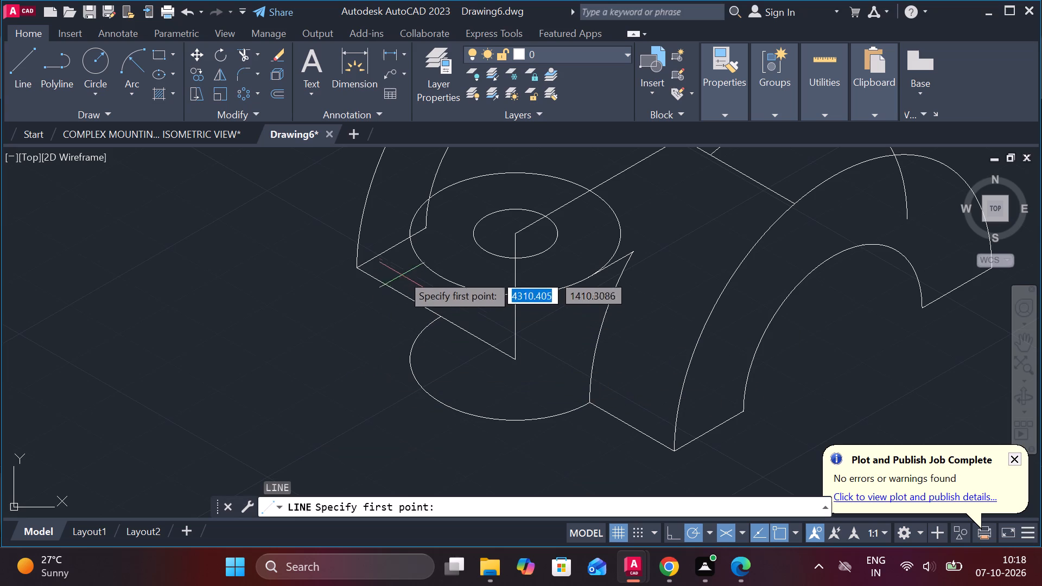
{"action": "left_click", "coordinate": [408, 232]}
{"action": "left_click", "coordinate": [412, 357]}
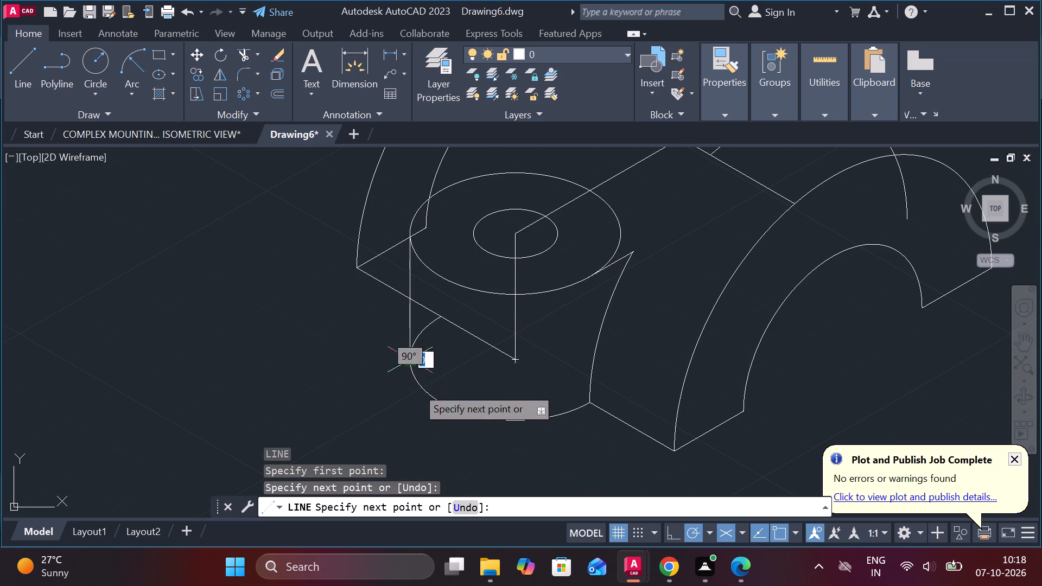
{"action": "key", "text": "Escape"}
Trim the lower isocircle's remaining hidden arc and the 330° line where it runs inside the boss.
{"action": "type", "text": "tr"}
{"action": "key", "text": "space"}
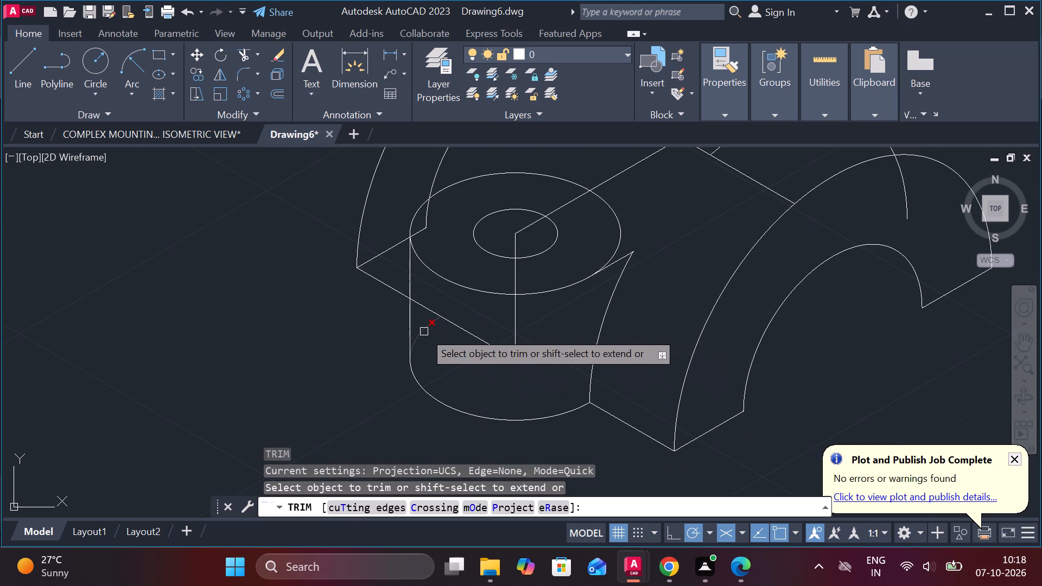
{"action": "left_click", "coordinate": [424, 332]}
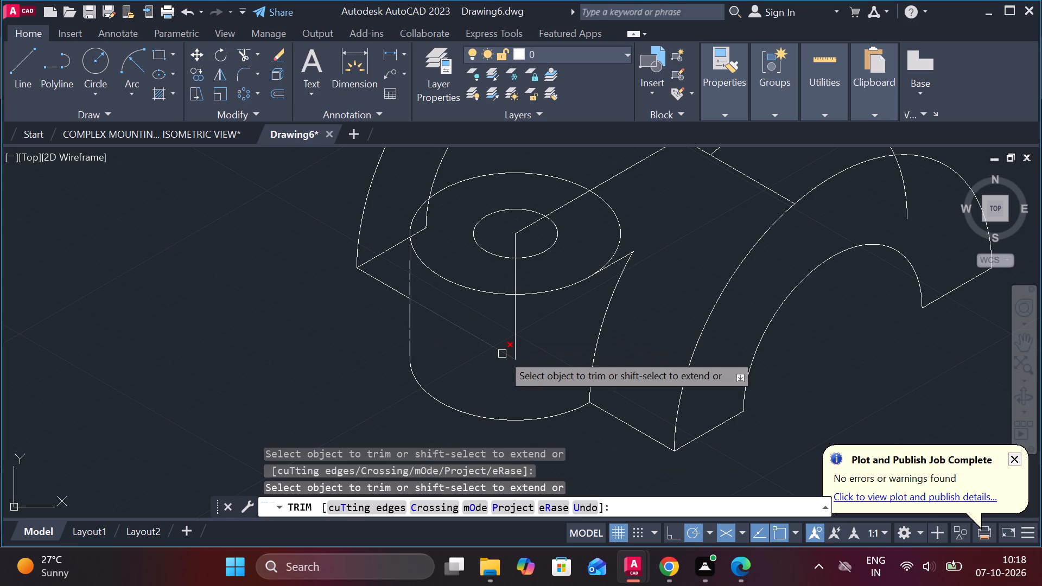
{"action": "left_click", "coordinate": [502, 354]}
Trim the vertical centre line within the upper 30 and 12 diameter isocircles.
{"action": "left_click", "coordinate": [511, 333]}
{"action": "double_click", "coordinate": [515, 329]}
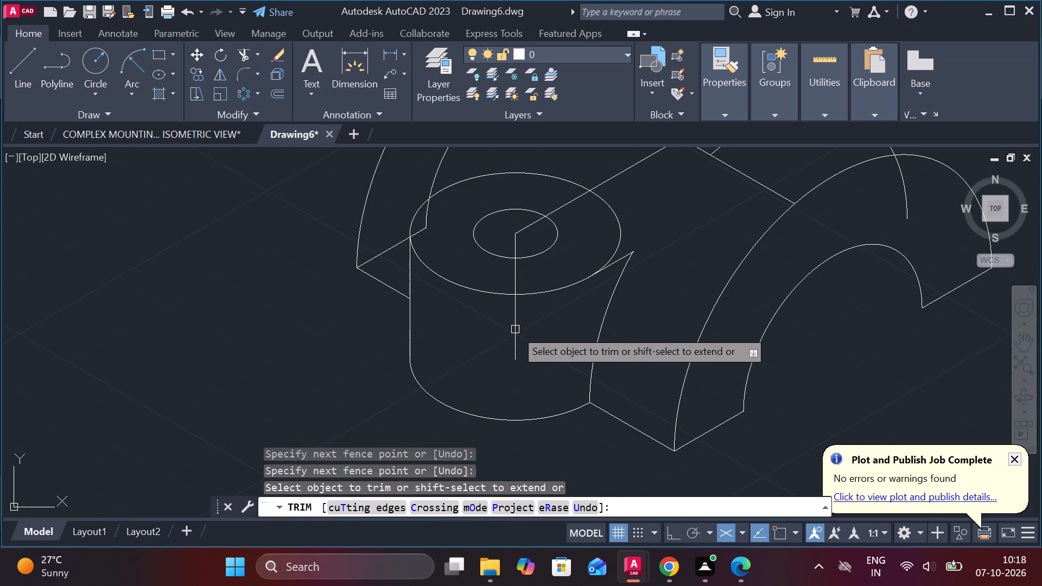
{"action": "left_click", "coordinate": [512, 273]}
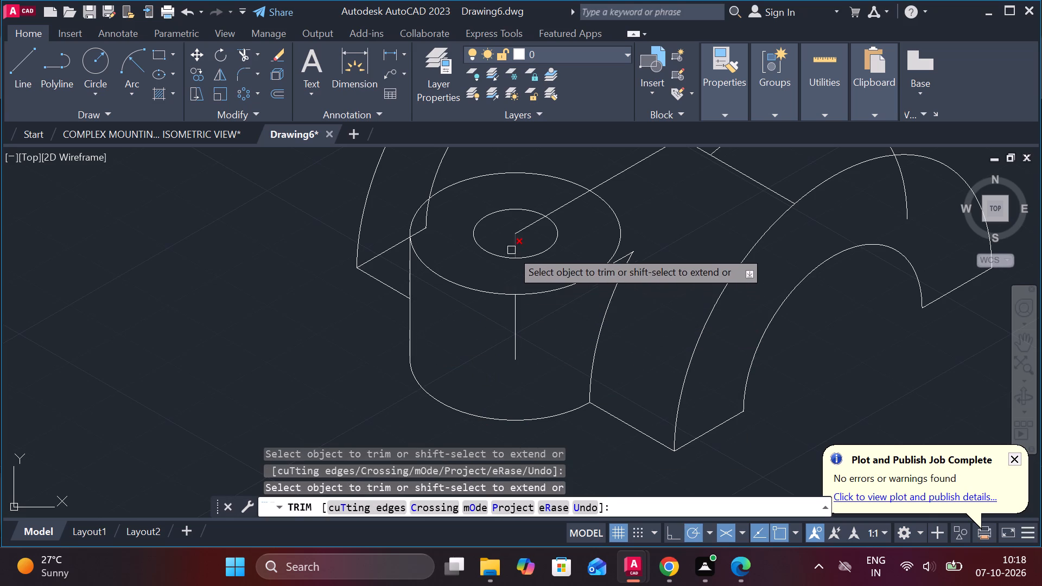
{"action": "left_click", "coordinate": [511, 246]}
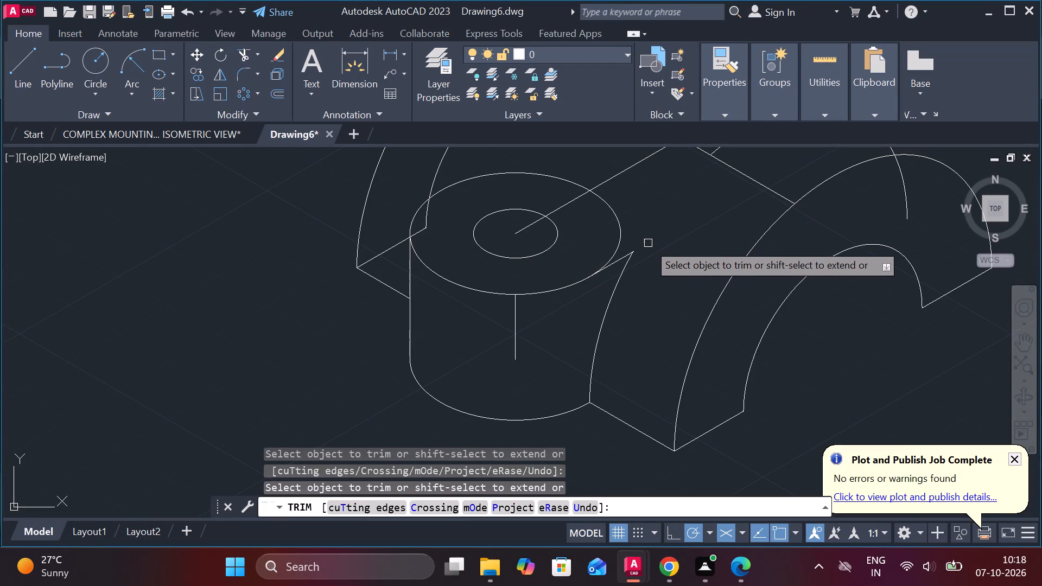
{"action": "key", "text": "Escape"}
Draw a line about 32 long along 150° from the upper end of the trimmed copied arc, across the boss top.
{"action": "key", "text": "l"}
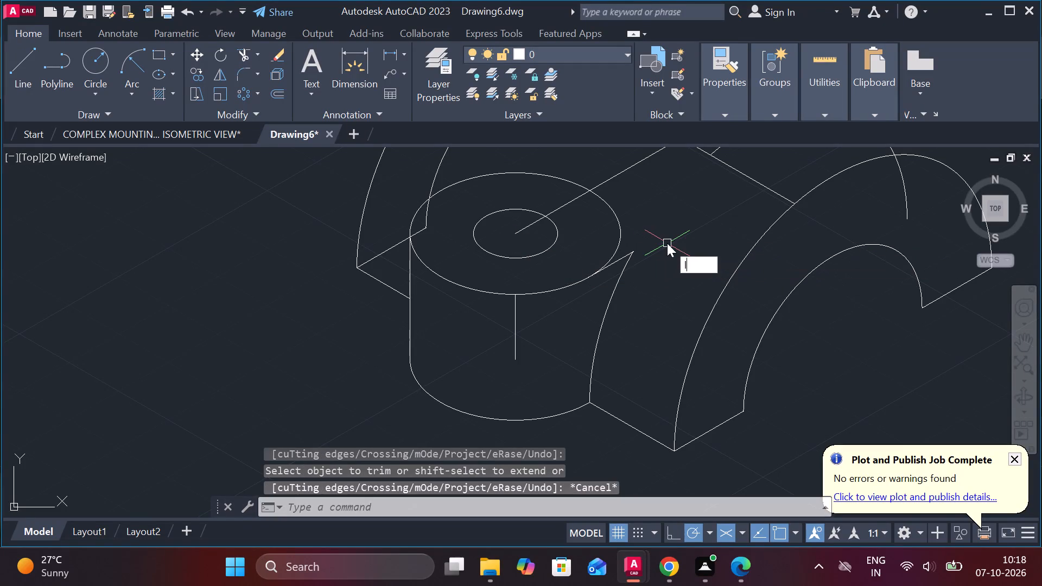
{"action": "key", "text": "Return"}
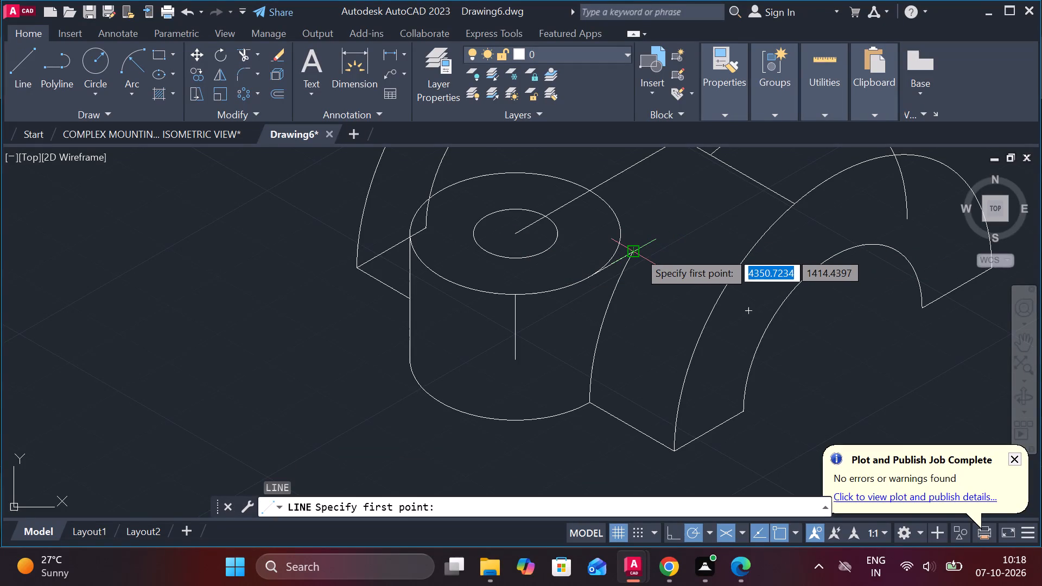
{"action": "left_click", "coordinate": [636, 252]}
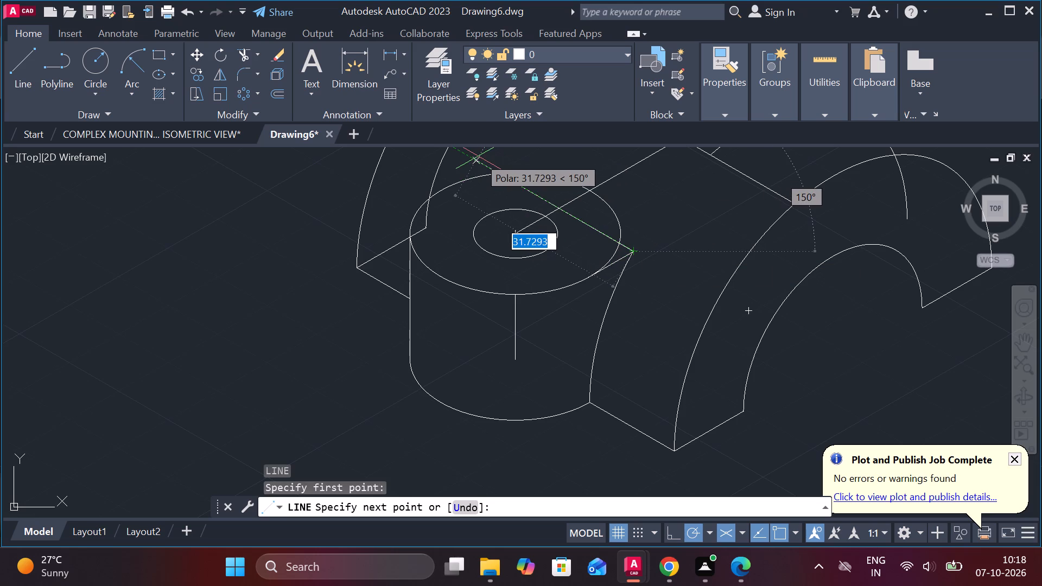
{"action": "left_click", "coordinate": [478, 156]}
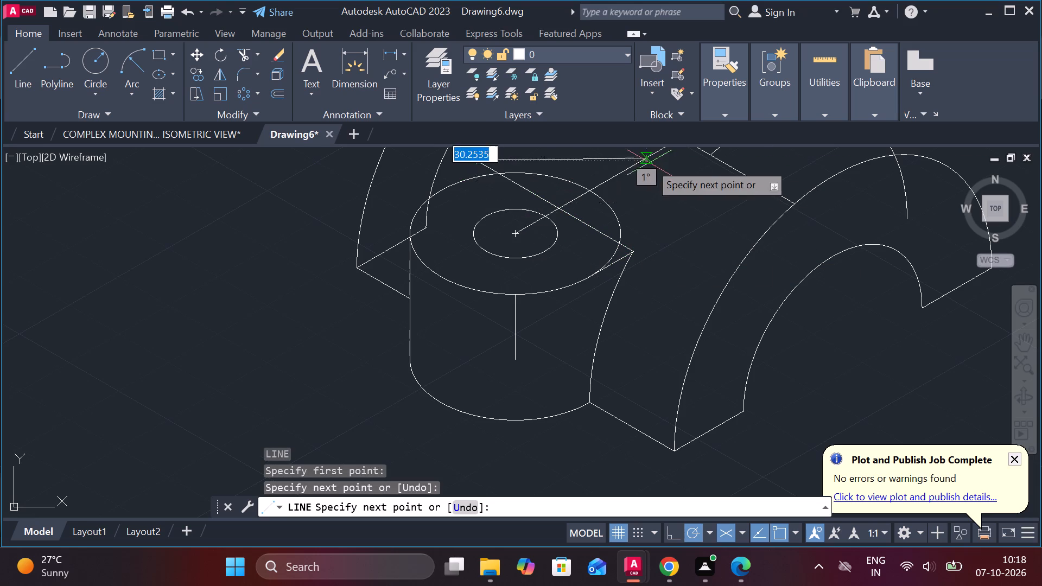
{"action": "middle_click_drag", "start_coordinate": [573, 162], "coordinate": [614, 238]}
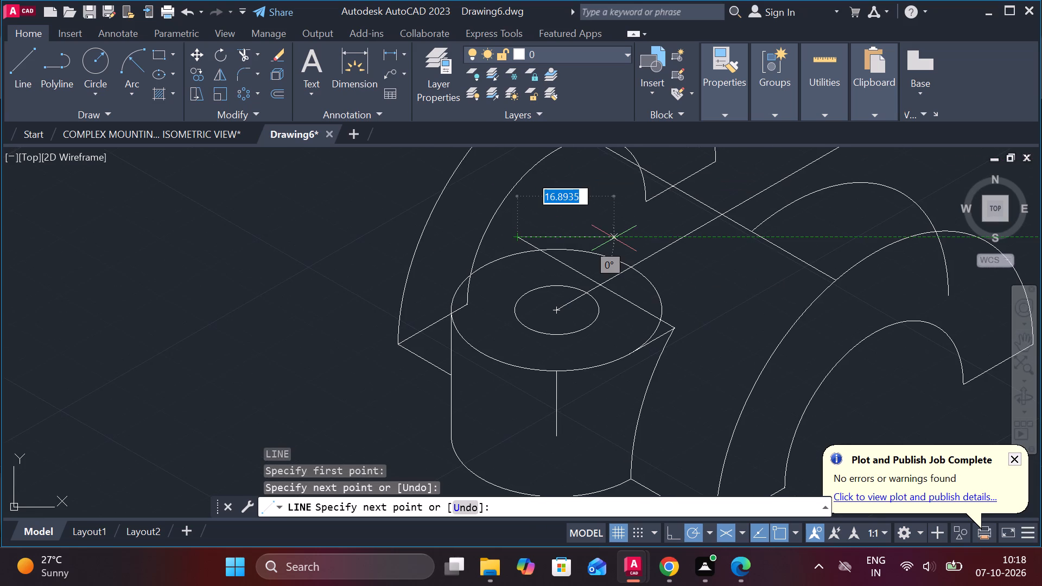
{"action": "key", "text": "Escape"}
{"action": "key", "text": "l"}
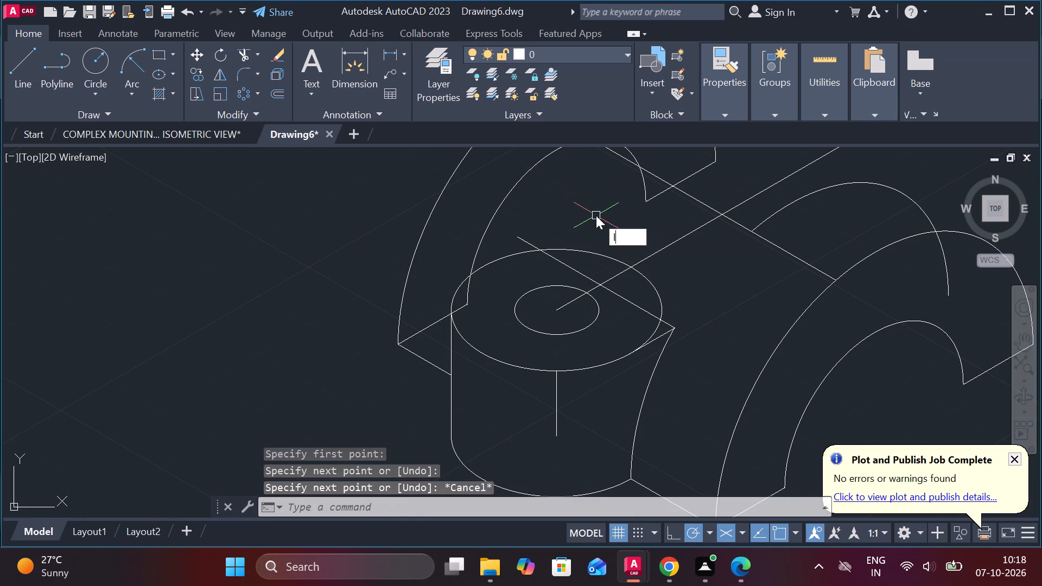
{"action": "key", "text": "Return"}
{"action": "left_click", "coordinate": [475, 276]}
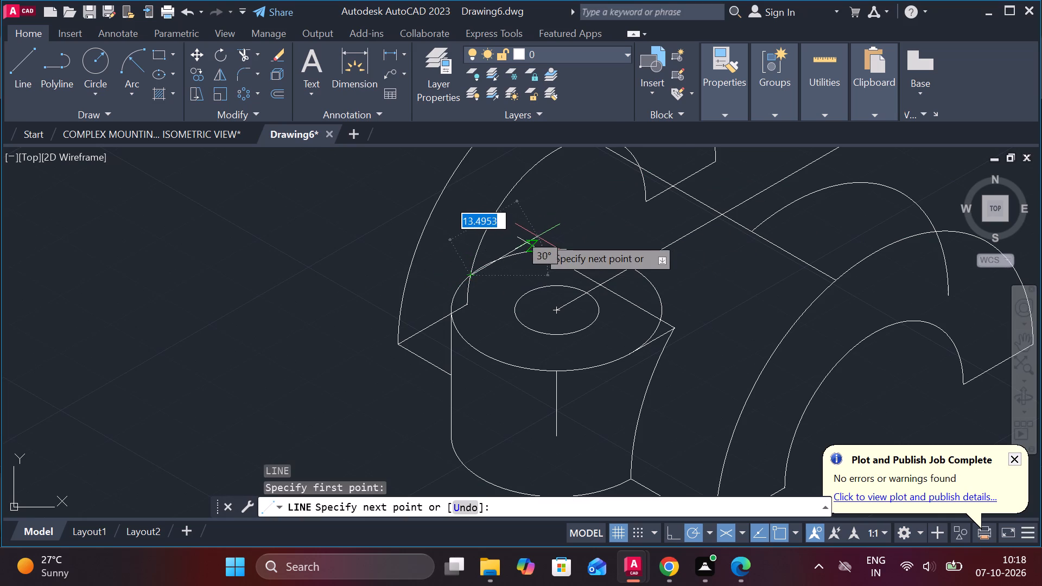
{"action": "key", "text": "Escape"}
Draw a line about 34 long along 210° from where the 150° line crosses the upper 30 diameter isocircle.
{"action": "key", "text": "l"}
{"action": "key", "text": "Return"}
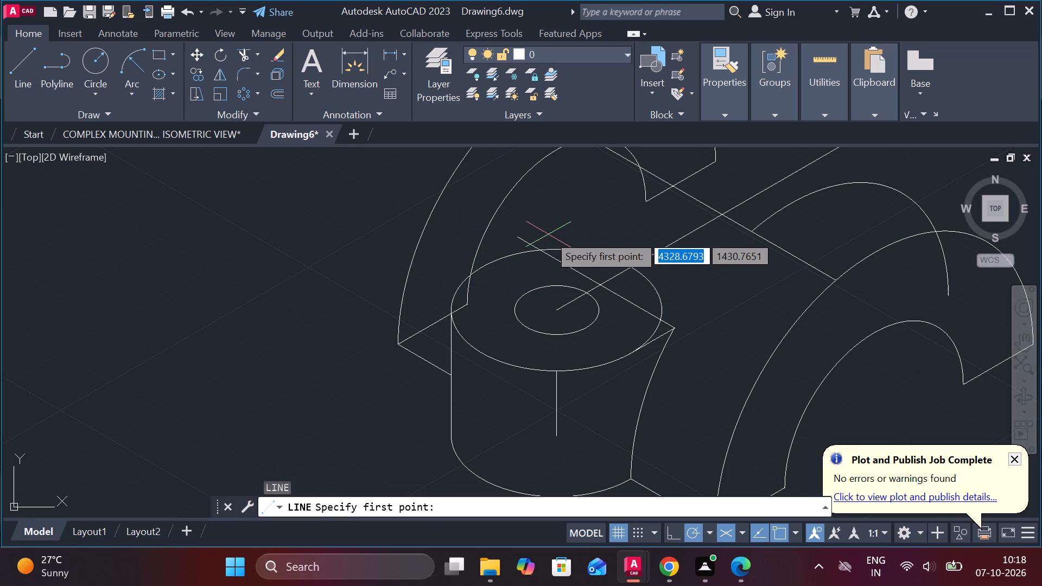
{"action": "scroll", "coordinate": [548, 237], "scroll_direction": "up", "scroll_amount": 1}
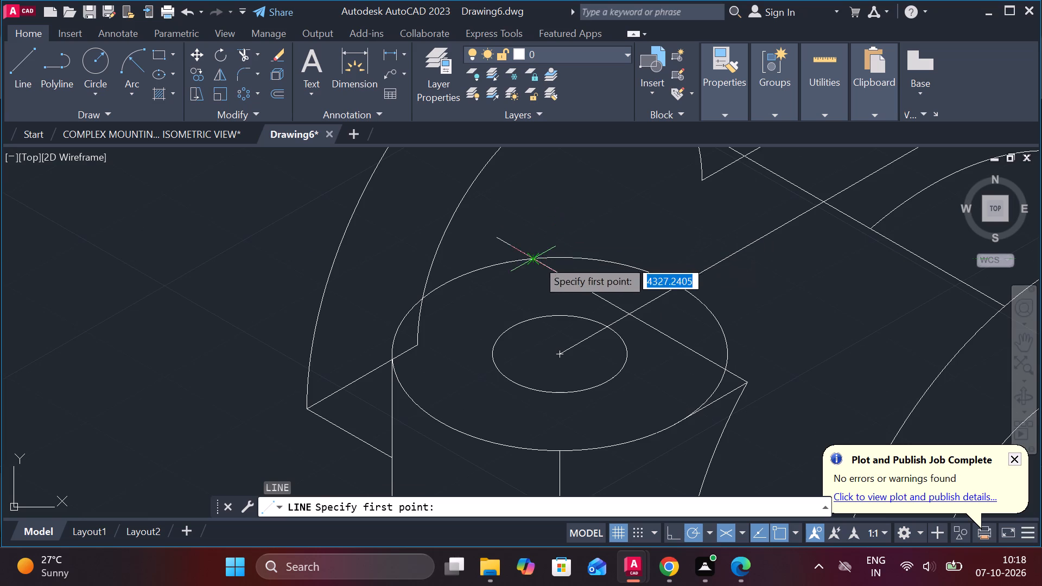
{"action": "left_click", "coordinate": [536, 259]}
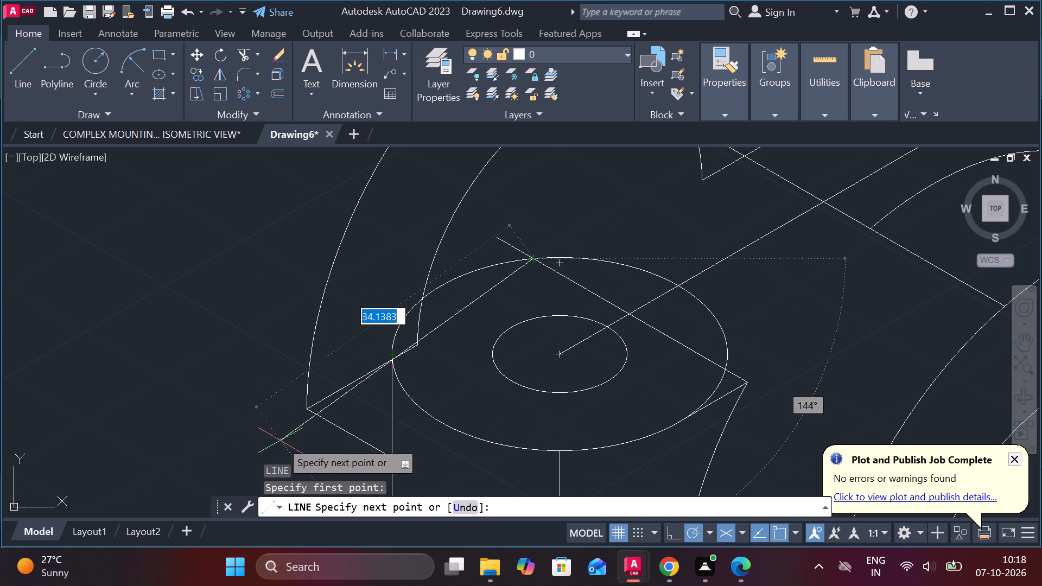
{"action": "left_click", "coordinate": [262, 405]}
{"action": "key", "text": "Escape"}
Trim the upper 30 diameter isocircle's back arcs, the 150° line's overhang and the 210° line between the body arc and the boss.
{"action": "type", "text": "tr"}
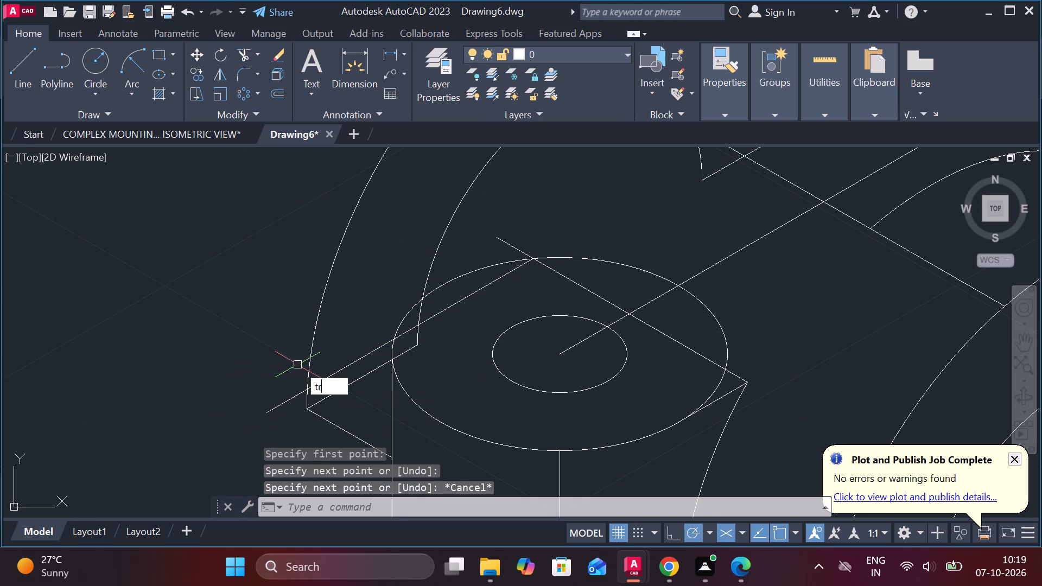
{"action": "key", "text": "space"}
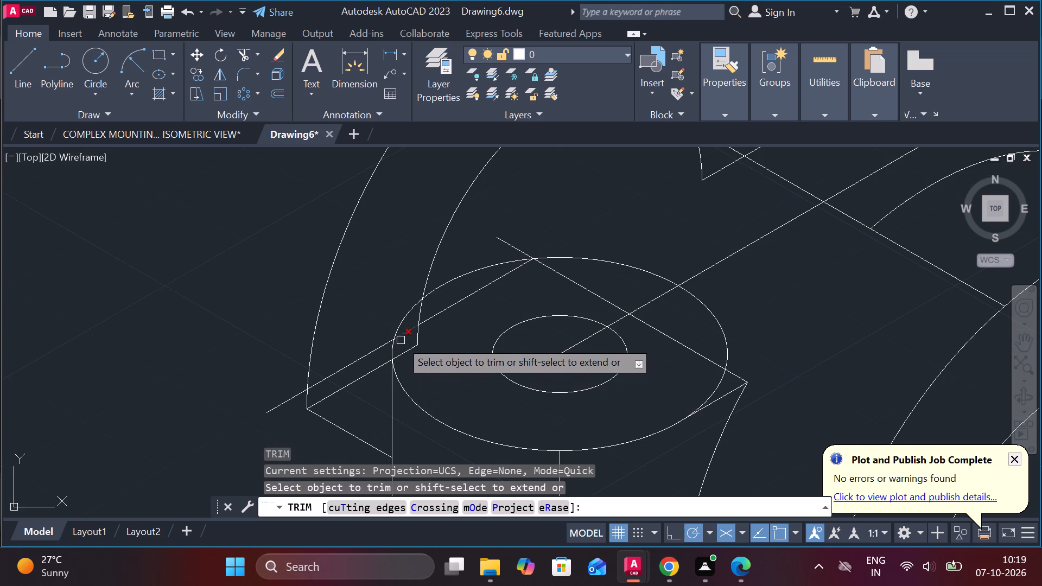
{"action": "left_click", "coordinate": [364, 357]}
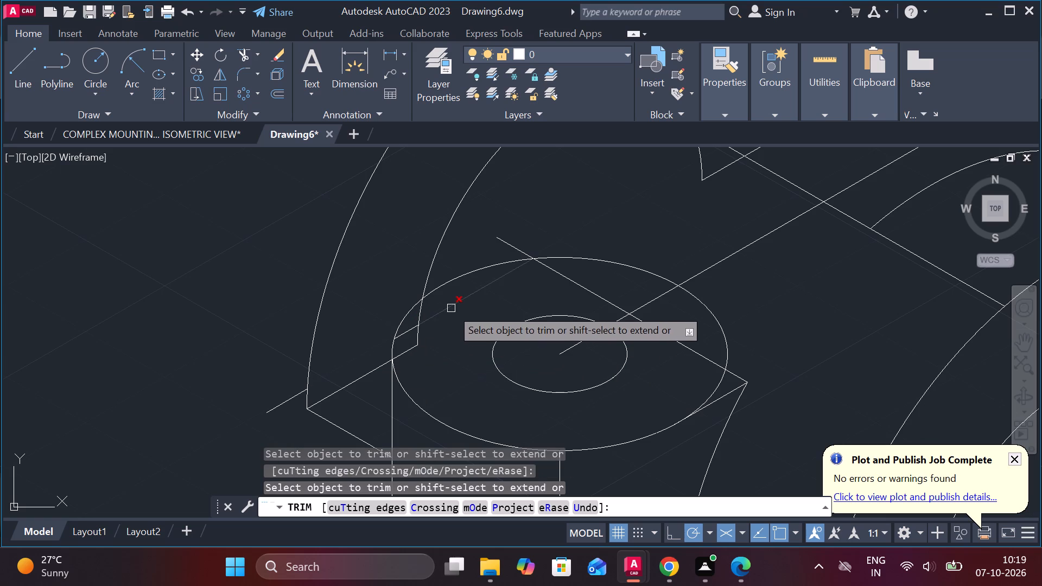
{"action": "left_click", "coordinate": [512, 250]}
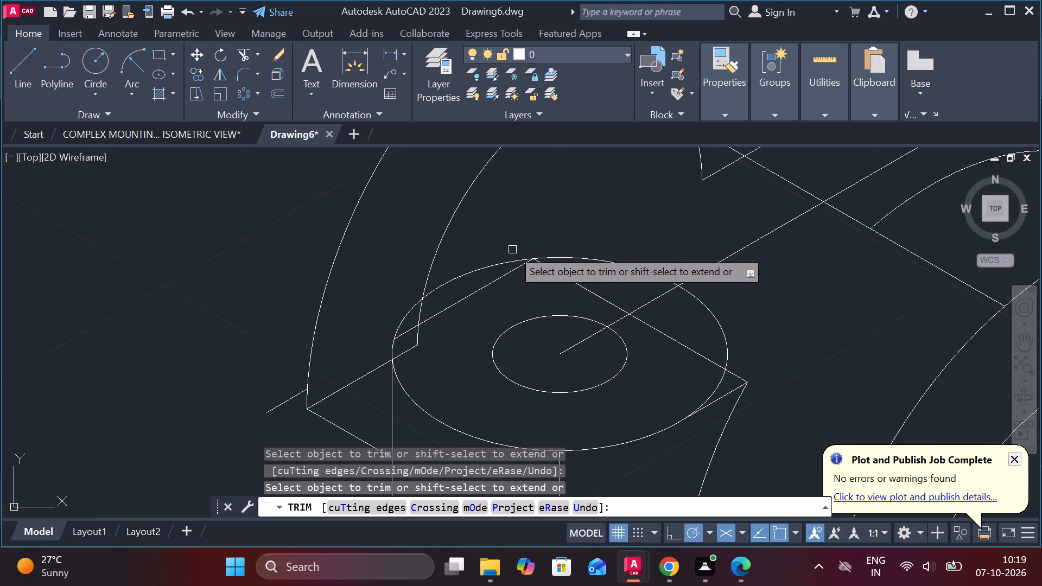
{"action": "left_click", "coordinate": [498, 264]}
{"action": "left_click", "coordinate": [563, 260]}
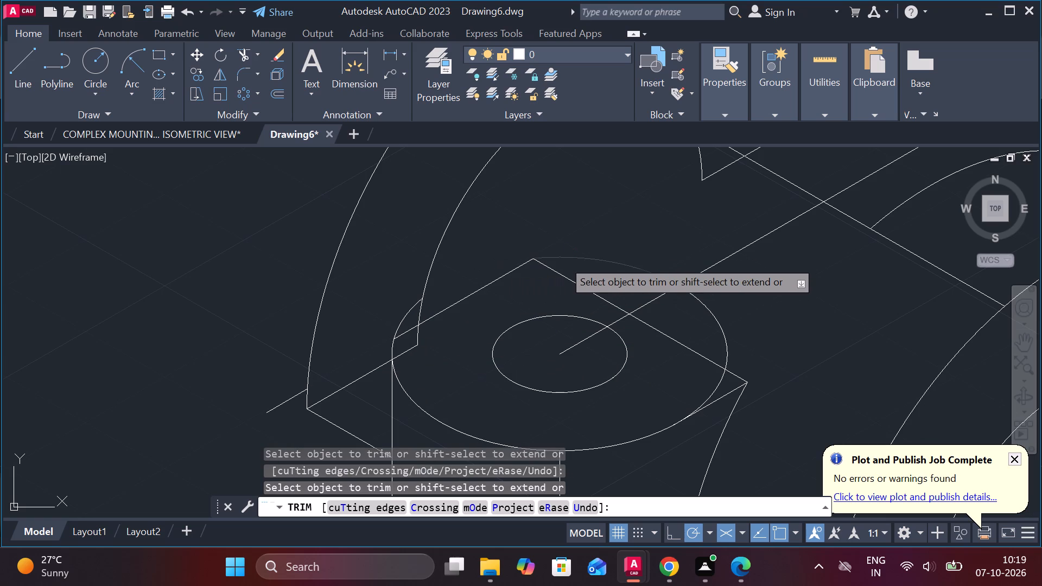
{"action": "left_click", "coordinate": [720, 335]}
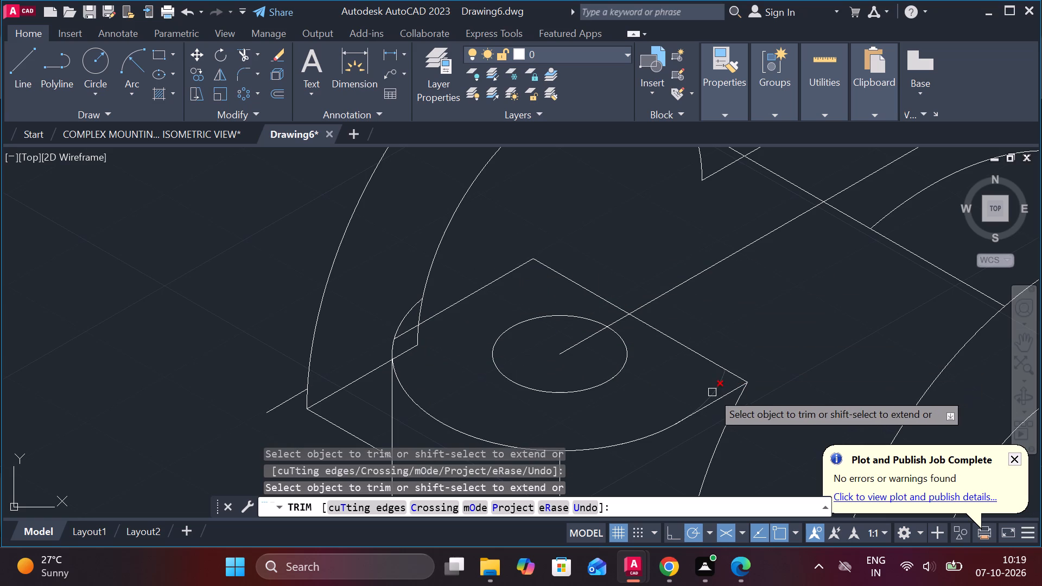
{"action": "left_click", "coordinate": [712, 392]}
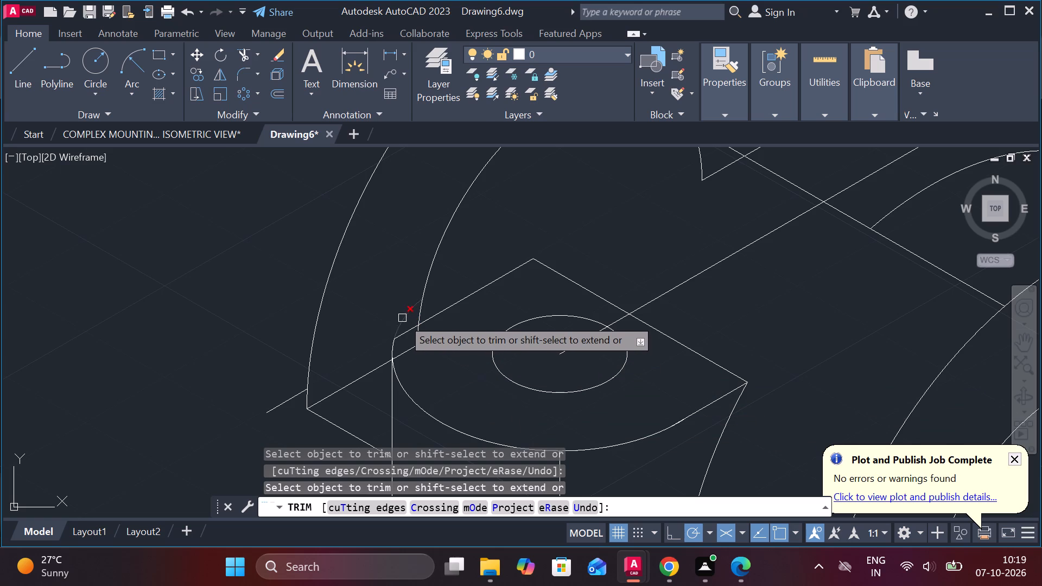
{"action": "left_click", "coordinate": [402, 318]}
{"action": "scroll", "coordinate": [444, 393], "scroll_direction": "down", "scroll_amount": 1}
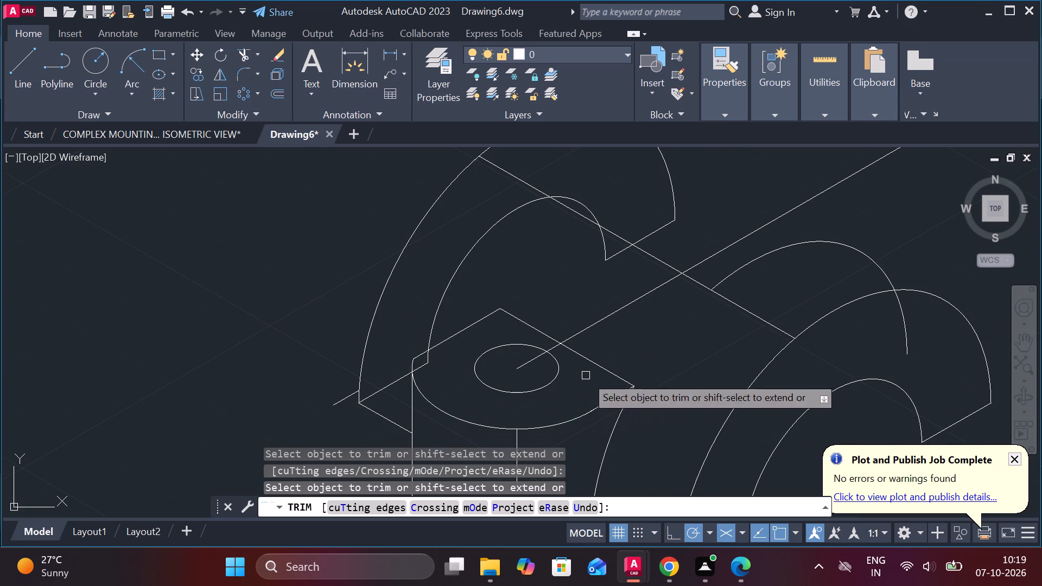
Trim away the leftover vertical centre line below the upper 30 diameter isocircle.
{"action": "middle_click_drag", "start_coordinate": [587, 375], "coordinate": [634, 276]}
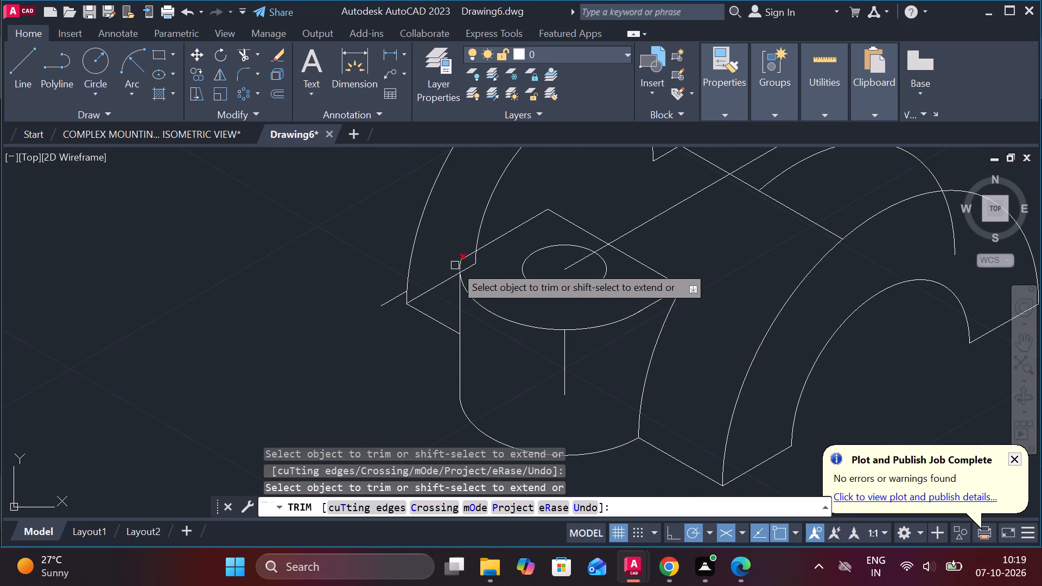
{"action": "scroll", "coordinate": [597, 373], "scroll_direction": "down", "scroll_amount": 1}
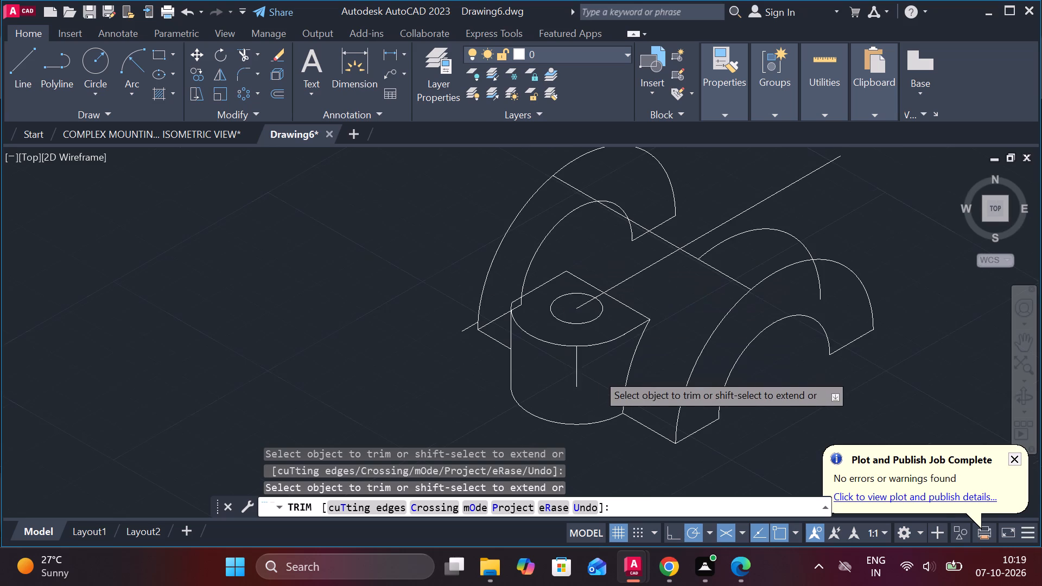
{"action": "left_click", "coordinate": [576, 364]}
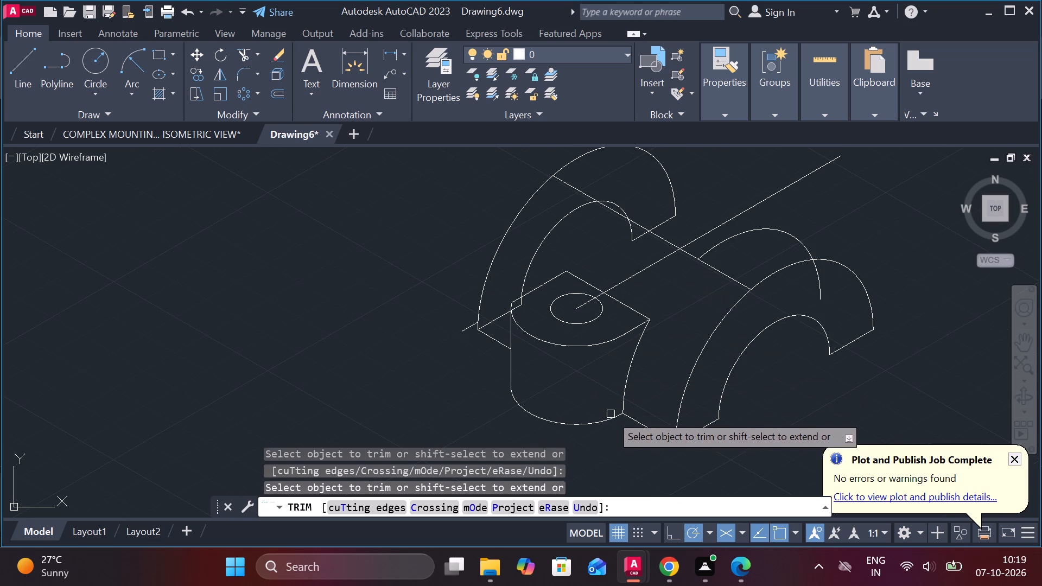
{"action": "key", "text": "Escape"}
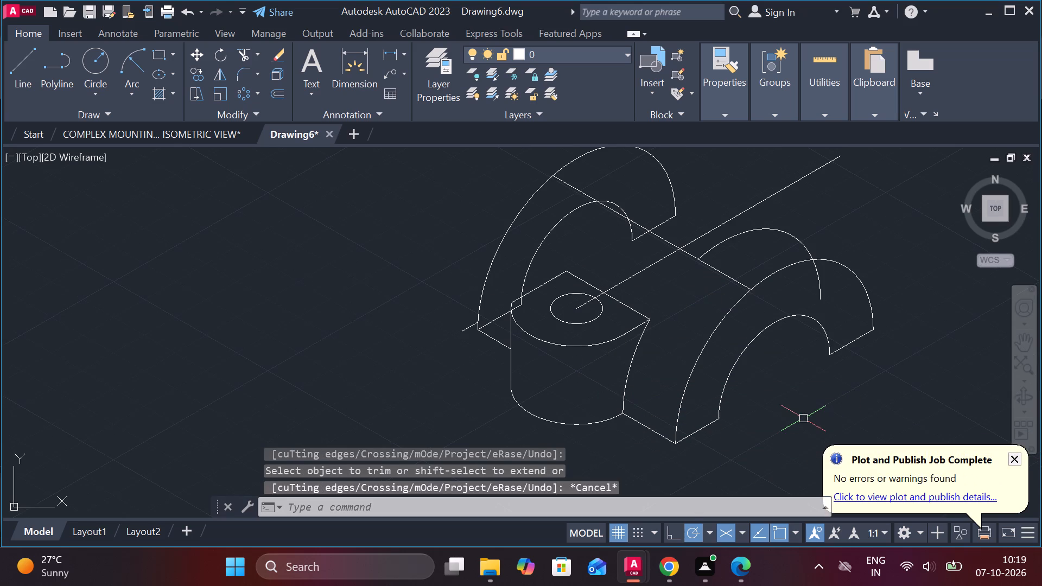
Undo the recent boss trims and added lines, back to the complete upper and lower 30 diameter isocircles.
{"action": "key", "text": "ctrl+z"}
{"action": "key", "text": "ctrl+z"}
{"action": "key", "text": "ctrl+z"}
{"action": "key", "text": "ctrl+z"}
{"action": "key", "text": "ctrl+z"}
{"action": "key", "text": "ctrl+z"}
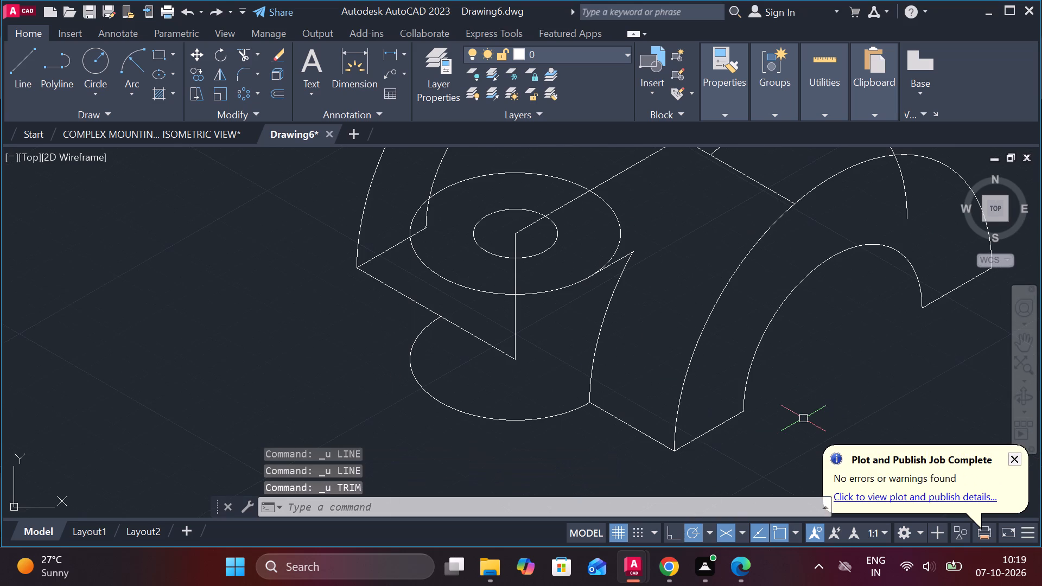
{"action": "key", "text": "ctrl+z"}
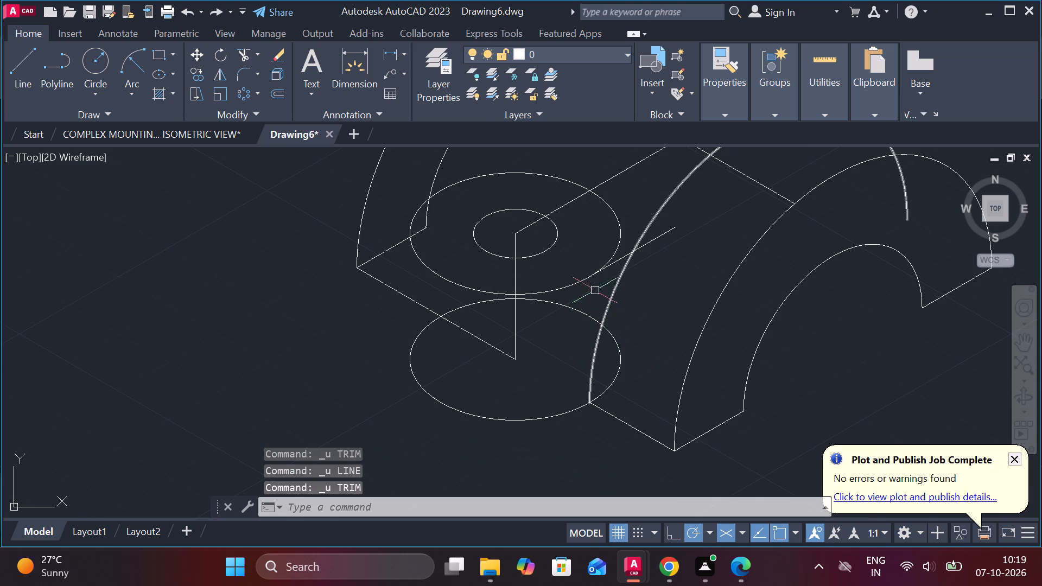
Erase the short 30° line running from the upper 30 diameter isocircle across the copied arc.
{"action": "left_click", "coordinate": [650, 241]}
{"action": "key", "text": "e"}
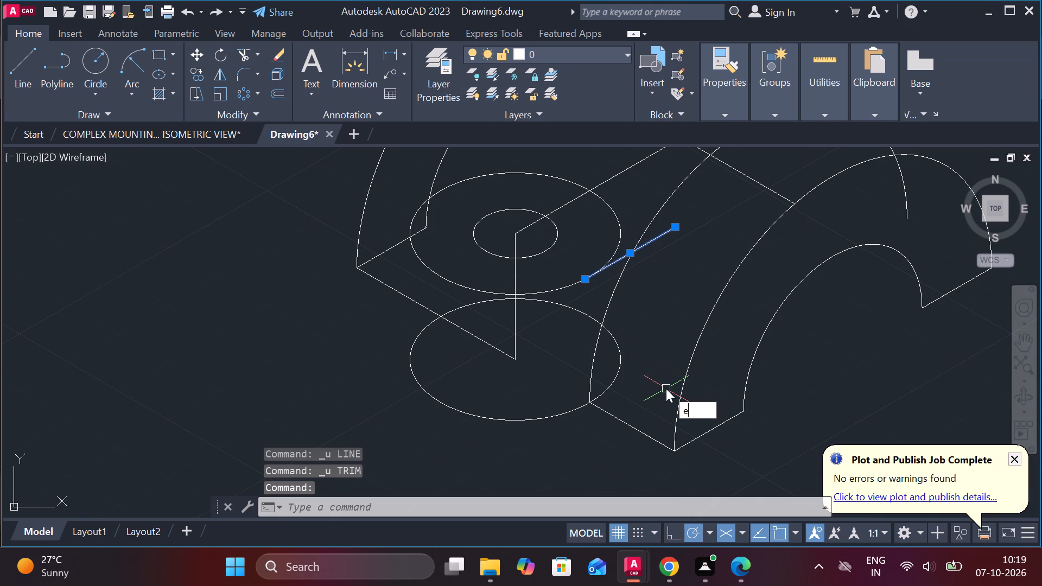
{"action": "key", "text": "Return"}
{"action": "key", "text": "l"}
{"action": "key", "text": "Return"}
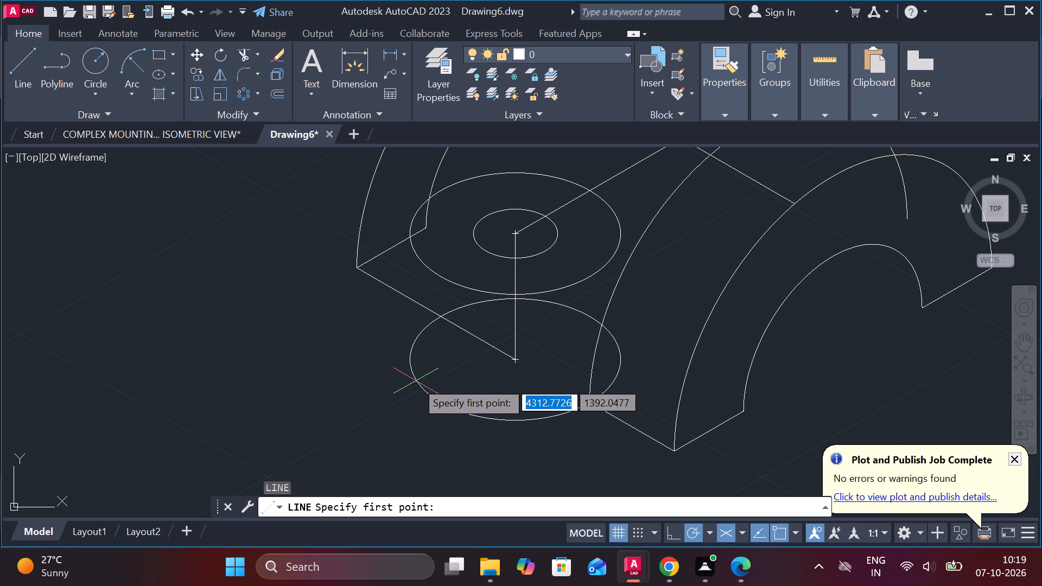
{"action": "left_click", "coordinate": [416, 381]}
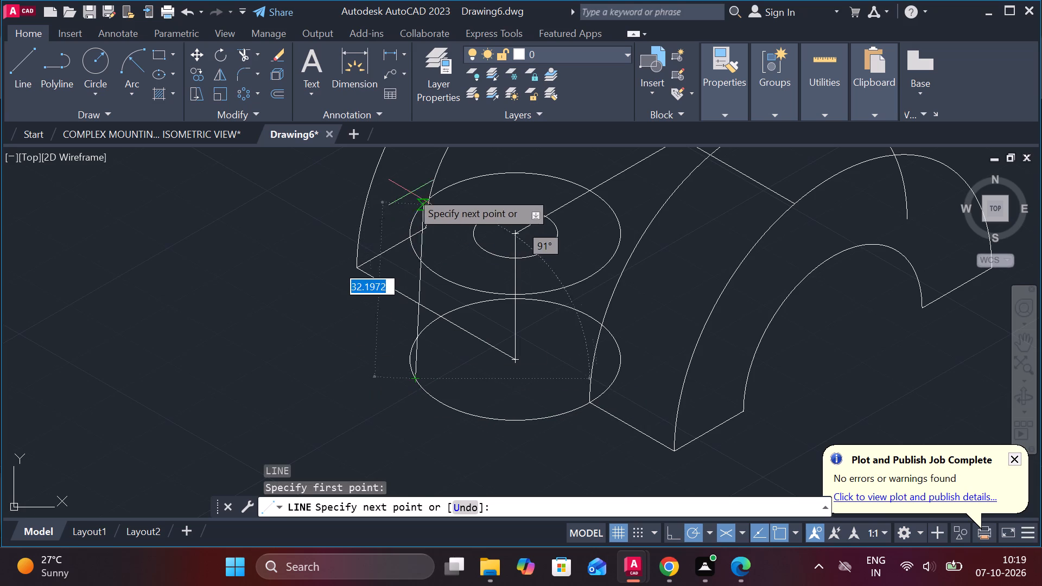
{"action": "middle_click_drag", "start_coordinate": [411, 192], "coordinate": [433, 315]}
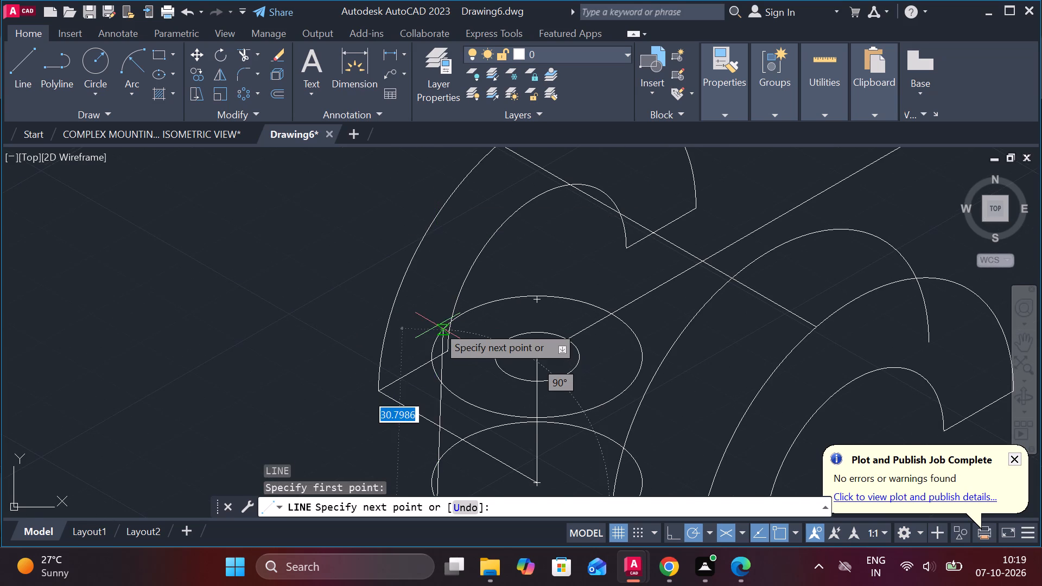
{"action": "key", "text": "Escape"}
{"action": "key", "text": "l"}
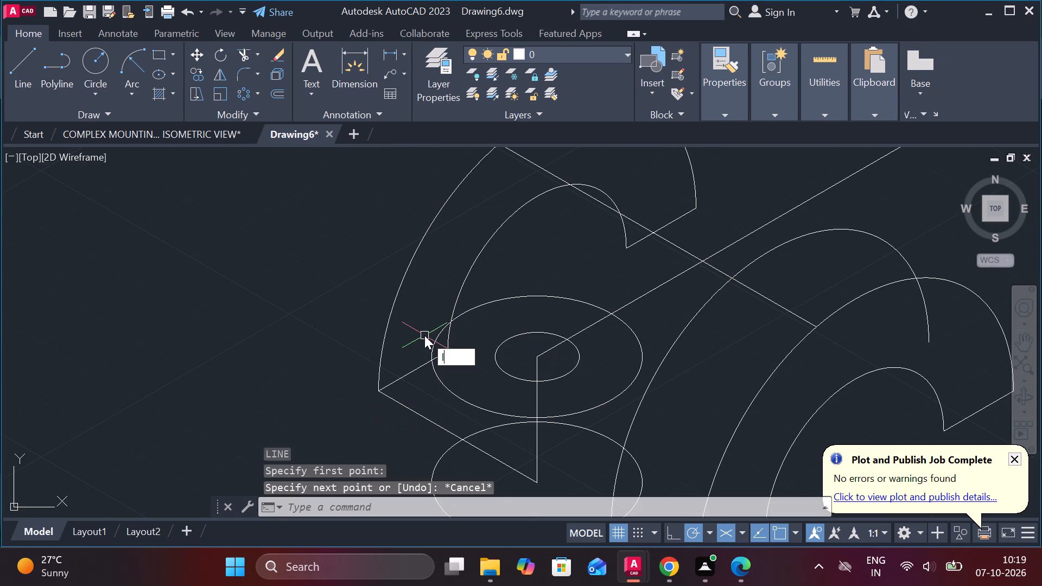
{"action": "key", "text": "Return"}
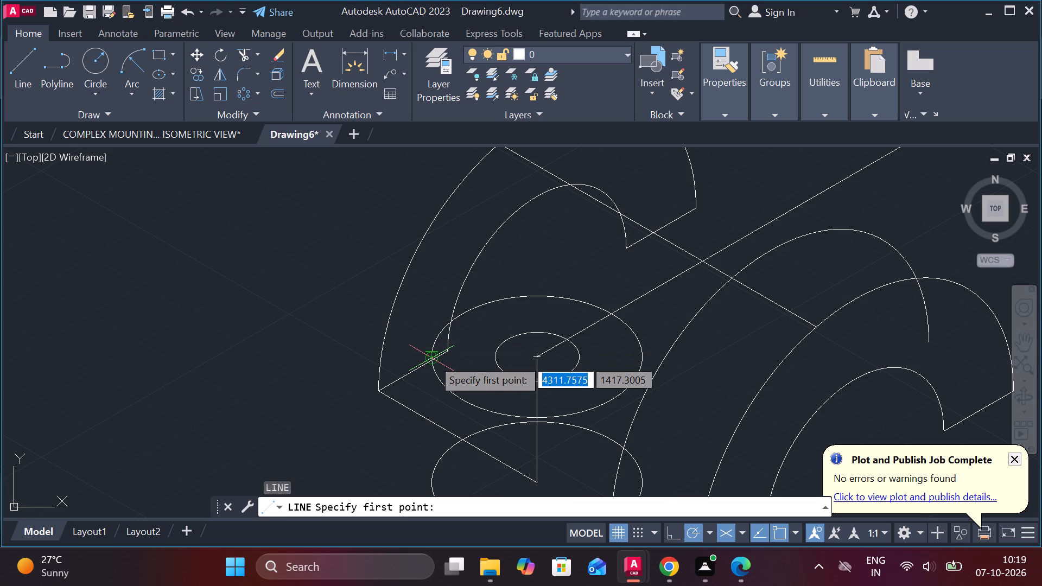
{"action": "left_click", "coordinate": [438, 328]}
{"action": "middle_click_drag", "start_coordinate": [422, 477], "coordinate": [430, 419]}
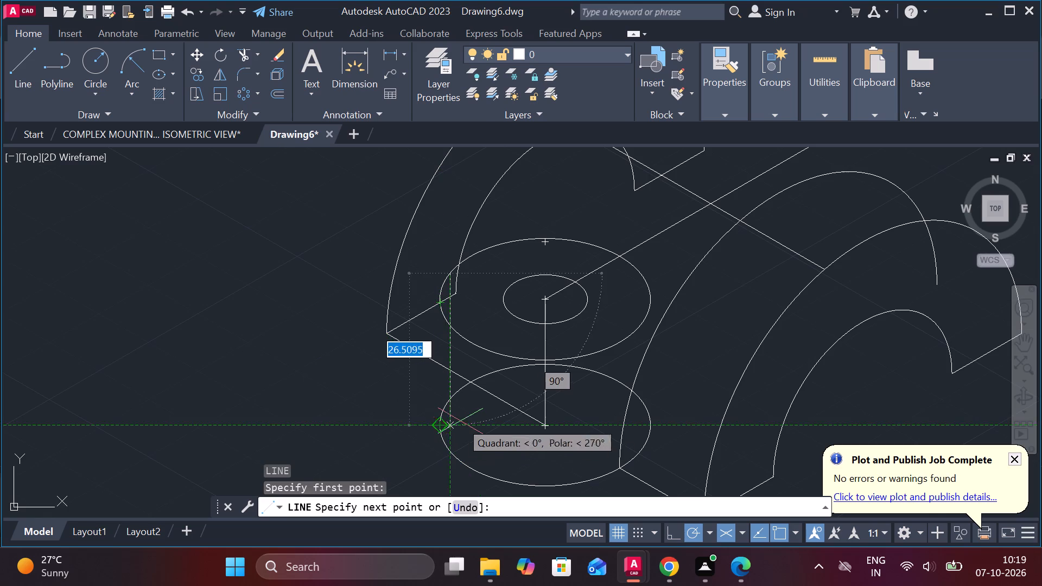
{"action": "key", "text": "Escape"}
Draw a vertical line about 27 long upward from the left quadrant of the lower 30 diameter isocircle.
{"action": "key", "text": "l"}
{"action": "key", "text": "Return"}
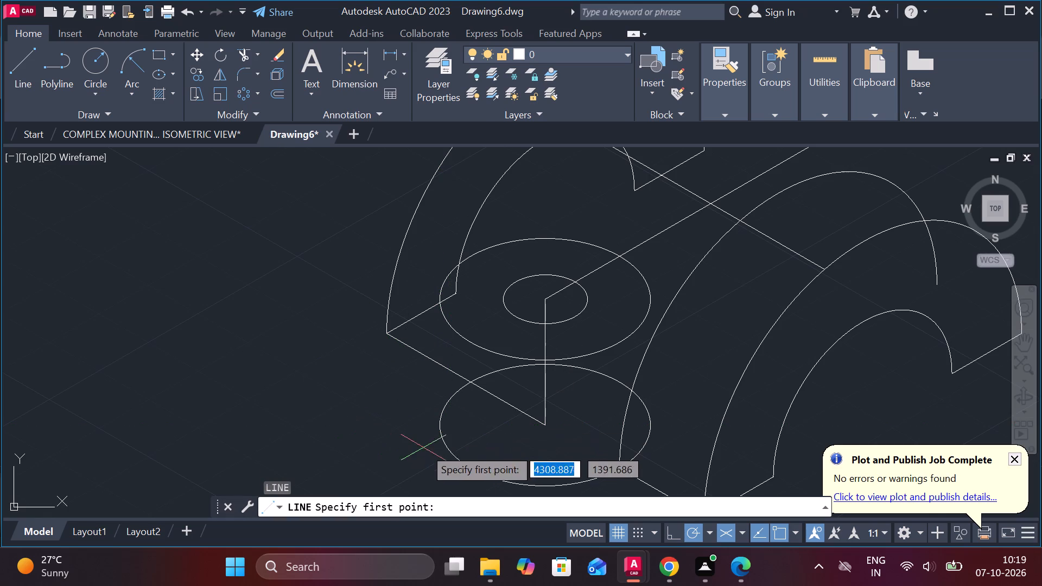
{"action": "left_click", "coordinate": [444, 426]}
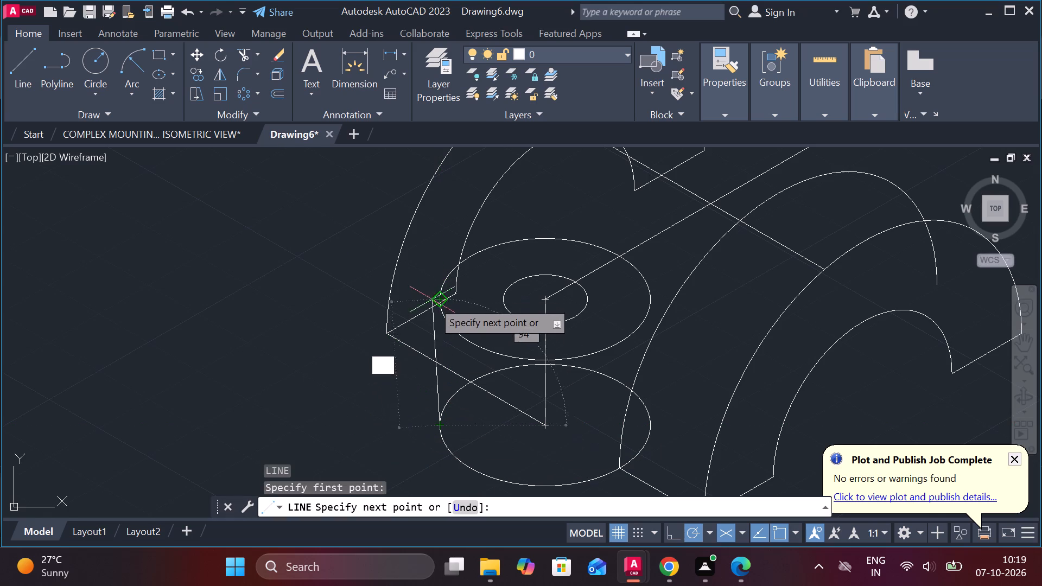
{"action": "scroll", "coordinate": [437, 305], "scroll_direction": "up", "scroll_amount": 3}
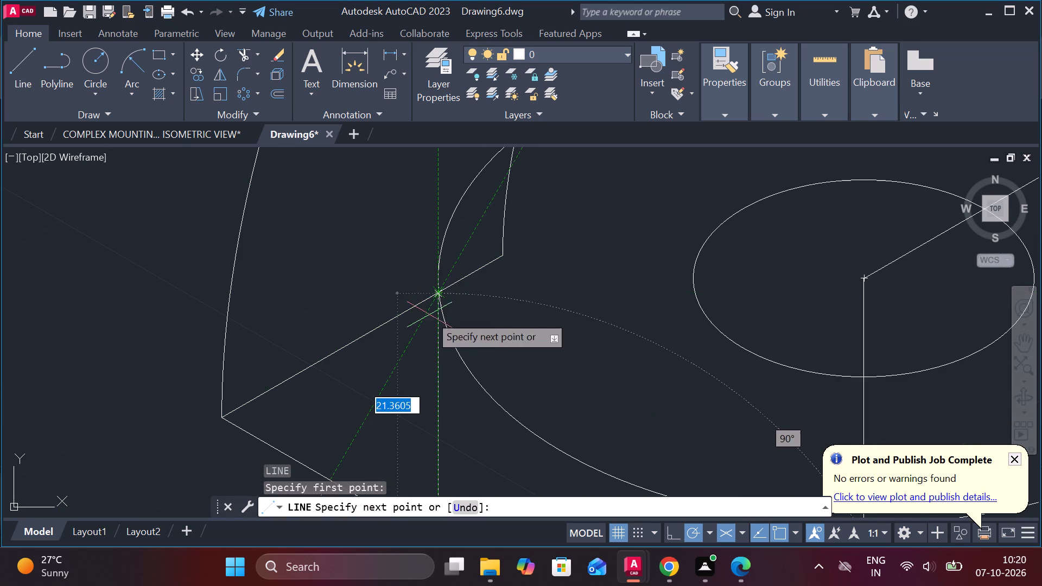
{"action": "left_click", "coordinate": [431, 164]}
{"action": "key", "text": "Escape"}
Trim the new vertical line's excess above the left side of the upper 30 diameter isocircle.
{"action": "type", "text": "tr"}
{"action": "key", "text": "space"}
{"action": "left_click", "coordinate": [434, 180]}
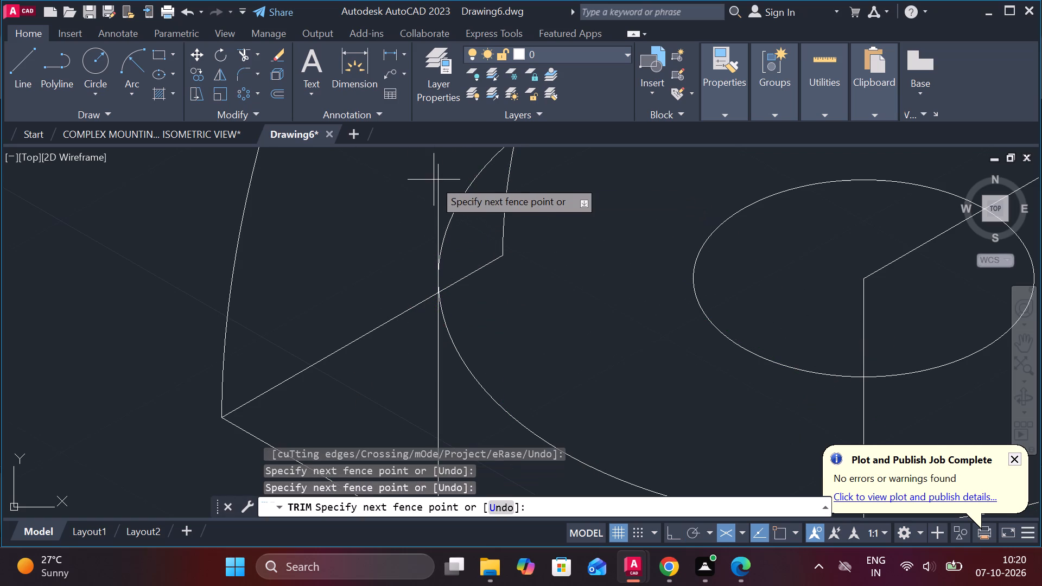
{"action": "left_click", "coordinate": [436, 192]}
{"action": "left_click", "coordinate": [436, 189]}
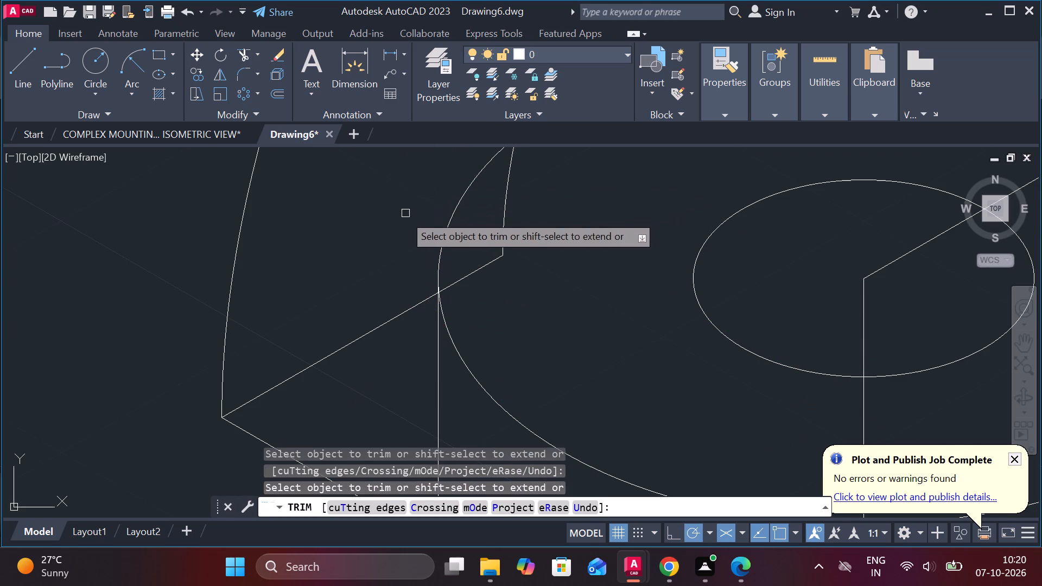
Trim the lower end of the body's inner arc and its 30° edge where they run inside the upper 30 diameter isocircle.
{"action": "scroll", "coordinate": [402, 215], "scroll_direction": "down", "scroll_amount": 1}
{"action": "scroll", "coordinate": [389, 273], "scroll_direction": "down", "scroll_amount": 1}
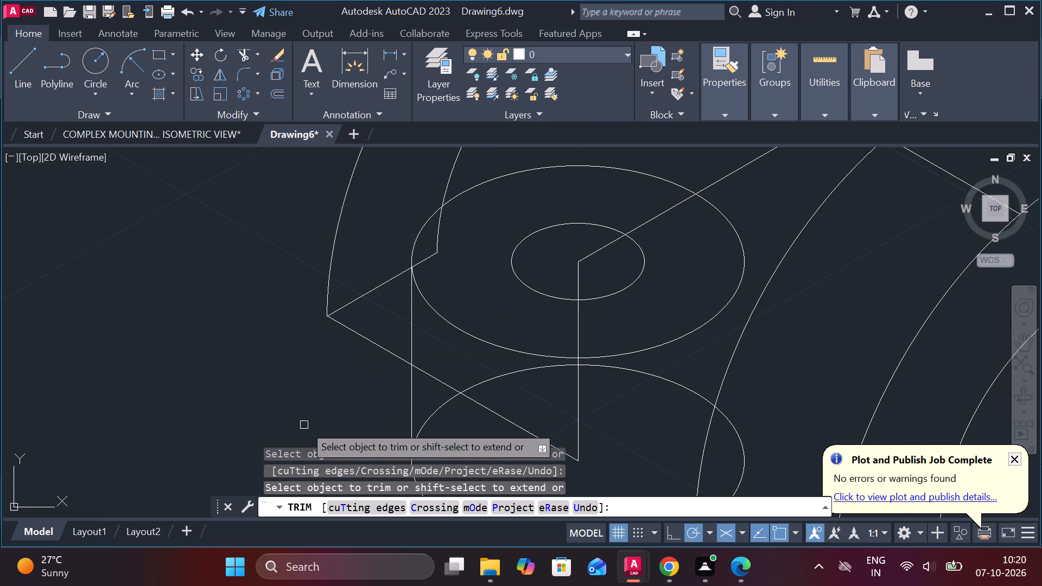
{"action": "scroll", "coordinate": [304, 425], "scroll_direction": "down", "scroll_amount": 1}
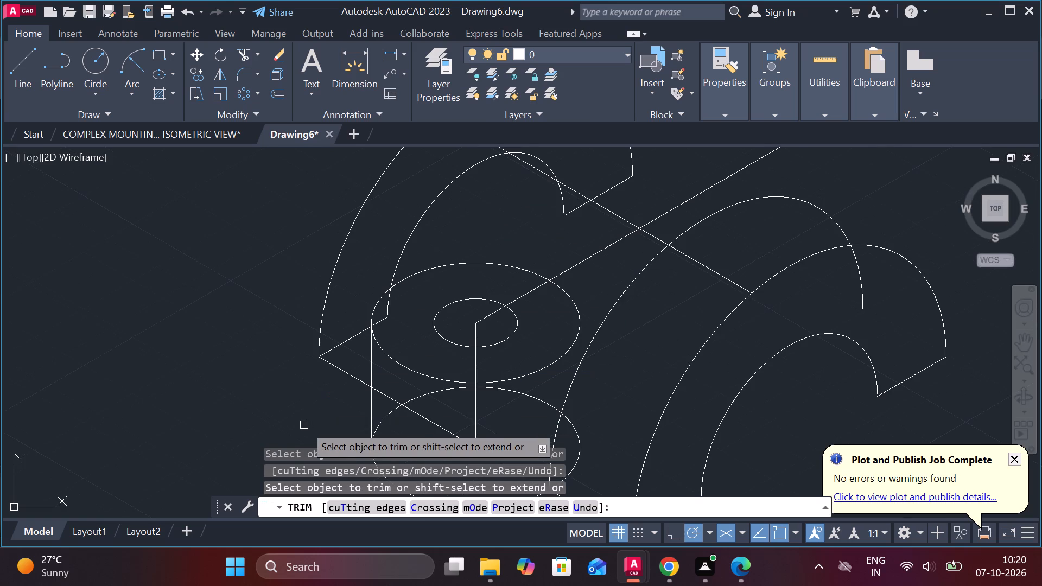
{"action": "middle_click_drag", "start_coordinate": [313, 408], "coordinate": [328, 359]}
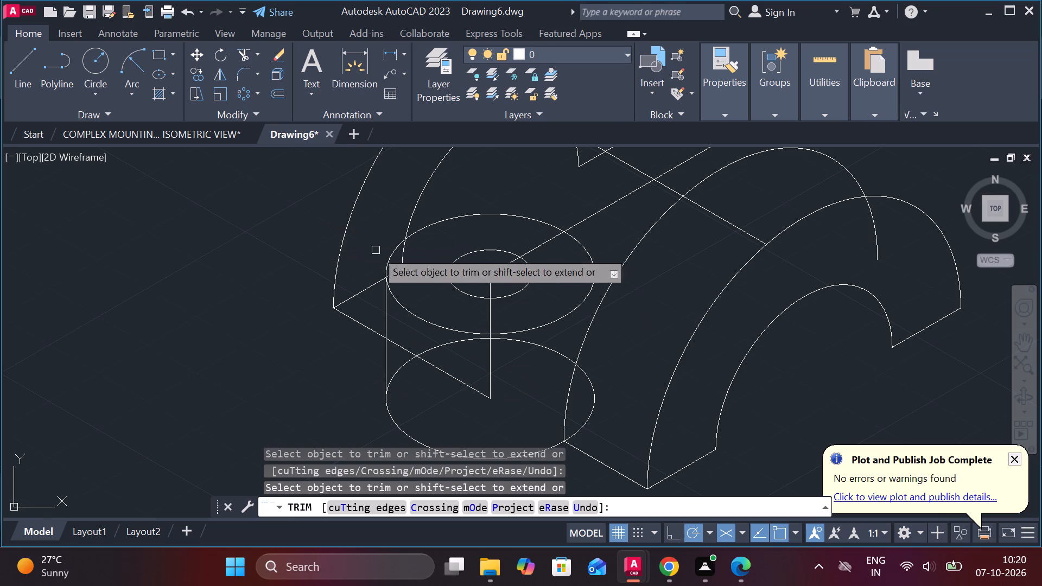
{"action": "left_click", "coordinate": [405, 266]}
{"action": "left_click", "coordinate": [406, 253]}
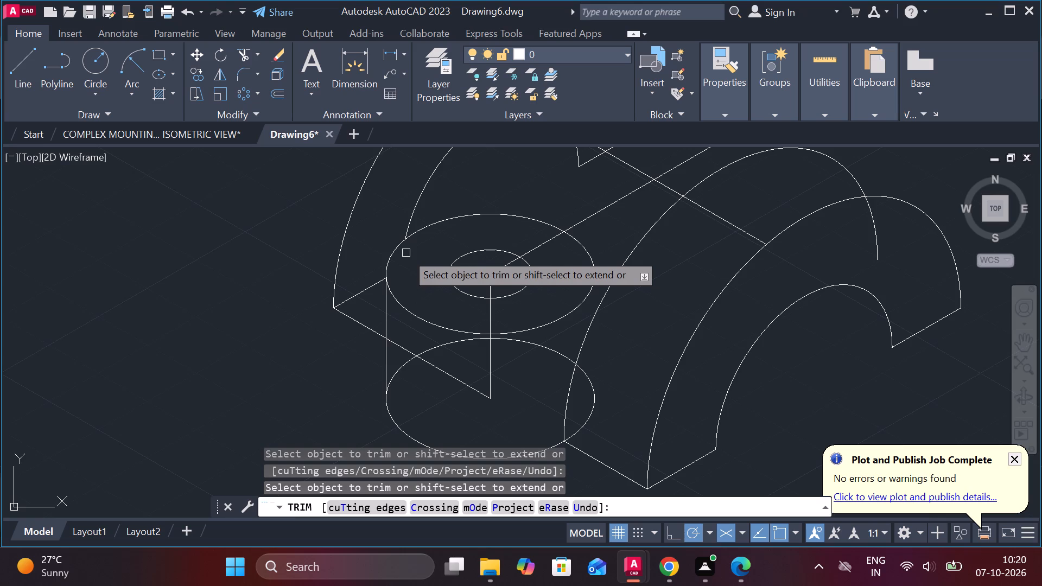
{"action": "middle_click_drag", "start_coordinate": [315, 289], "coordinate": [323, 372]}
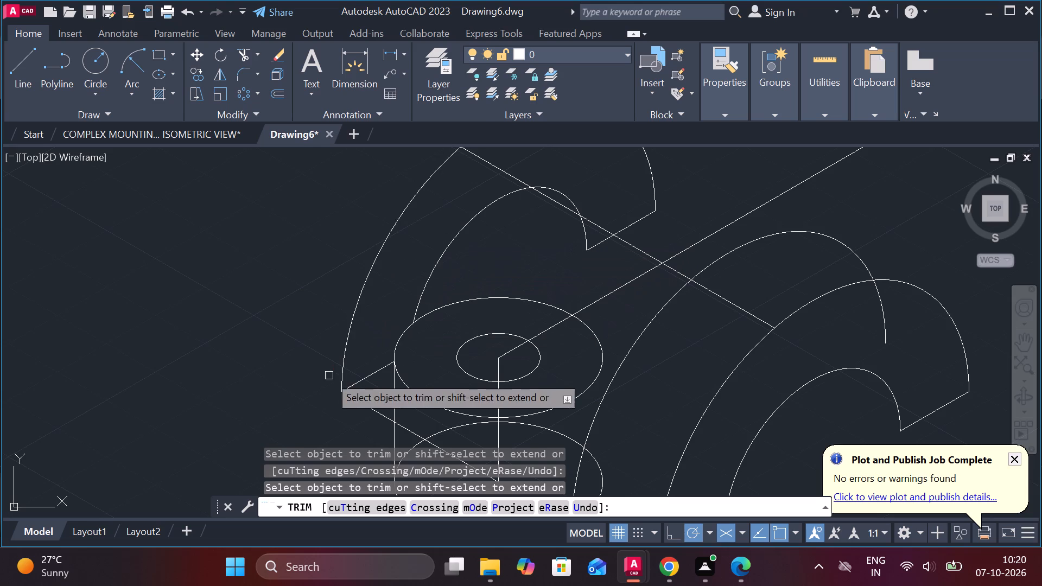
{"action": "scroll", "coordinate": [291, 434], "scroll_direction": "down", "scroll_amount": 1}
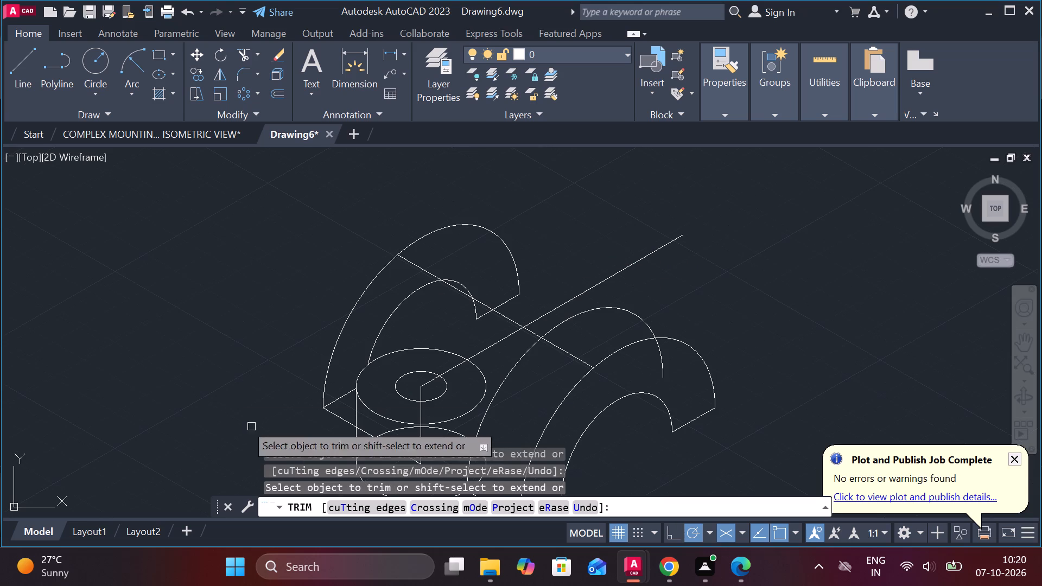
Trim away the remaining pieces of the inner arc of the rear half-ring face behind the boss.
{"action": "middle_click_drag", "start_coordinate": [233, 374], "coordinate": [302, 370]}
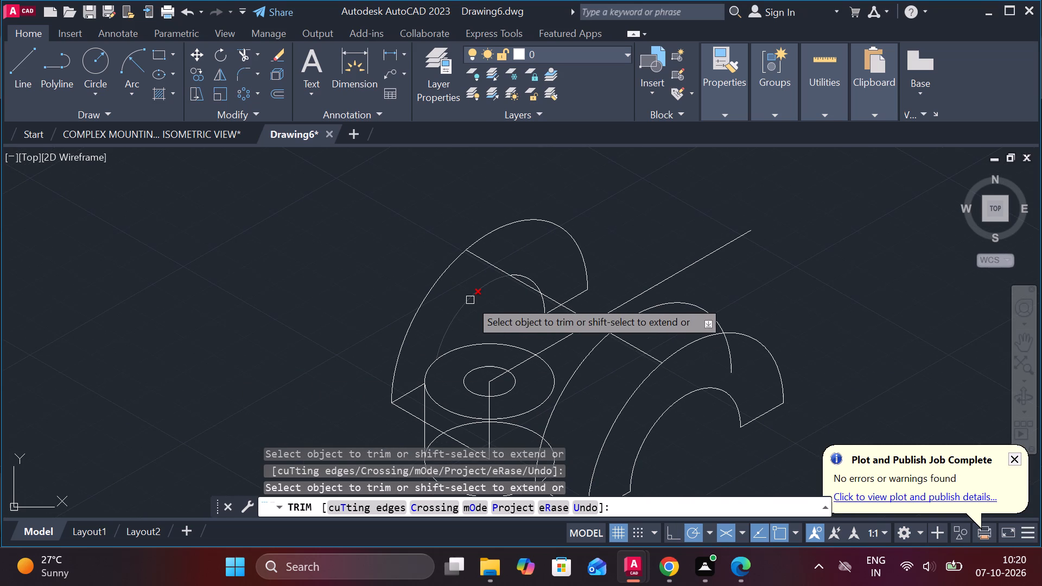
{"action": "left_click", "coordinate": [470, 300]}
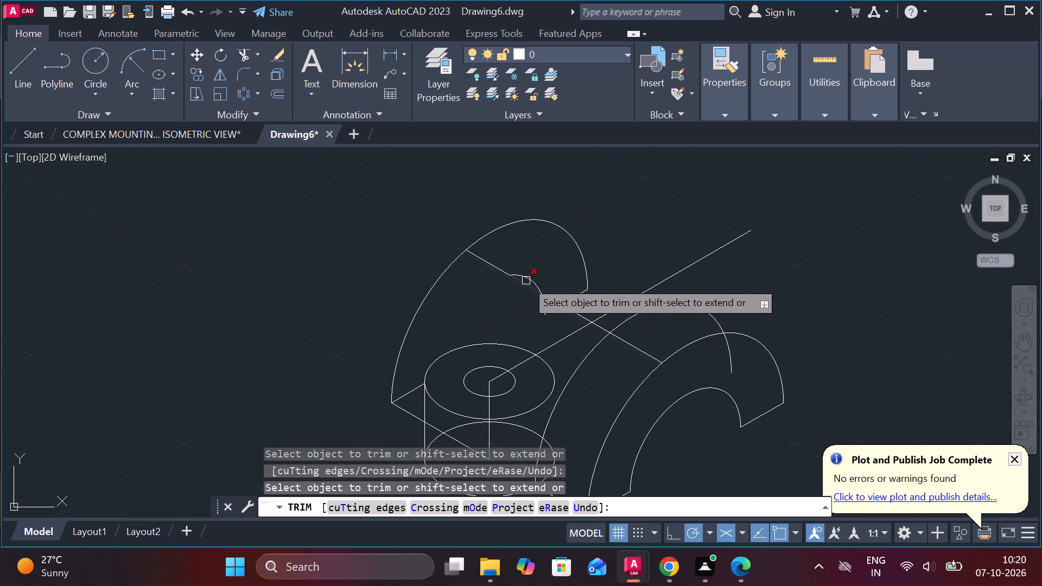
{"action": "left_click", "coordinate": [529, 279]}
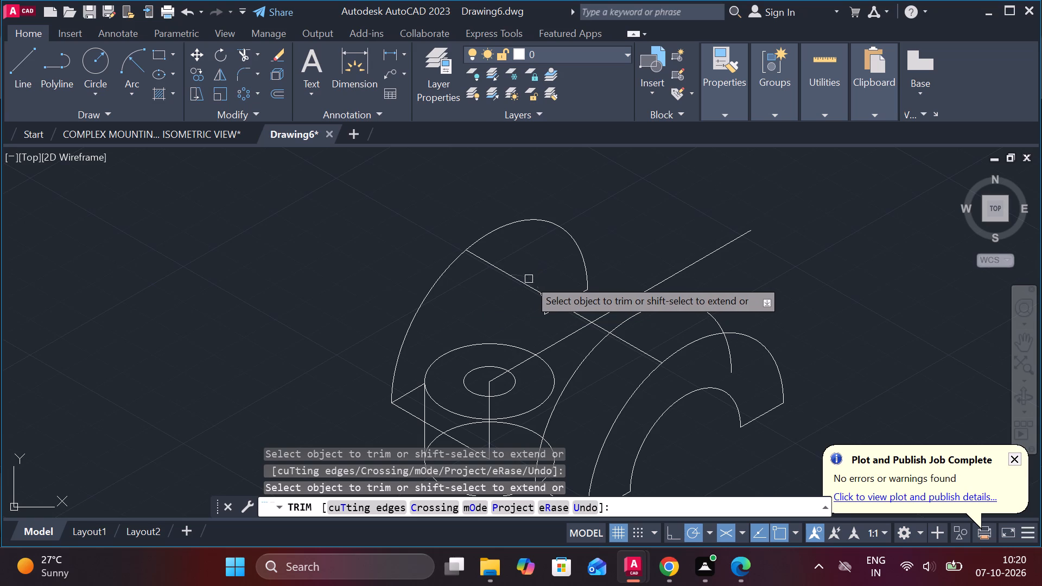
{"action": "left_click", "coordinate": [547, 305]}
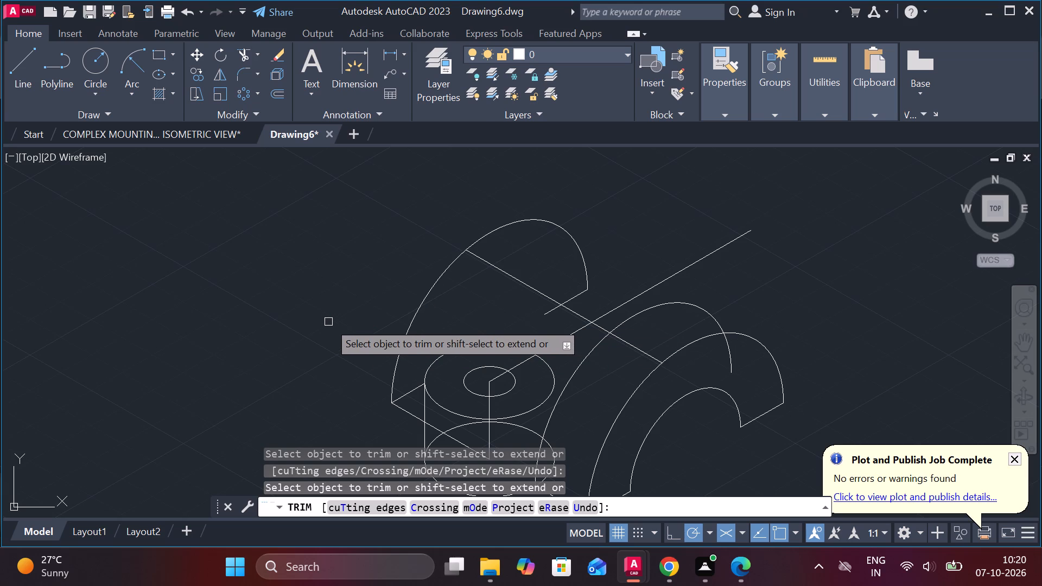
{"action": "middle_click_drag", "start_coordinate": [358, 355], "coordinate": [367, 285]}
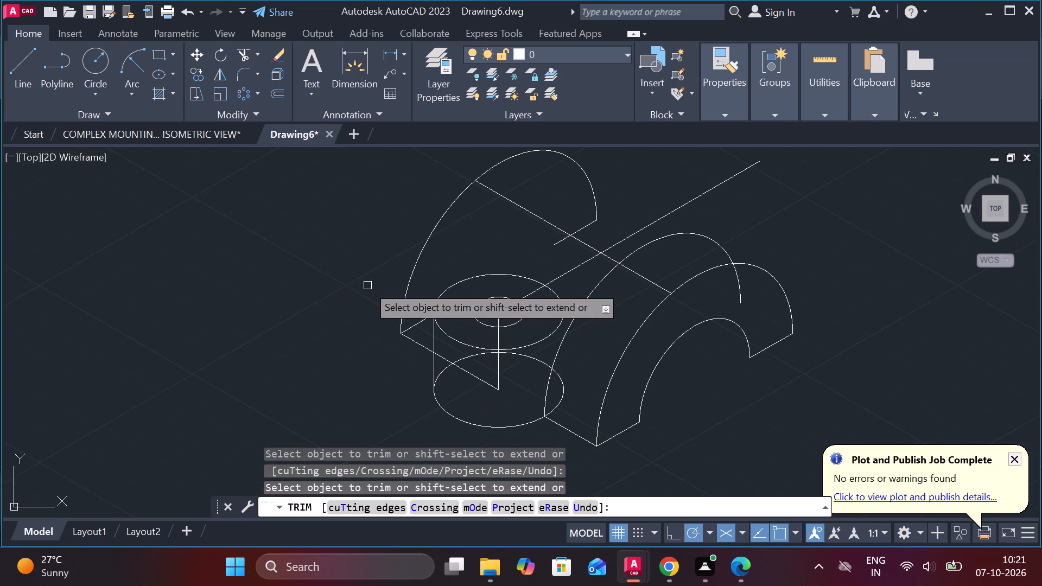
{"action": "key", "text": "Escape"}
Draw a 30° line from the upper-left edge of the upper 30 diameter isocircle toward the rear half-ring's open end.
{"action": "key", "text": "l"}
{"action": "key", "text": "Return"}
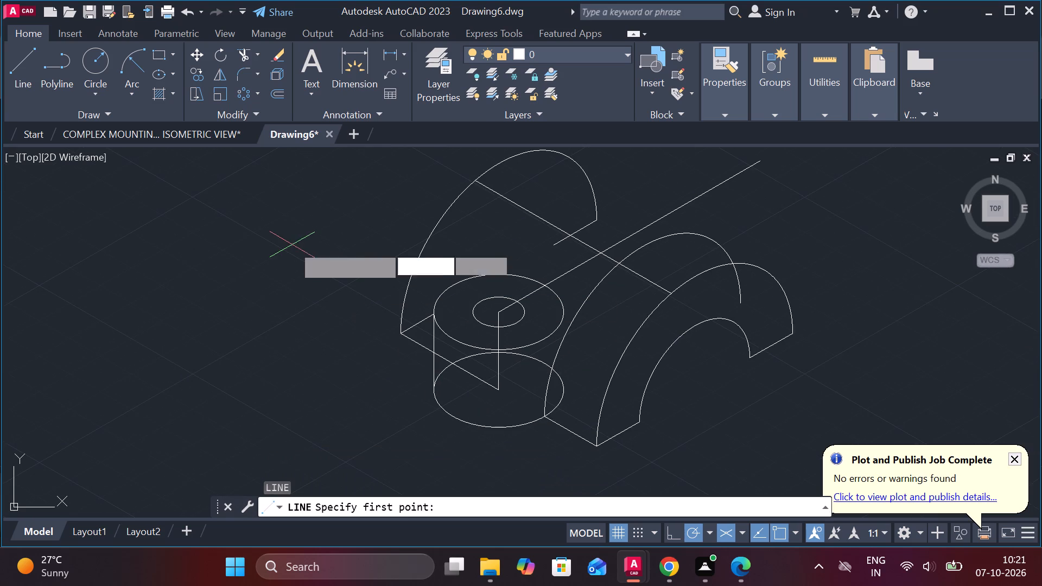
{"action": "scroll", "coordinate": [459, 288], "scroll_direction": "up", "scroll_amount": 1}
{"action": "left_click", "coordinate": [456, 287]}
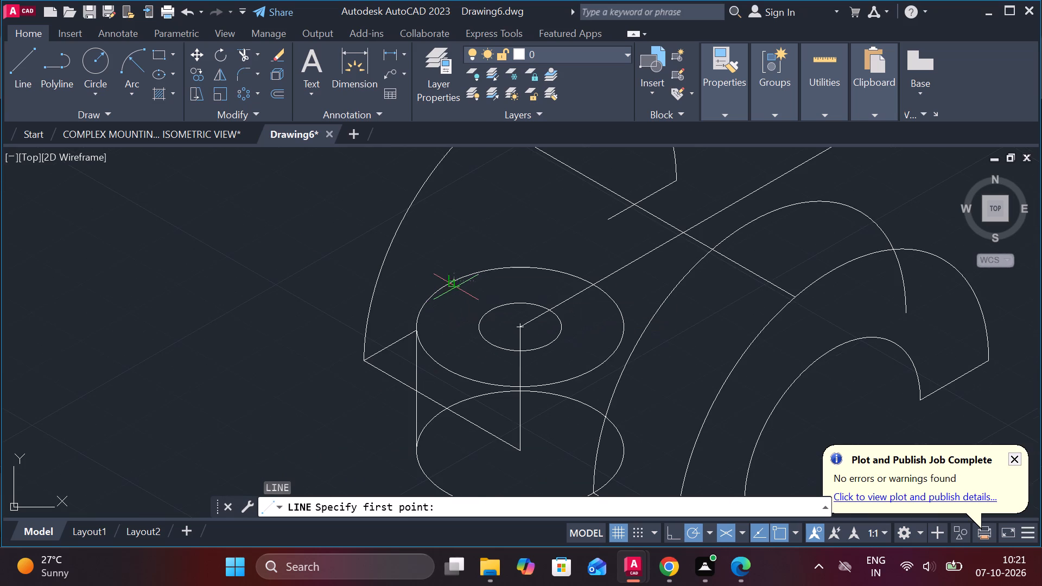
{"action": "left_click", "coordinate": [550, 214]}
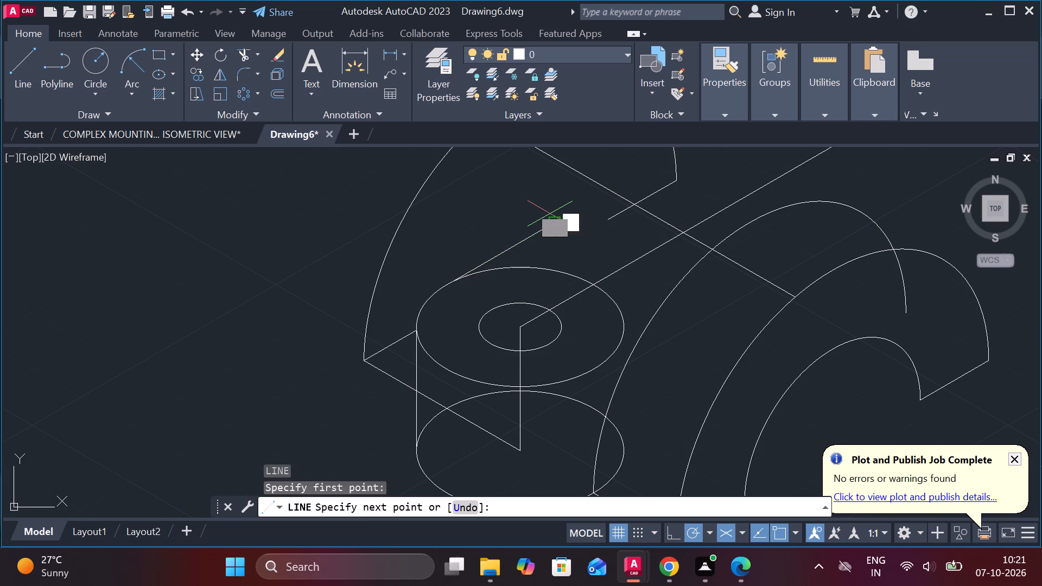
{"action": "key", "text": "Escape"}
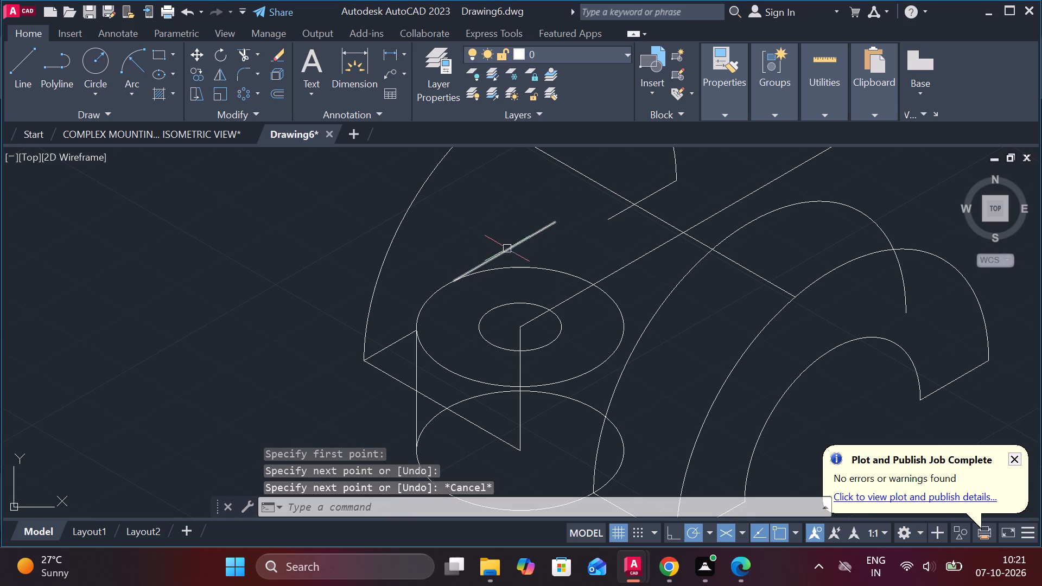
Undo the recent line and trim edits back to before the vertical line on the boss's left side was drawn.
{"action": "middle_click_drag", "start_coordinate": [460, 264], "coordinate": [469, 241]}
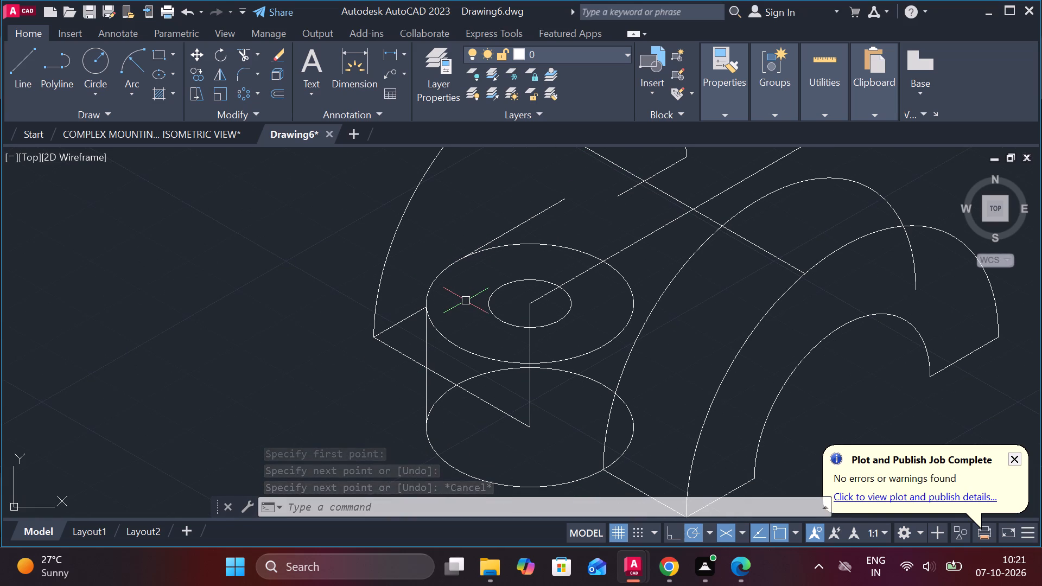
{"action": "middle_click_drag", "start_coordinate": [383, 361], "coordinate": [393, 344]}
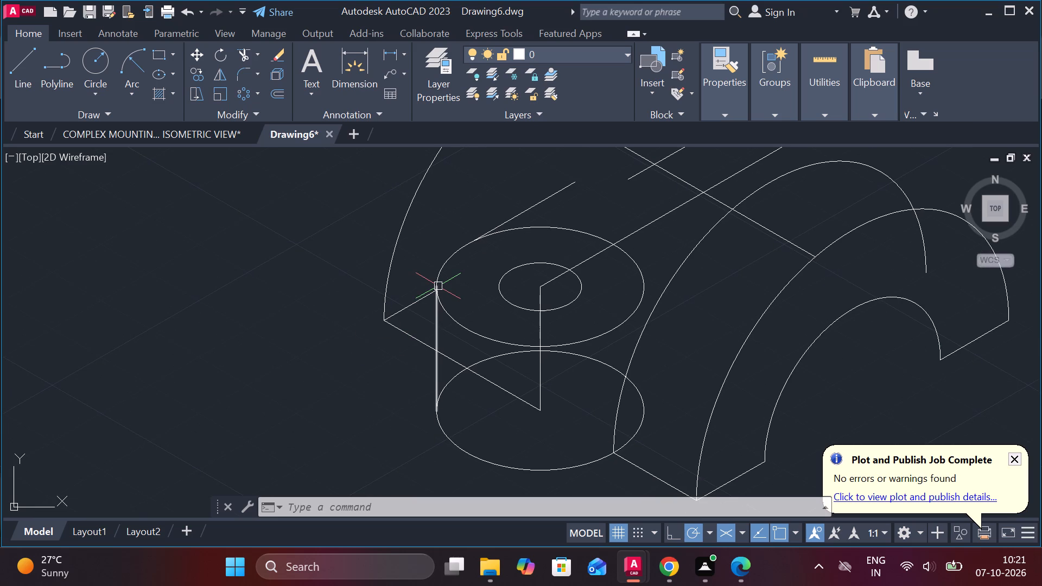
{"action": "scroll", "coordinate": [438, 286], "scroll_direction": "down", "scroll_amount": 1}
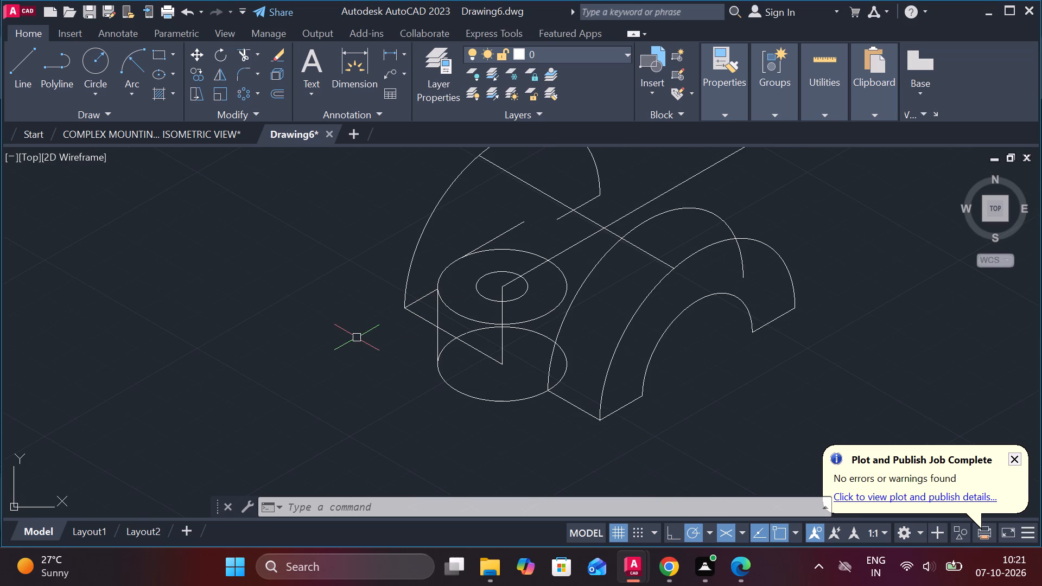
{"action": "scroll", "coordinate": [357, 337], "scroll_direction": "up", "scroll_amount": 1}
{"action": "key", "text": "ctrl+z"}
{"action": "key", "text": "ctrl+z"}
{"action": "key", "text": "ctrl+z"}
{"action": "key", "text": "ctrl+z"}
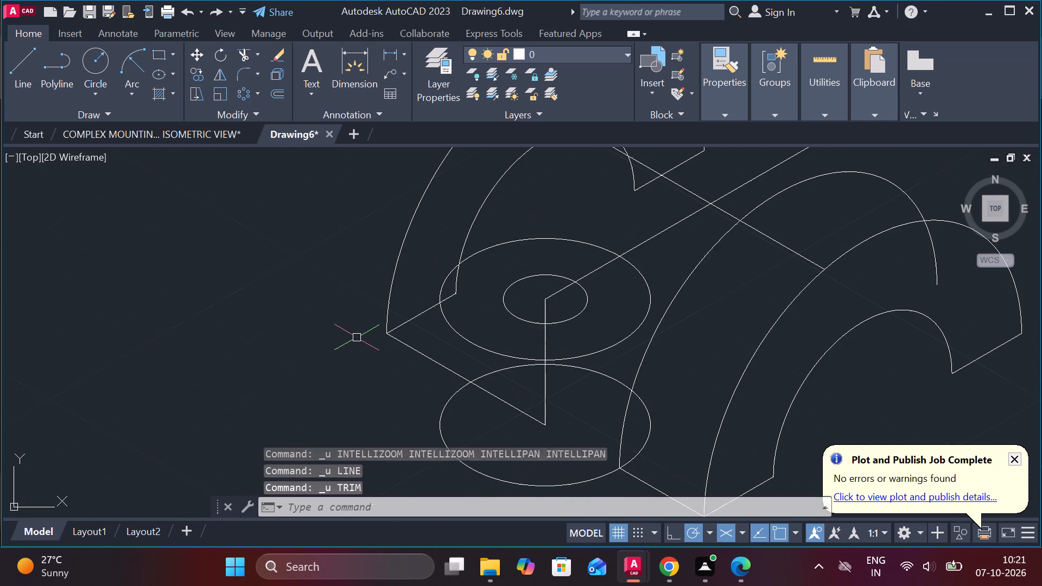
{"action": "key", "text": "ctrl+z"}
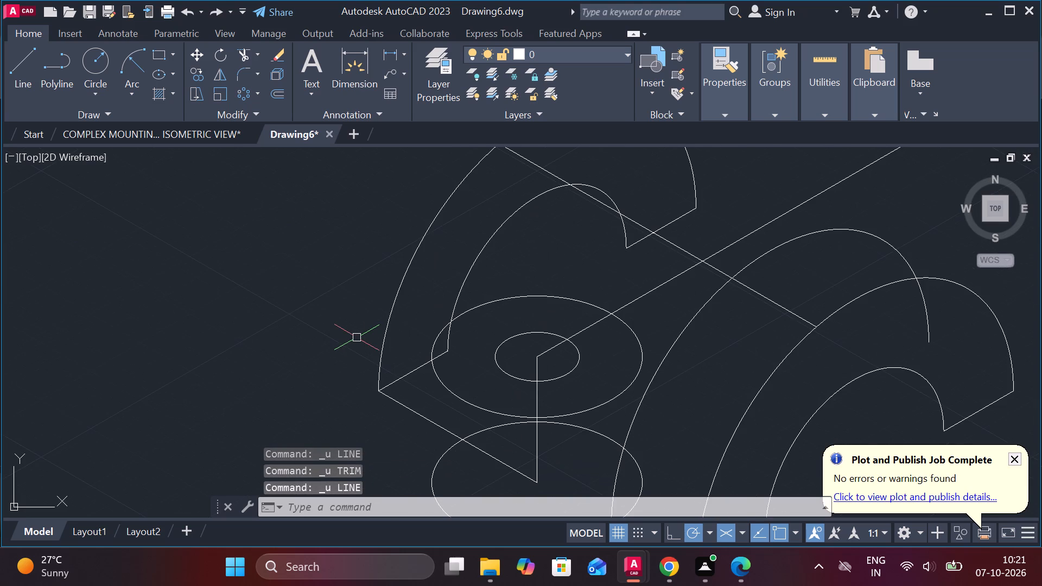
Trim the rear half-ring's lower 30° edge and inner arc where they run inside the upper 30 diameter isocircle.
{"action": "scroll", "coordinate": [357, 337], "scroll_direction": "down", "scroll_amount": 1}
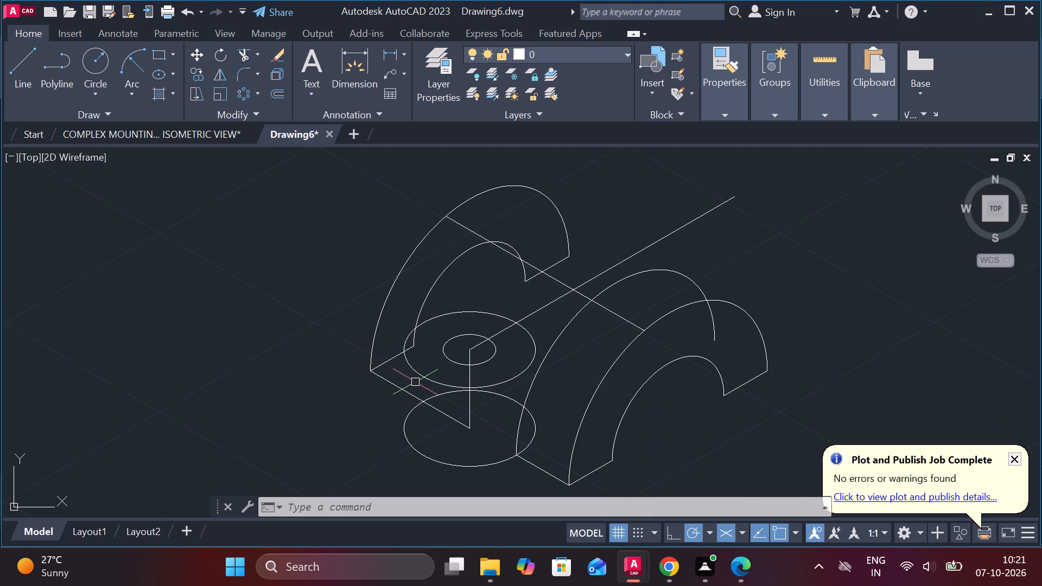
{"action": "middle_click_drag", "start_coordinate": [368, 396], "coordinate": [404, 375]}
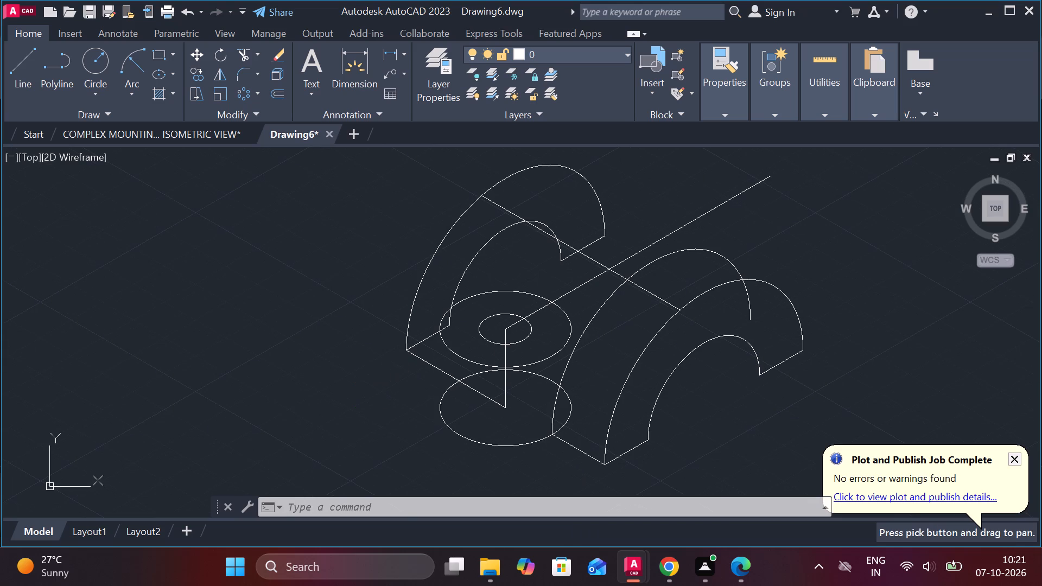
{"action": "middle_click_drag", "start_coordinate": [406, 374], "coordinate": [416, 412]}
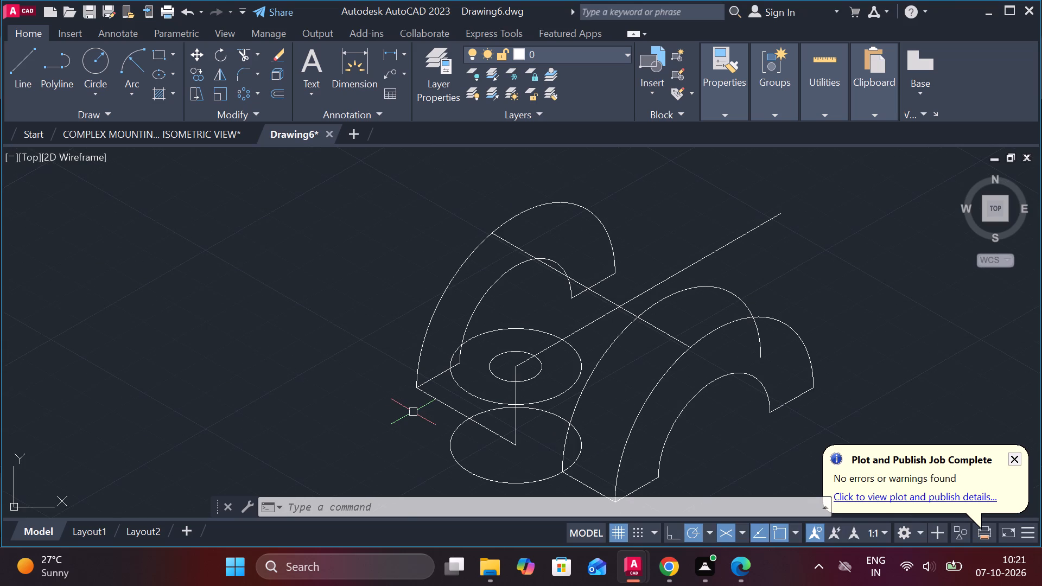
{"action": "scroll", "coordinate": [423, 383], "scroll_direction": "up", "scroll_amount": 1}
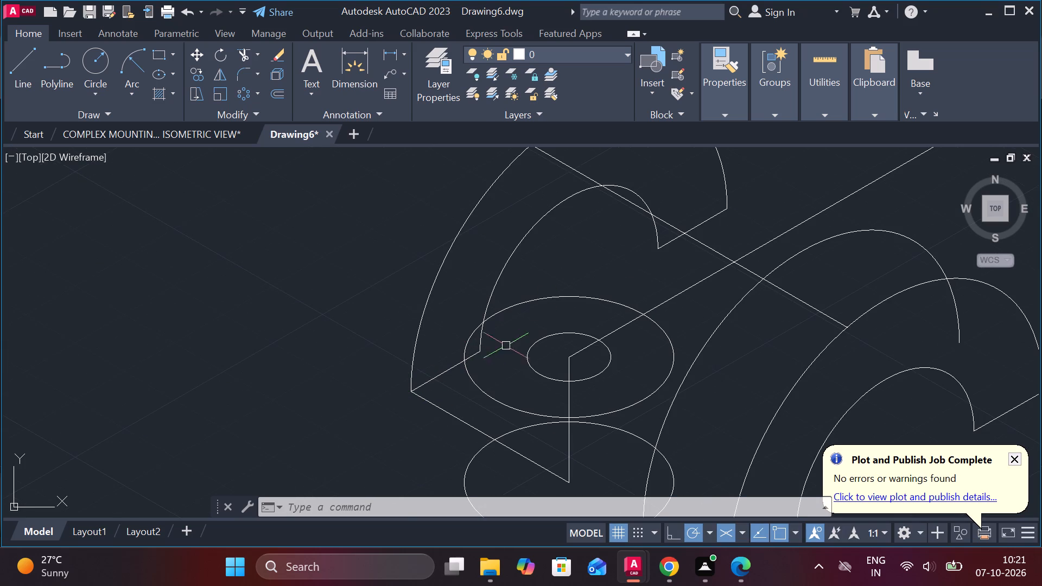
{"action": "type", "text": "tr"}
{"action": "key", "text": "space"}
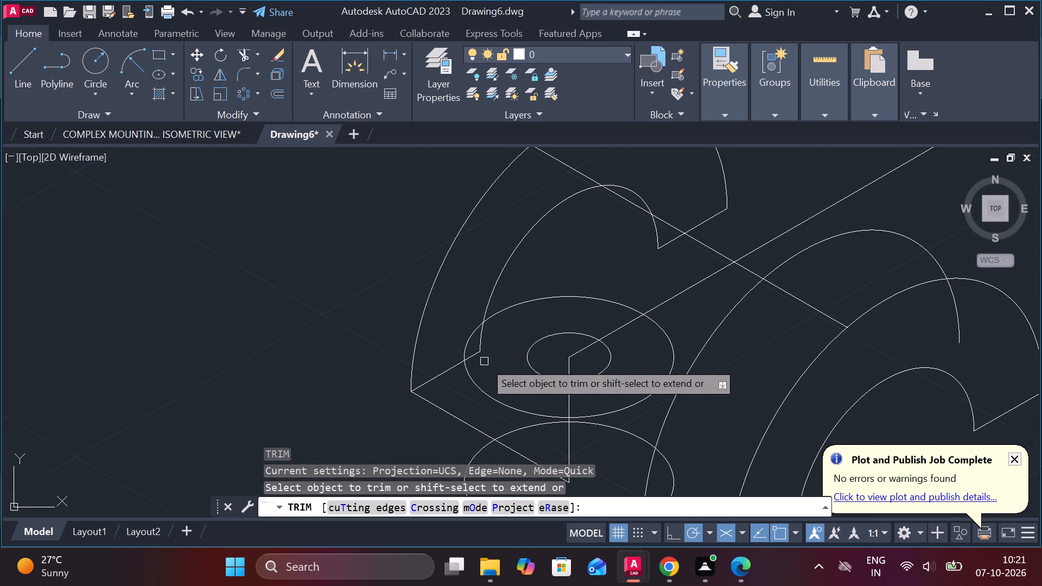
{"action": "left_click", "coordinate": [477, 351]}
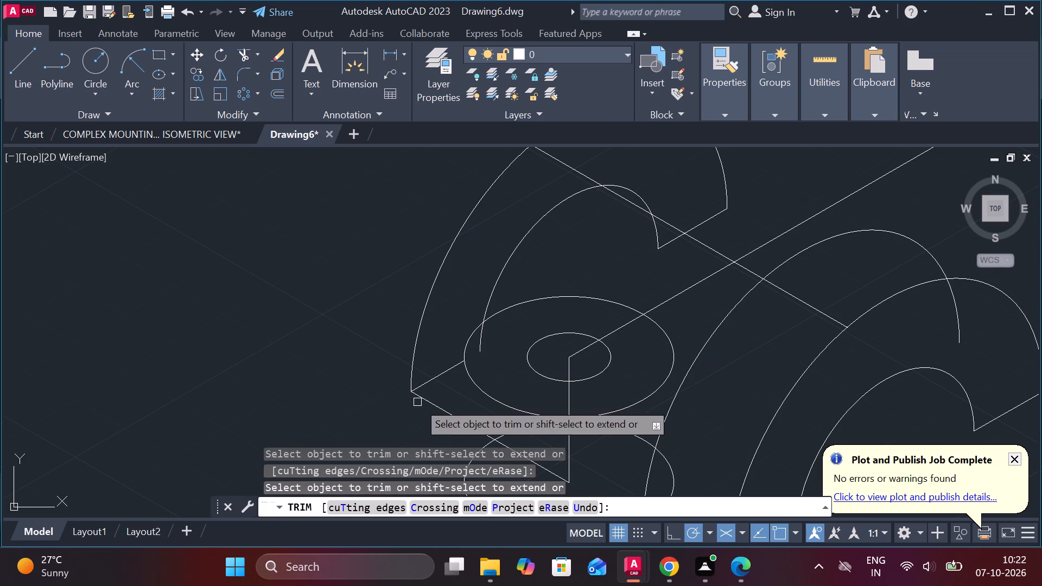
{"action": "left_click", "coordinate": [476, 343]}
Trim the portion of the lower 30 diameter isocircle that lies inside the body's copied outer arc.
{"action": "scroll", "coordinate": [476, 348], "scroll_direction": "down", "scroll_amount": 1}
{"action": "middle_click_drag", "start_coordinate": [378, 435], "coordinate": [392, 354]}
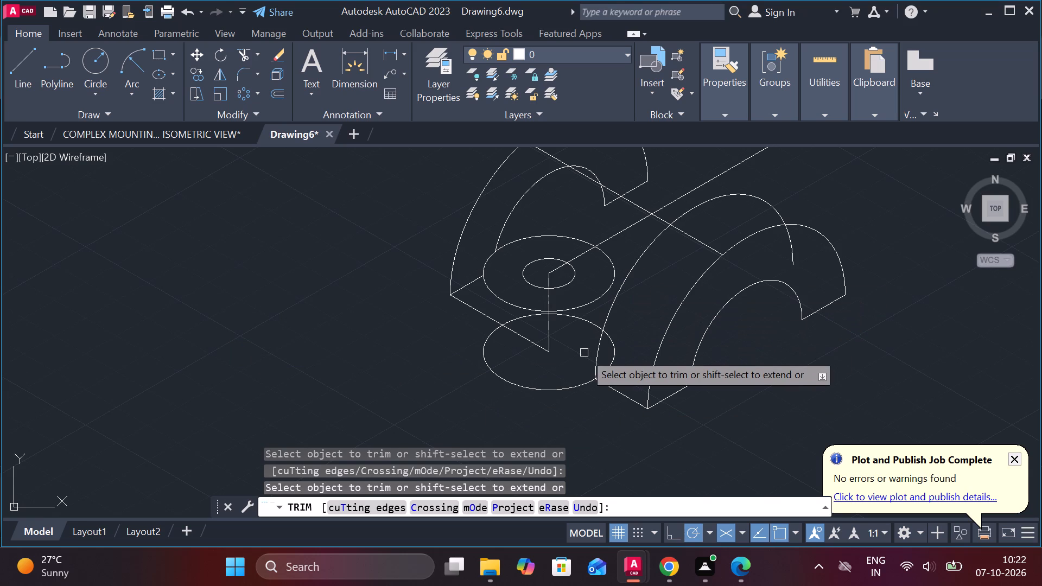
{"action": "left_click", "coordinate": [613, 354]}
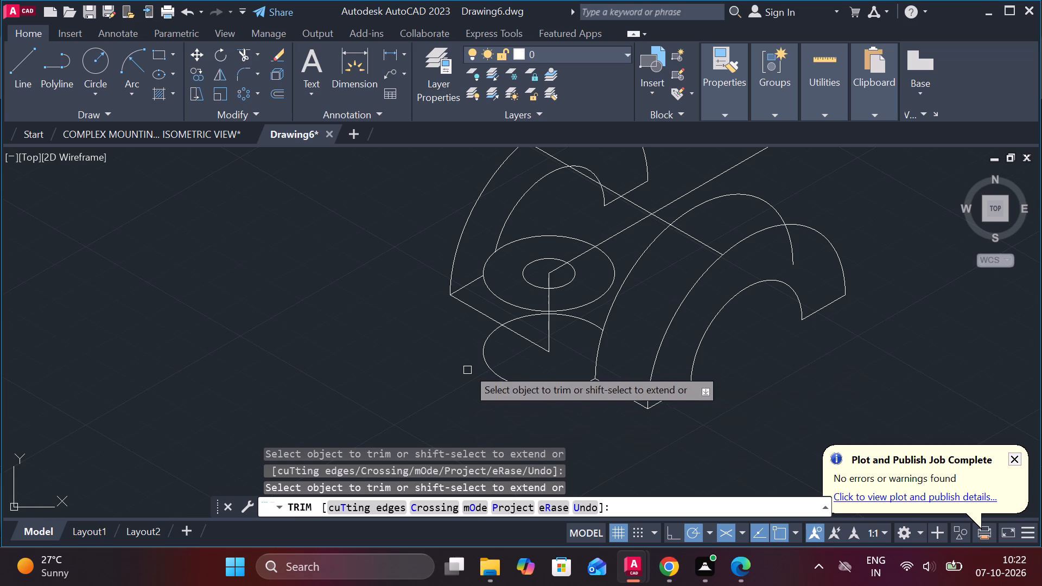
{"action": "middle_click_drag", "start_coordinate": [479, 371], "coordinate": [520, 409]}
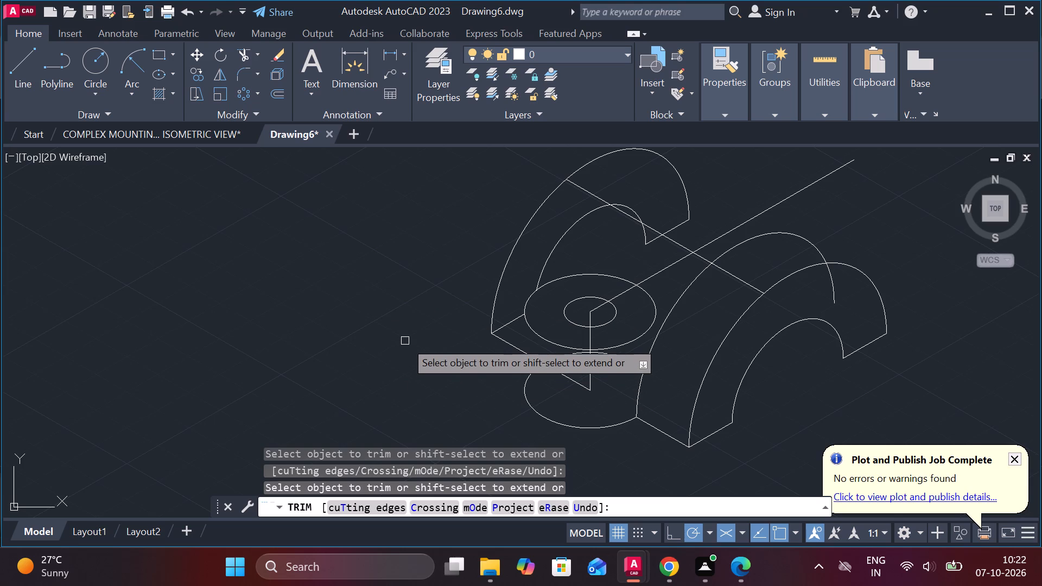
{"action": "scroll", "coordinate": [425, 329], "scroll_direction": "down", "scroll_amount": 1}
{"action": "middle_click_drag", "start_coordinate": [424, 334], "coordinate": [445, 356]}
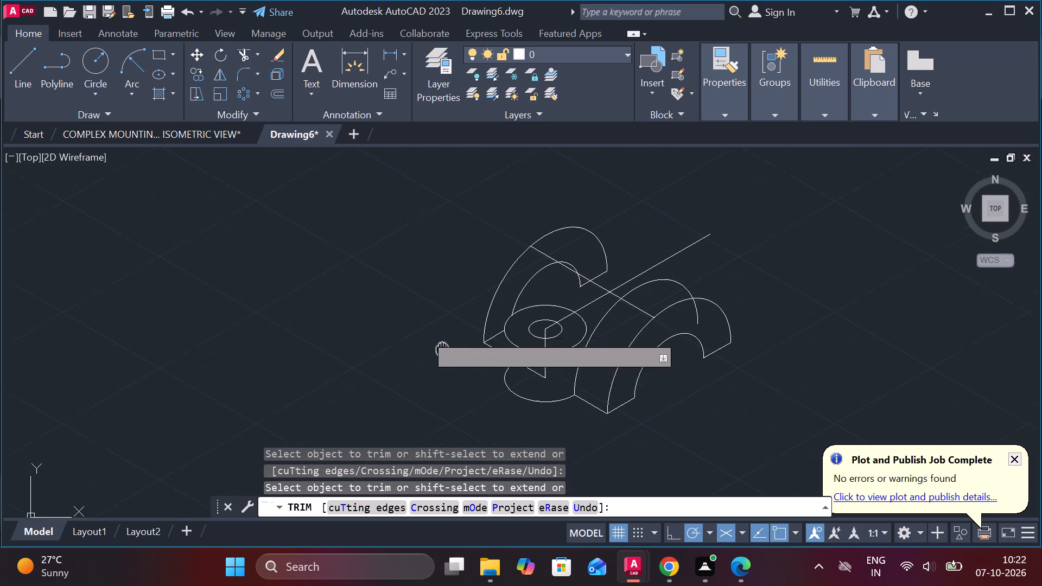
{"action": "middle_click_drag", "start_coordinate": [445, 356], "coordinate": [452, 371]}
{"action": "key", "text": "Escape"}
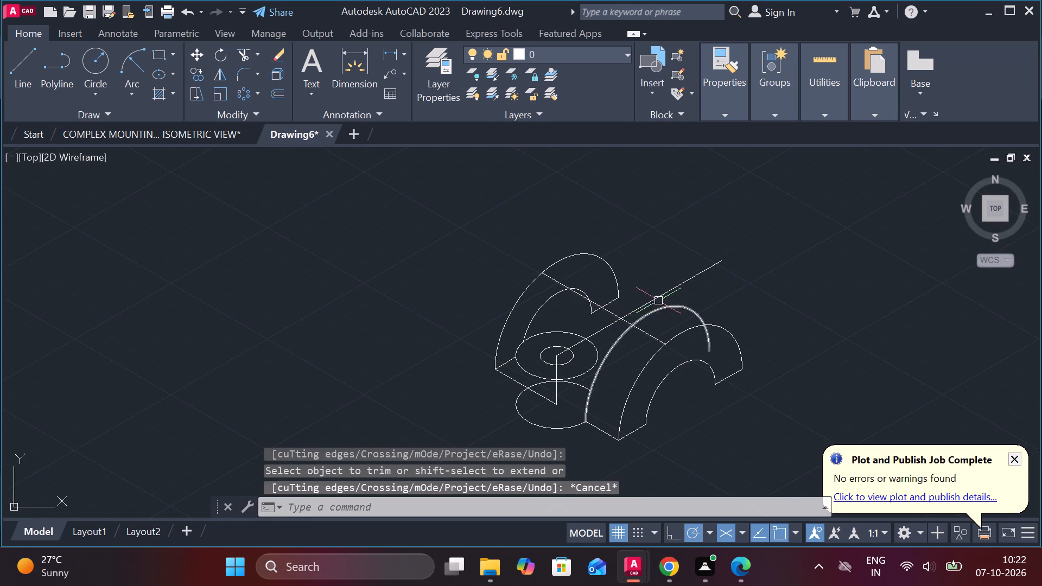
Erase the long 30° line running from the centre of the upper isocircles past the body.
{"action": "left_click", "coordinate": [658, 296]}
{"action": "key", "text": "e"}
{"action": "key", "text": "Return"}
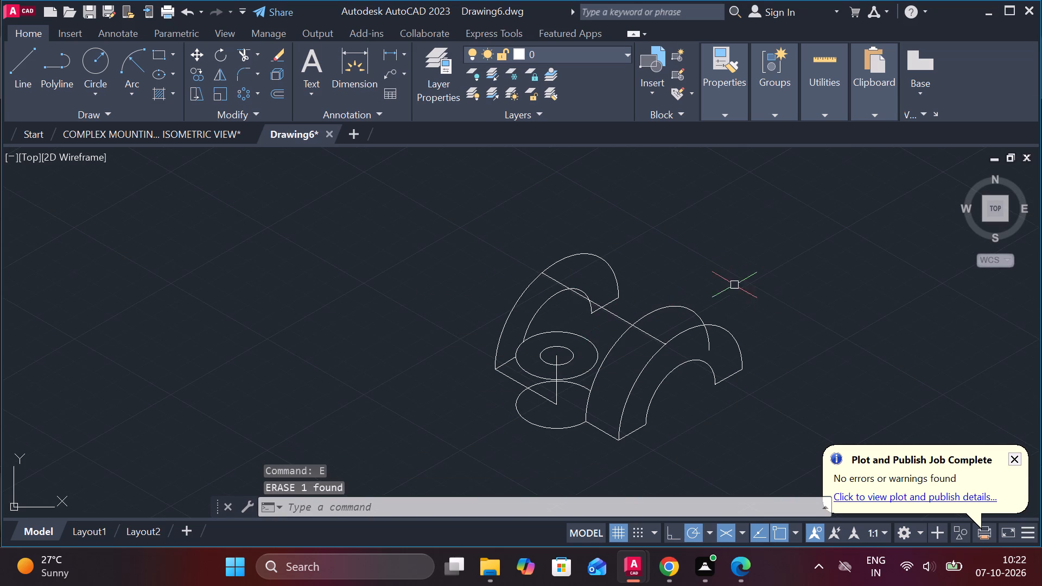
Erase the rear half-ring face: its inner arc, outer arc and both short 30° end edges.
{"action": "scroll", "coordinate": [561, 296], "scroll_direction": "up", "scroll_amount": 1}
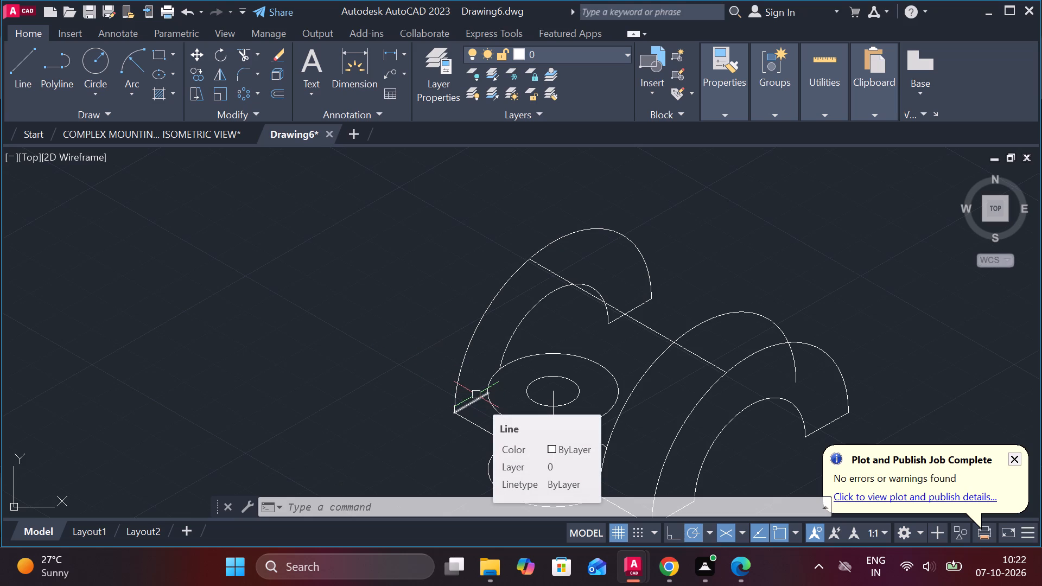
{"action": "middle_click_drag", "start_coordinate": [458, 353], "coordinate": [462, 294]}
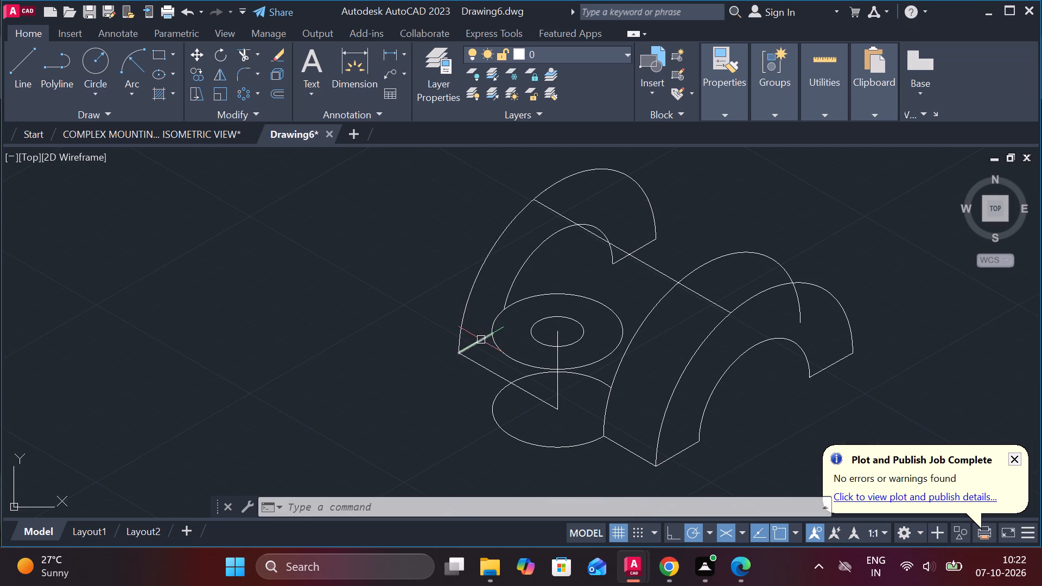
{"action": "left_click", "coordinate": [481, 340]}
{"action": "left_click", "coordinate": [519, 272]}
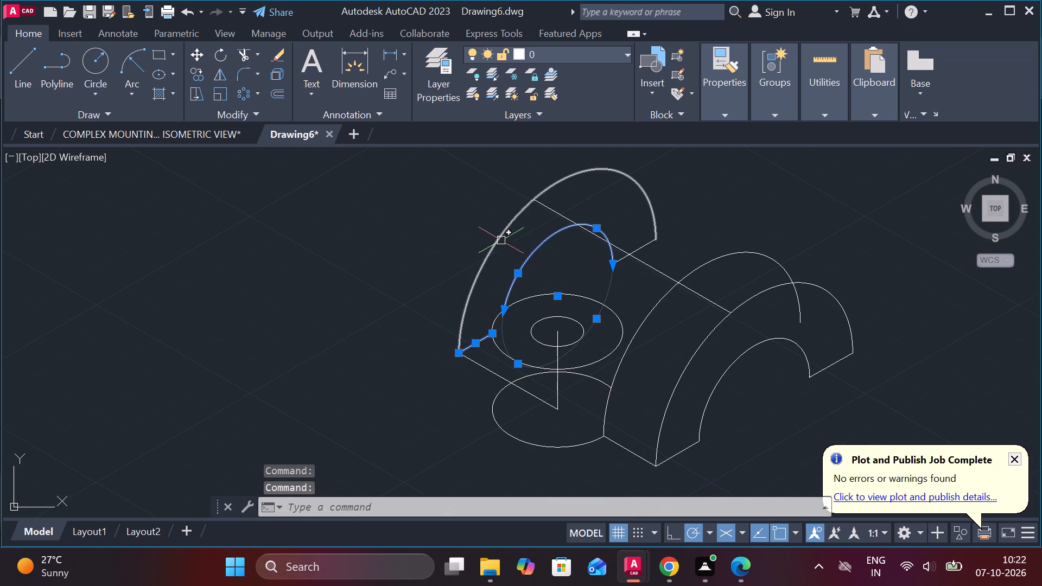
{"action": "left_click", "coordinate": [501, 240]}
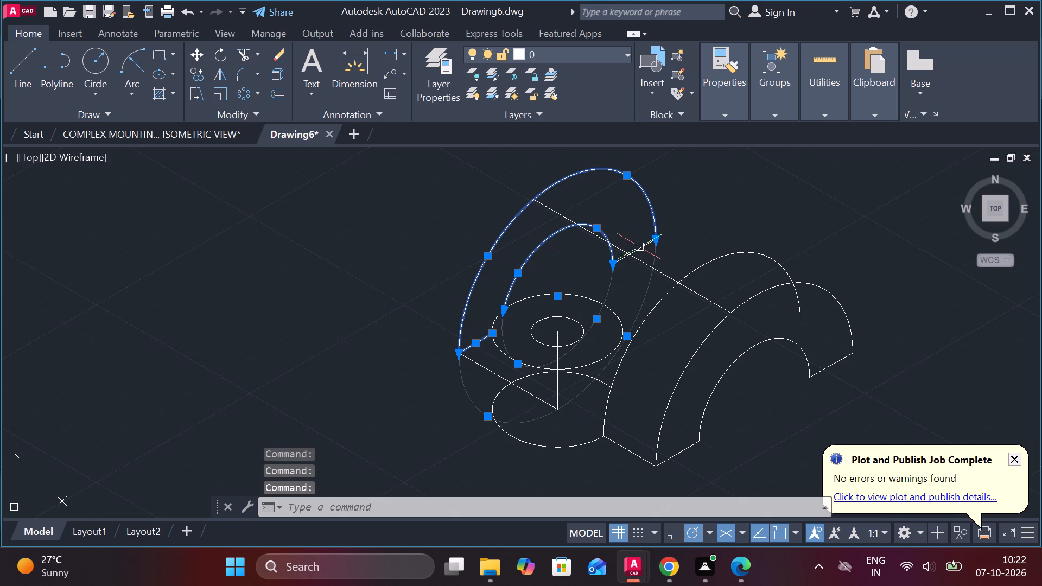
{"action": "left_click", "coordinate": [639, 247]}
{"action": "key", "text": "e"}
{"action": "key", "text": "Return"}
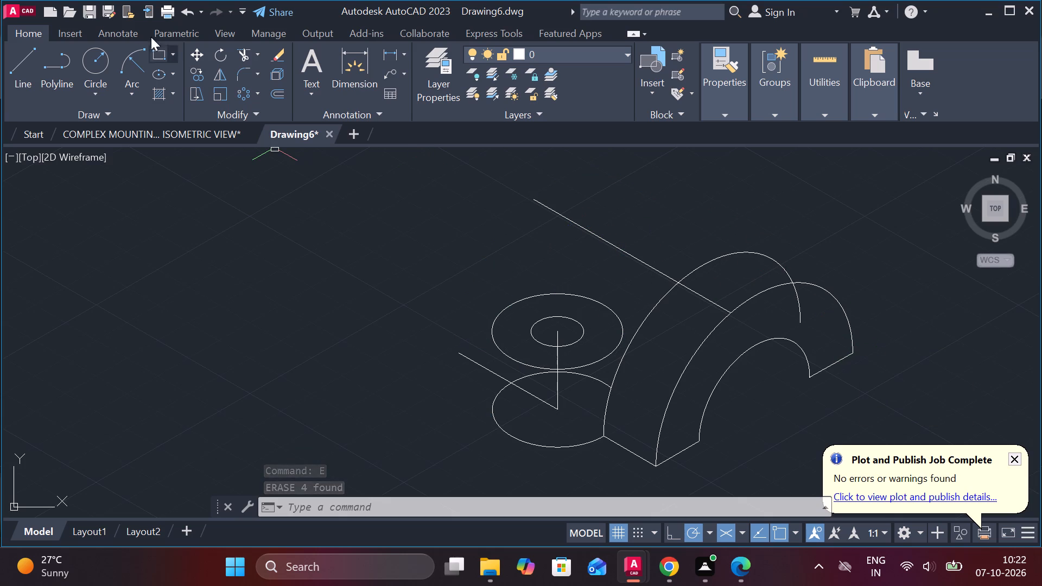
Draw a 330° line from near the top of the rear outer arc, touching the front outer arc and running past it.
{"action": "left_click", "coordinate": [26, 58]}
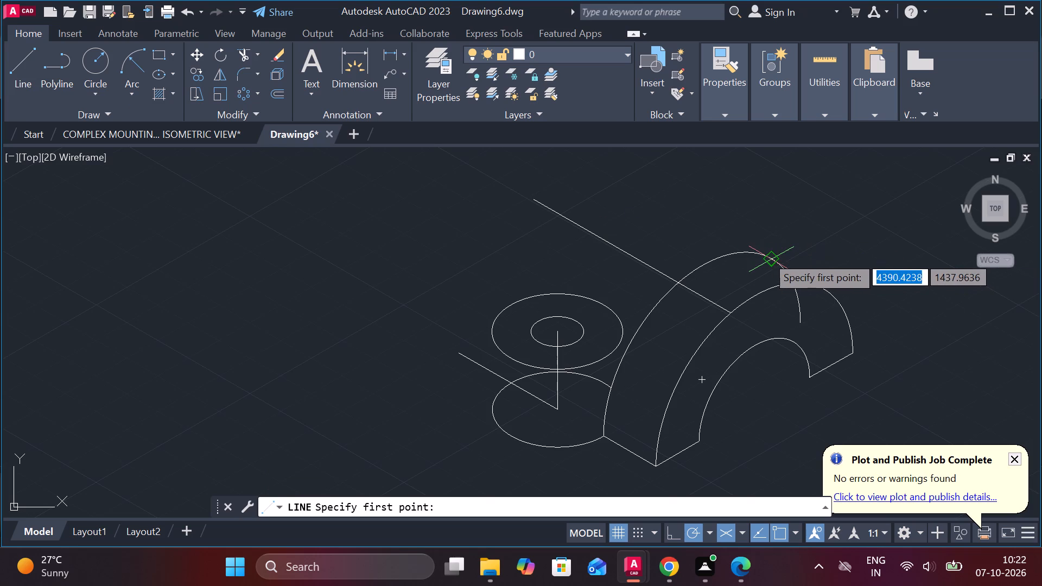
{"action": "left_click", "coordinate": [766, 256]}
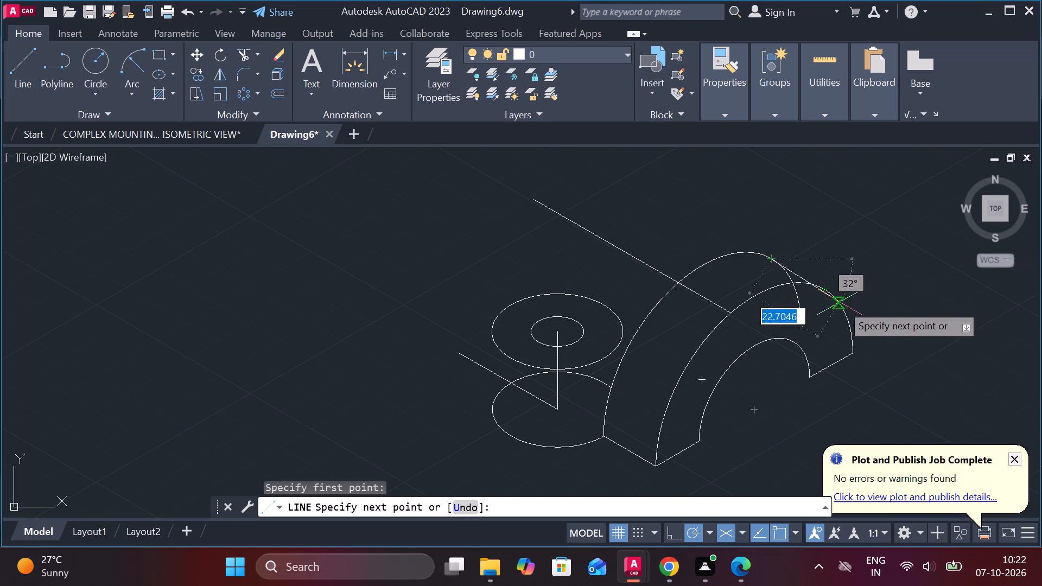
{"action": "left_click", "coordinate": [894, 337]}
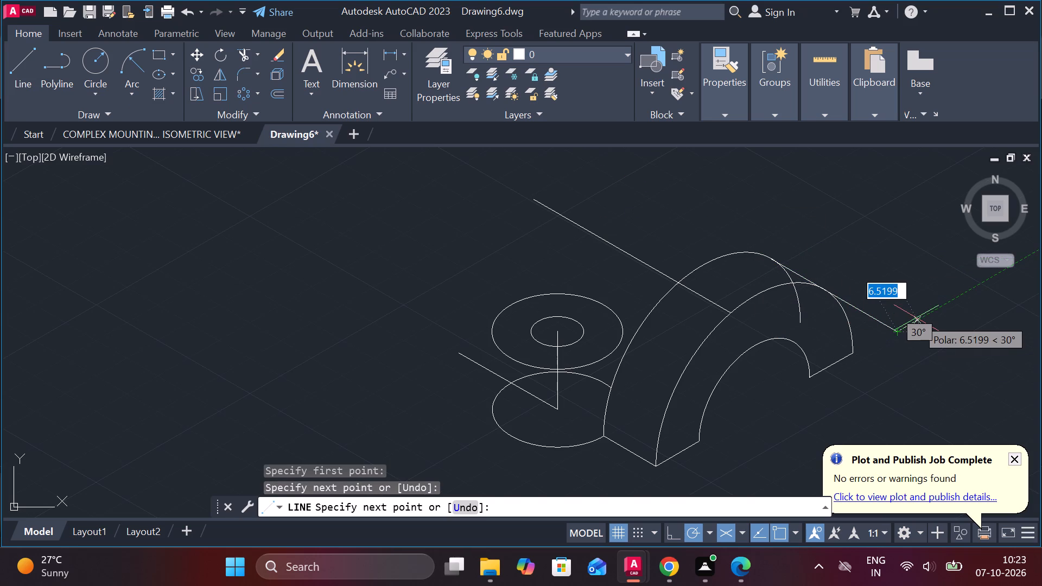
{"action": "key", "text": "Escape"}
Trim the tangent line beyond the front outer arc and the rear outer arc's hidden portion below the tangent line.
{"action": "type", "text": "tr"}
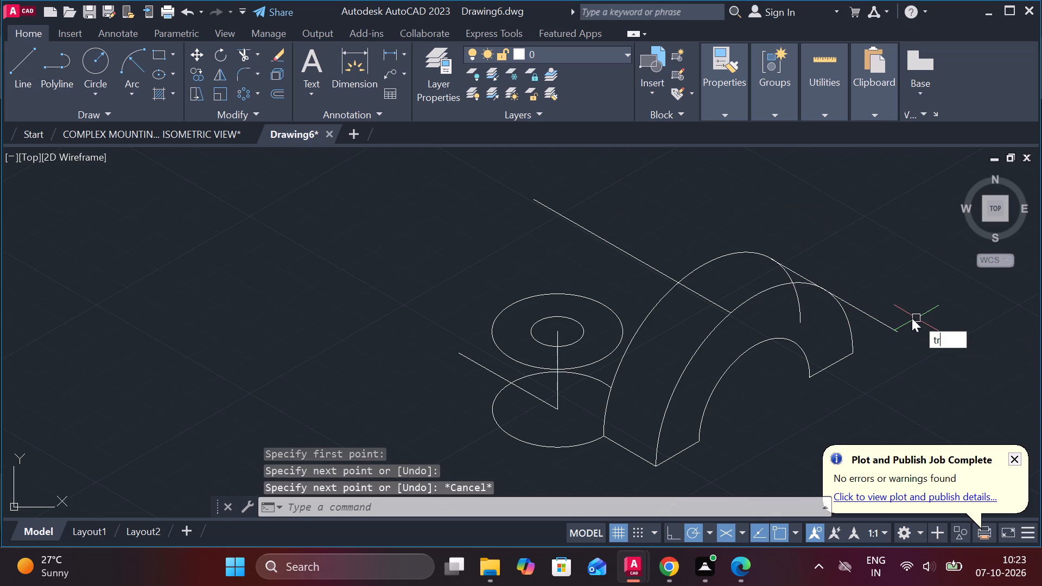
{"action": "key", "text": "space"}
{"action": "left_click", "coordinate": [893, 324]}
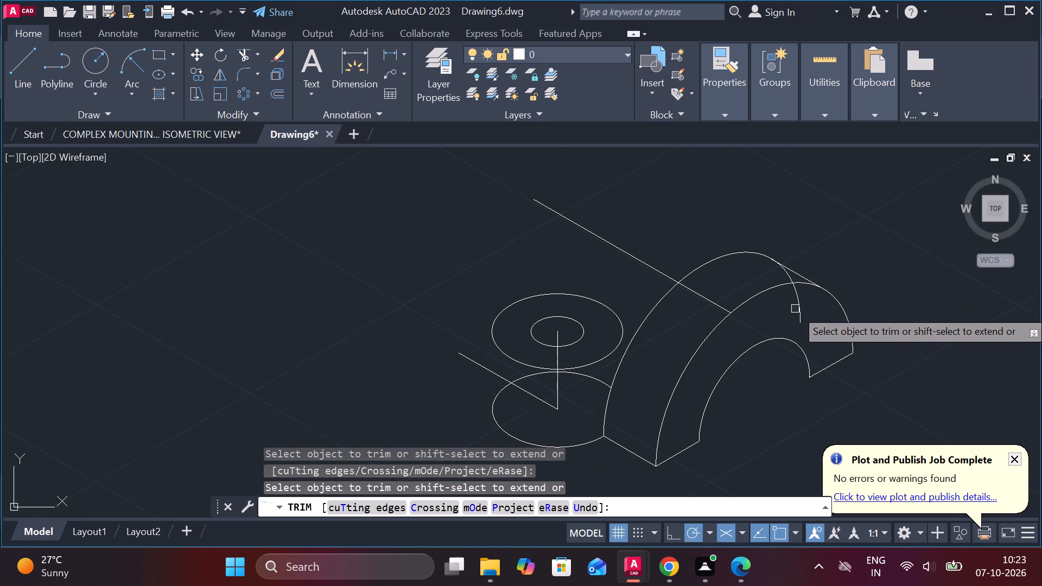
{"action": "left_click", "coordinate": [796, 313]}
{"action": "scroll", "coordinate": [780, 280], "scroll_direction": "up", "scroll_amount": 2}
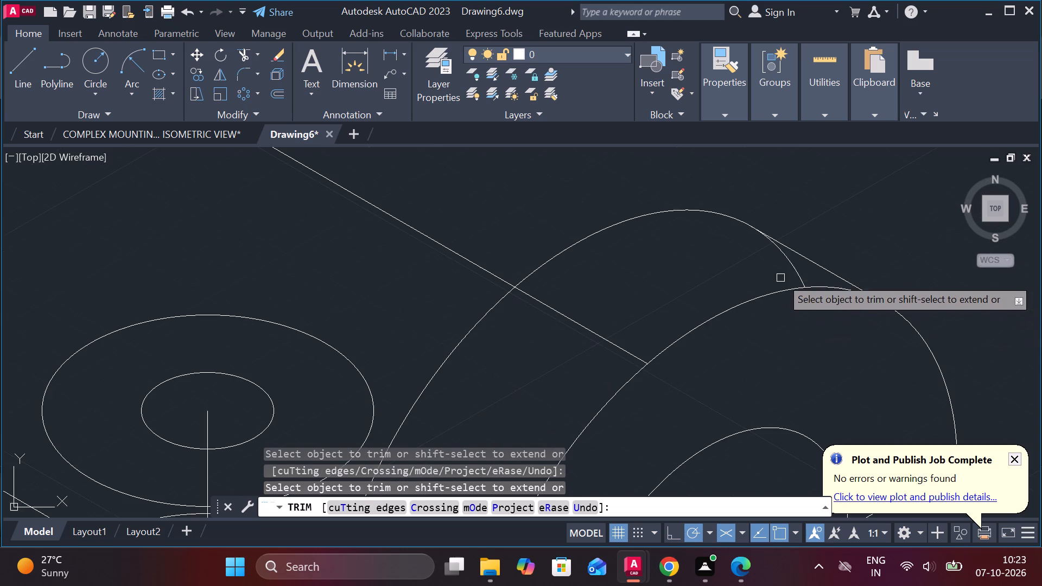
{"action": "left_click", "coordinate": [790, 267]}
{"action": "scroll", "coordinate": [821, 209], "scroll_direction": "down", "scroll_amount": 2}
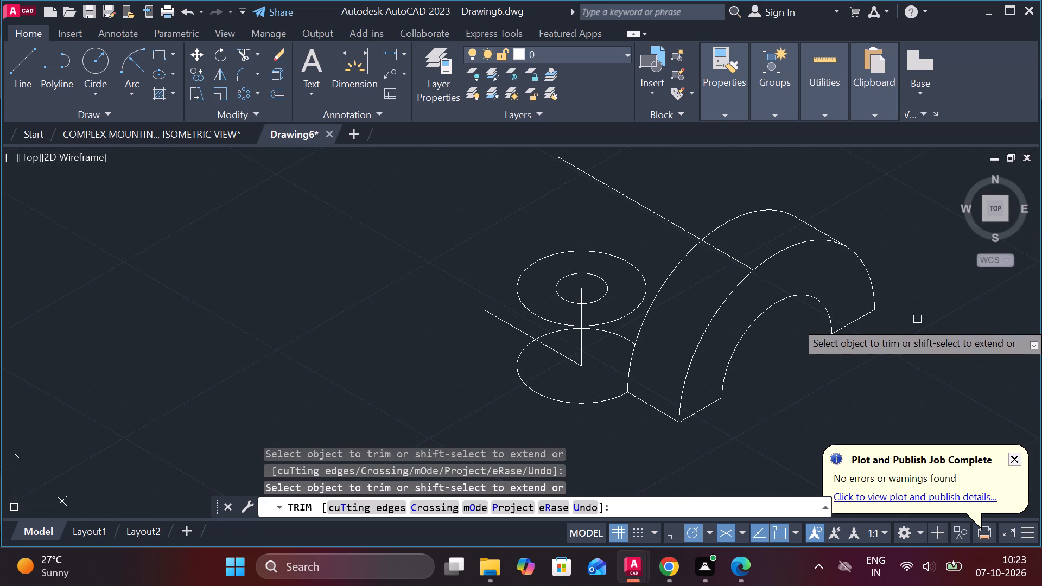
{"action": "scroll", "coordinate": [853, 394], "scroll_direction": "down", "scroll_amount": 1}
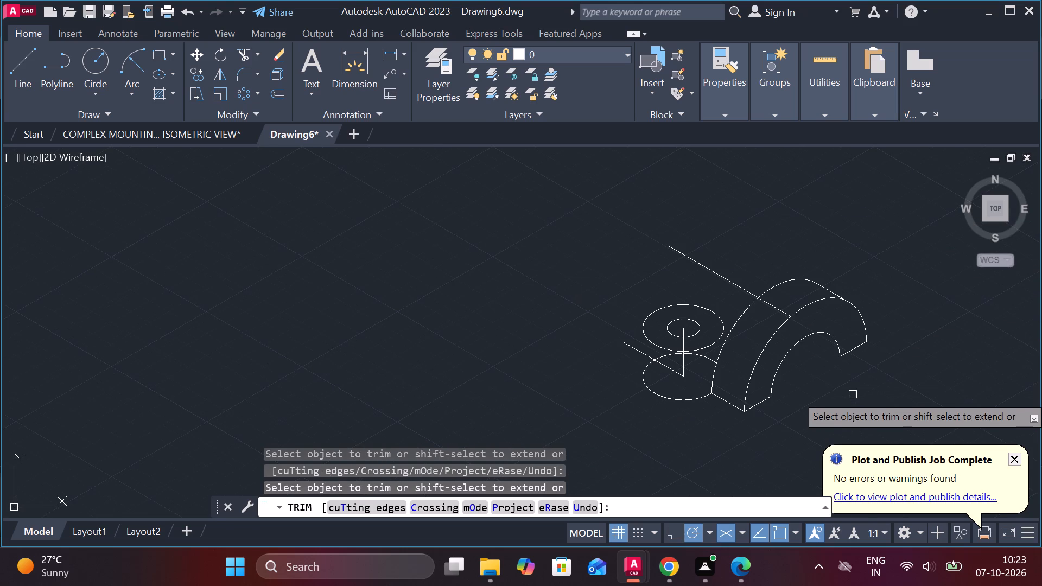
{"action": "key", "text": "Escape"}
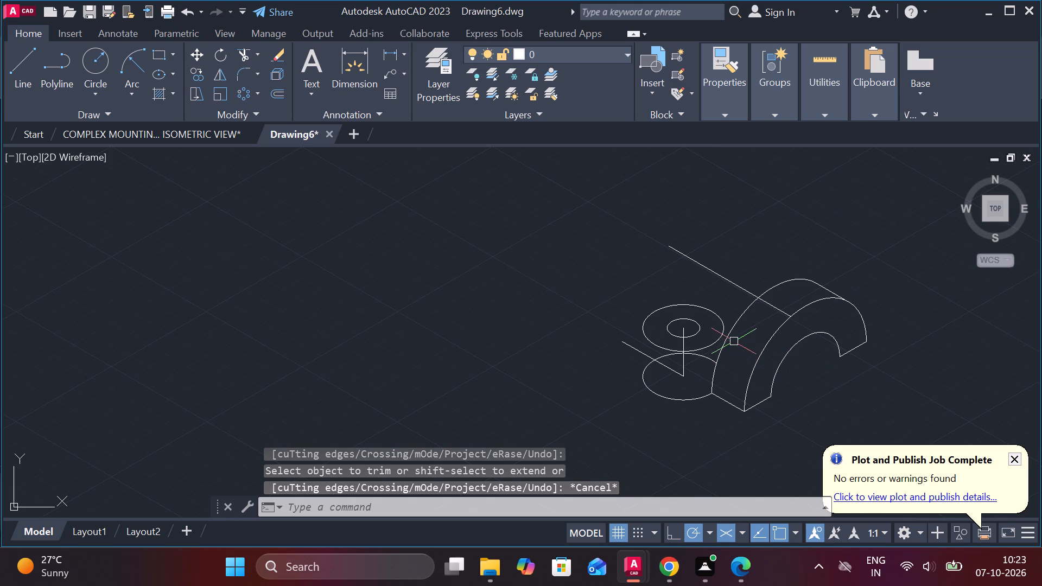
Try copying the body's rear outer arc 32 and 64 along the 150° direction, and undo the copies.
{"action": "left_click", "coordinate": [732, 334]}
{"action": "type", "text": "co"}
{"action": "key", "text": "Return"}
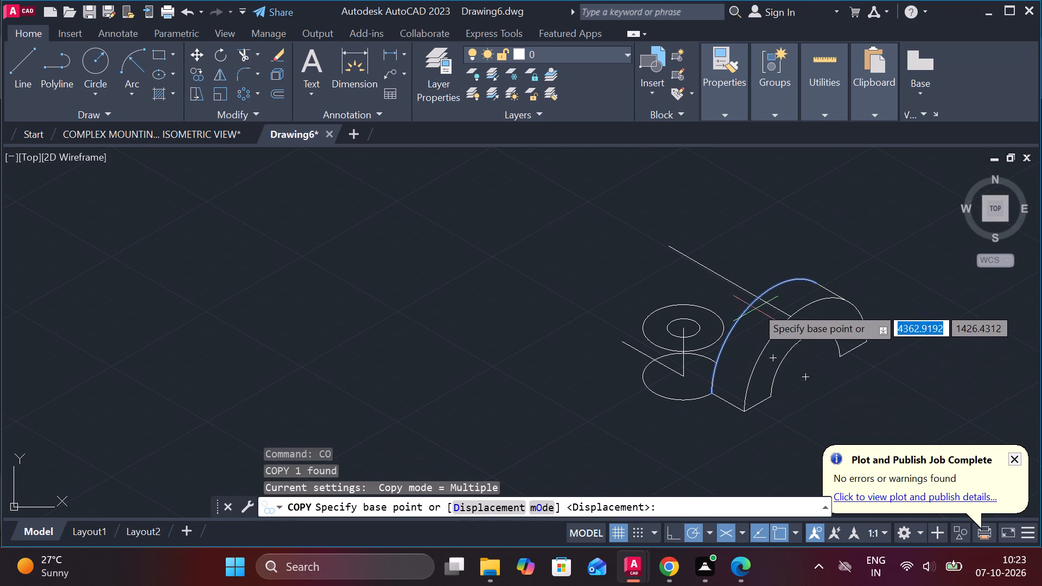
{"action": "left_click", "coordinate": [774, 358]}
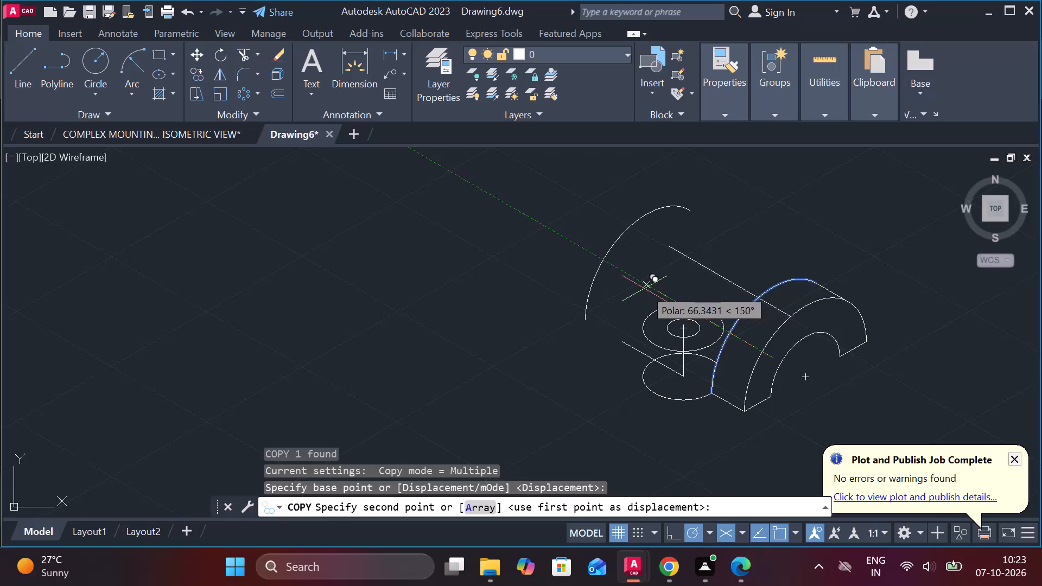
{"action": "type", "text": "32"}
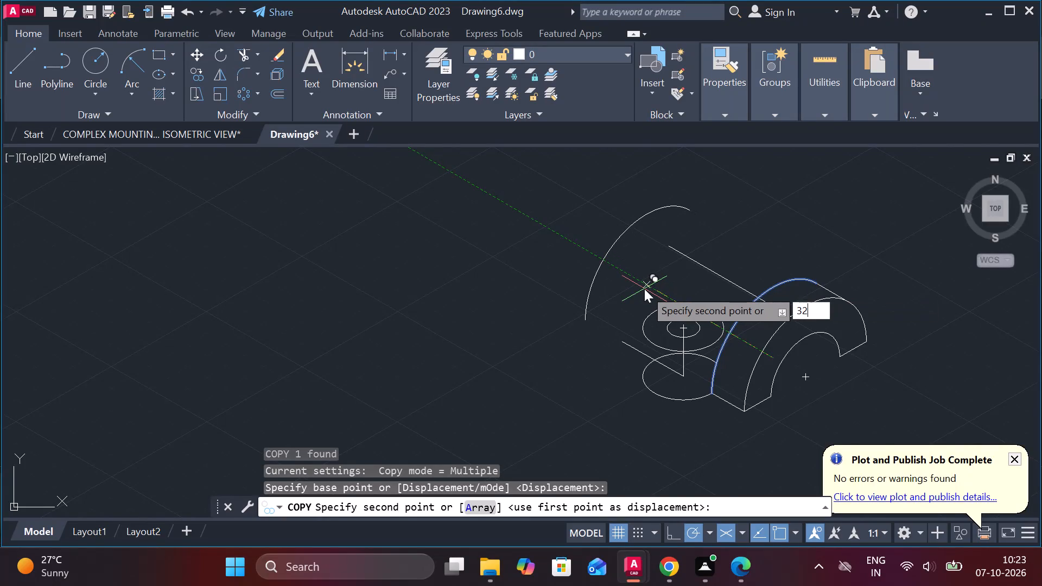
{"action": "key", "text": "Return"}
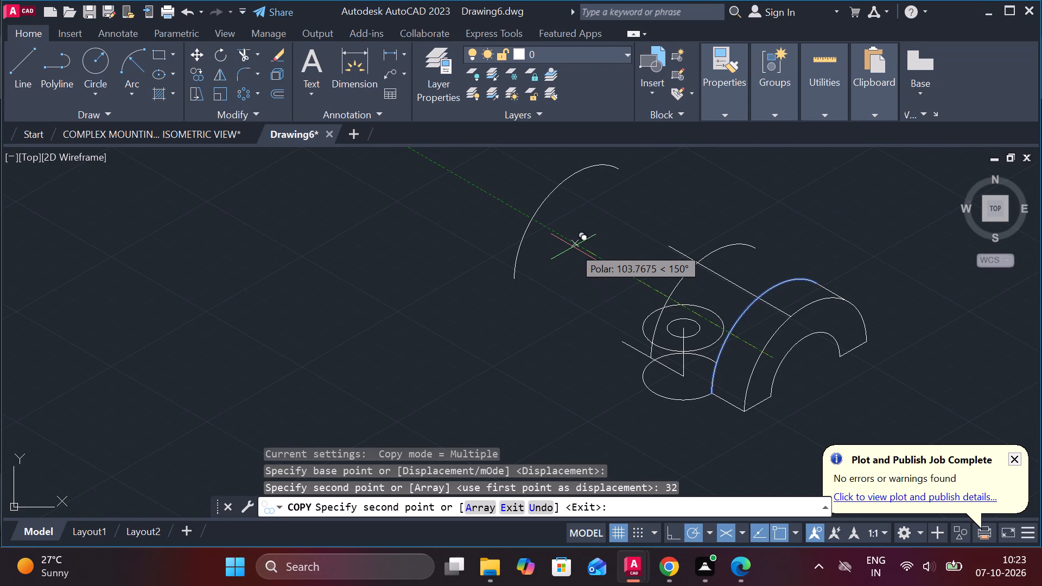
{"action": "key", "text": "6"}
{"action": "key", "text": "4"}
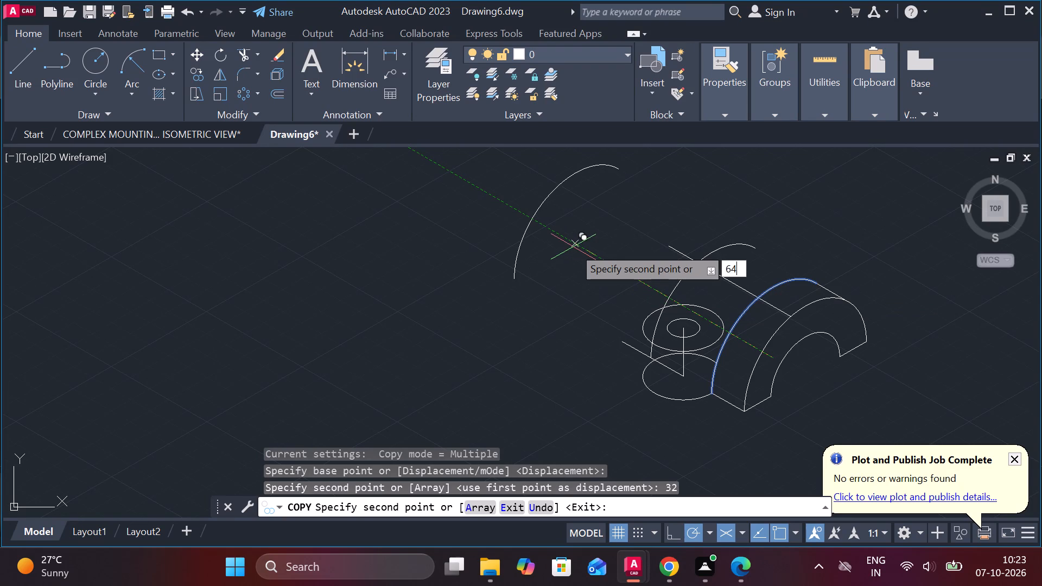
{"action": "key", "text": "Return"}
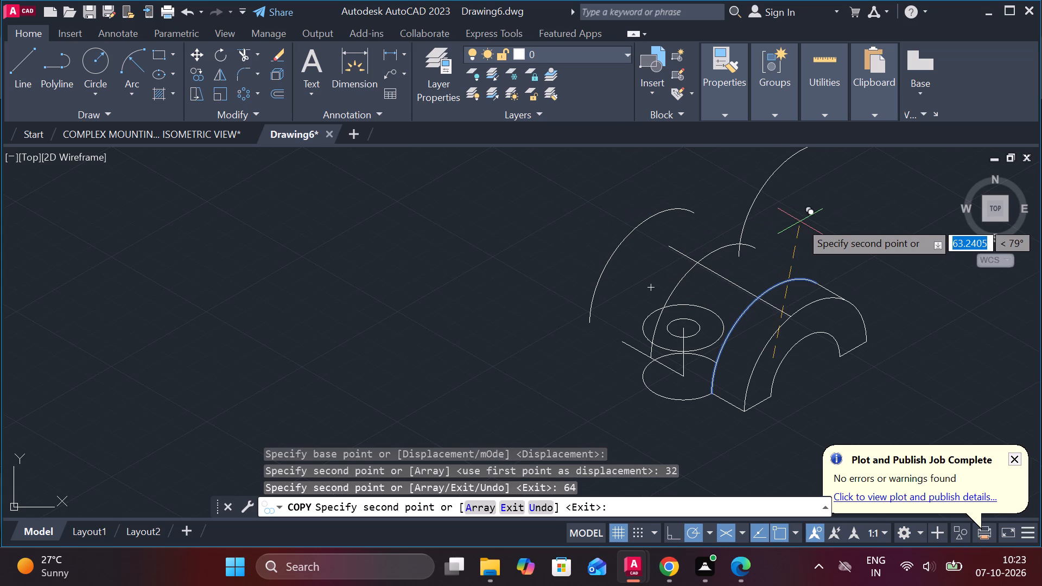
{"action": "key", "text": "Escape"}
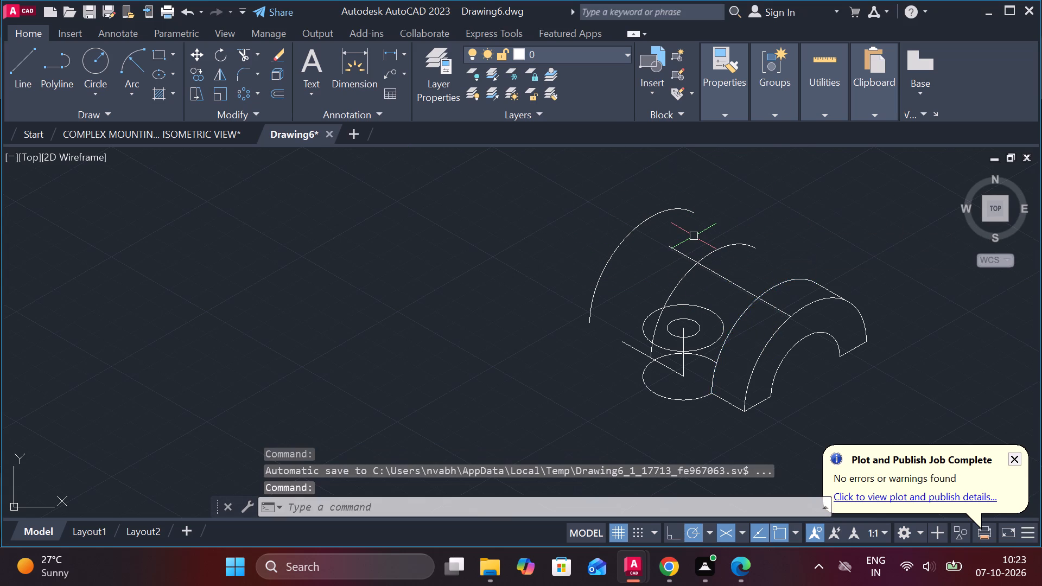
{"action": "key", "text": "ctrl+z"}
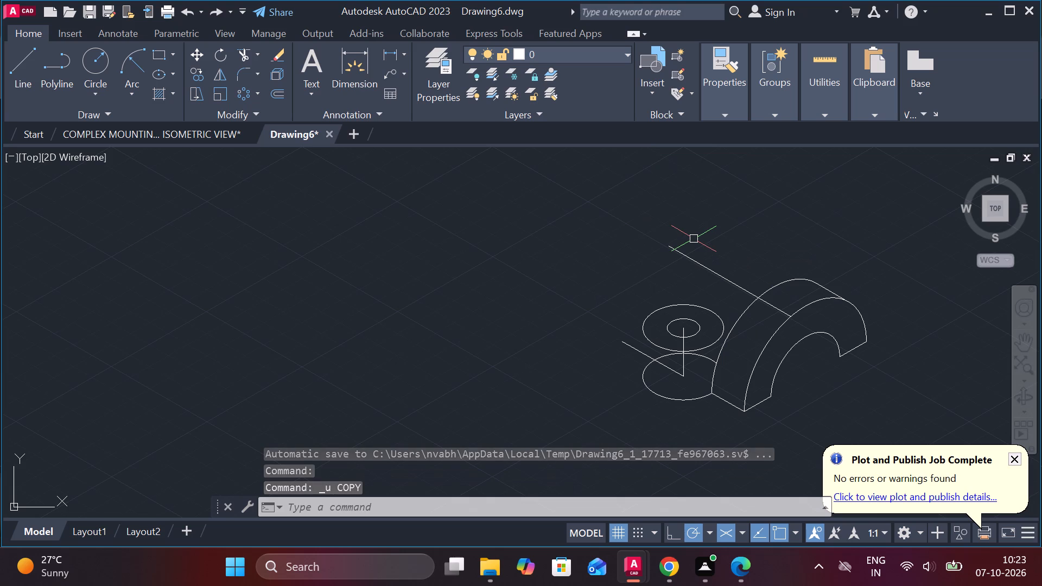
Draw two parallel lines towards 210°, one from the lower isocircle's centre and one from the body's front lower corner.
{"action": "left_click", "coordinate": [20, 62]}
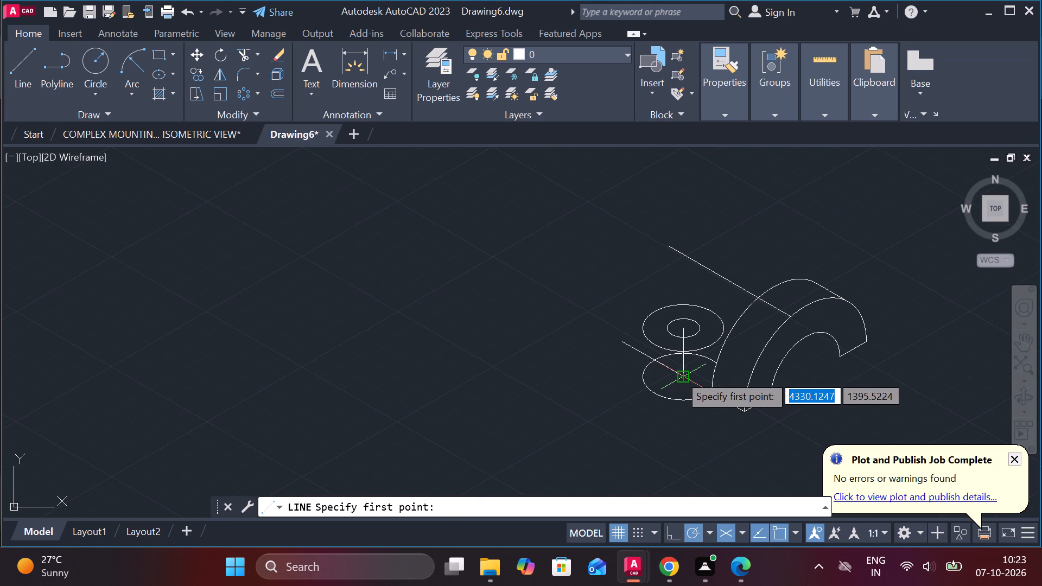
{"action": "left_click", "coordinate": [679, 374]}
{"action": "left_click", "coordinate": [598, 426]}
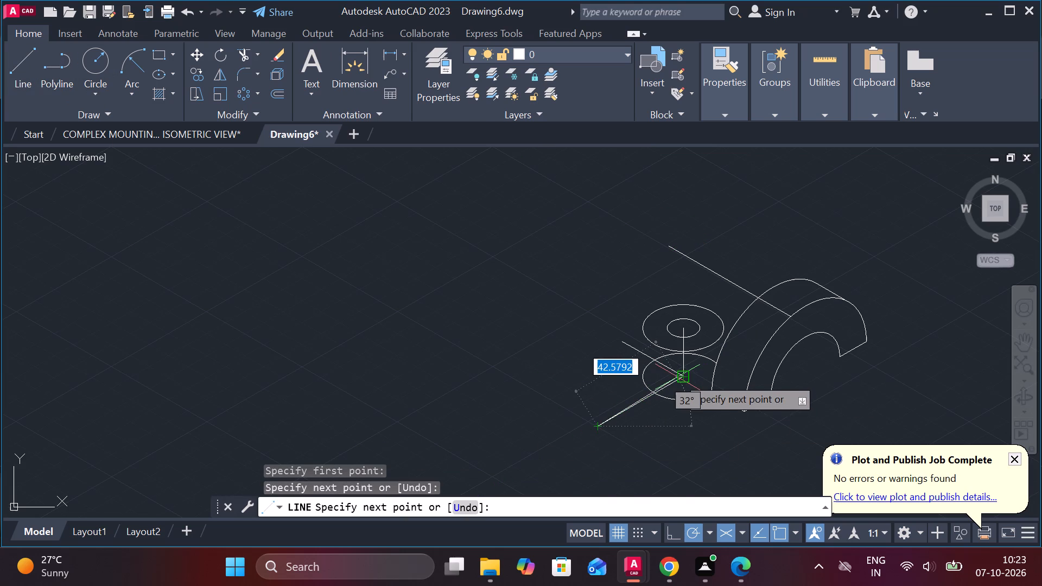
{"action": "key", "text": "Escape"}
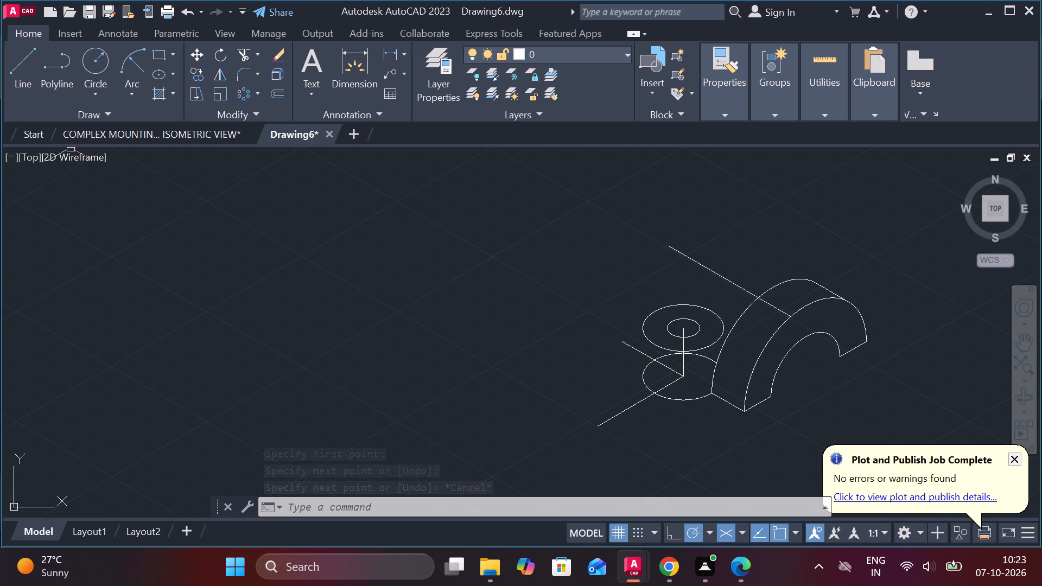
{"action": "left_click", "coordinate": [23, 72]}
{"action": "middle_click_drag", "start_coordinate": [471, 317], "coordinate": [429, 232]}
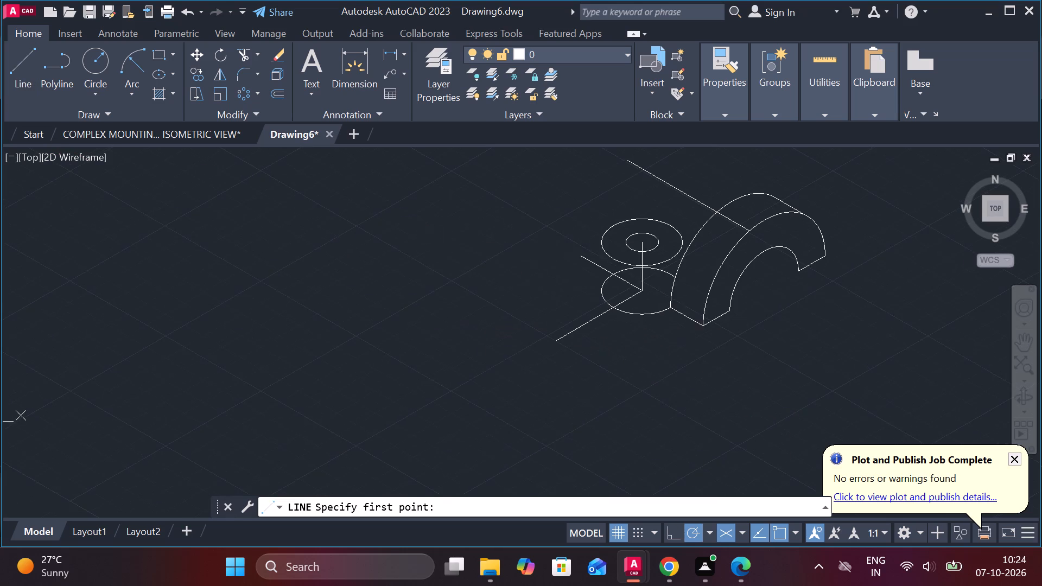
{"action": "left_click", "coordinate": [702, 323]}
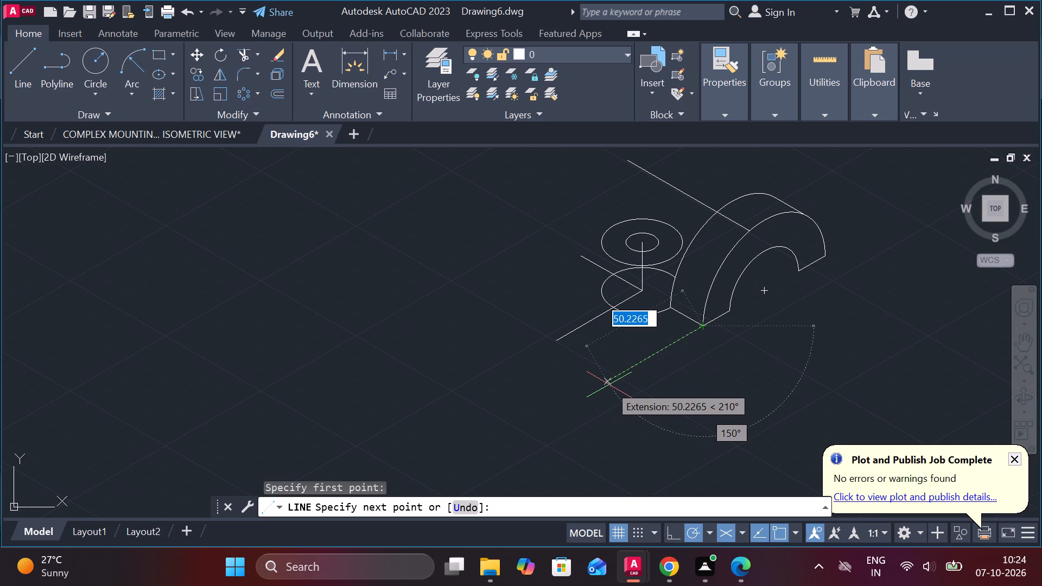
{"action": "left_click", "coordinate": [613, 380]}
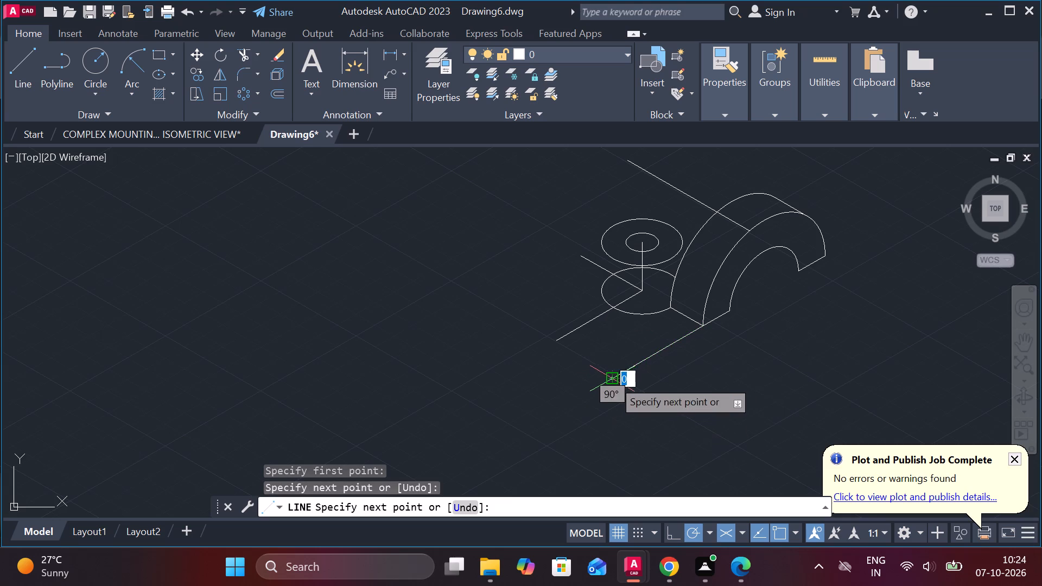
{"action": "key", "text": "Escape"}
{"action": "middle_click_drag", "start_coordinate": [634, 375], "coordinate": [637, 398]}
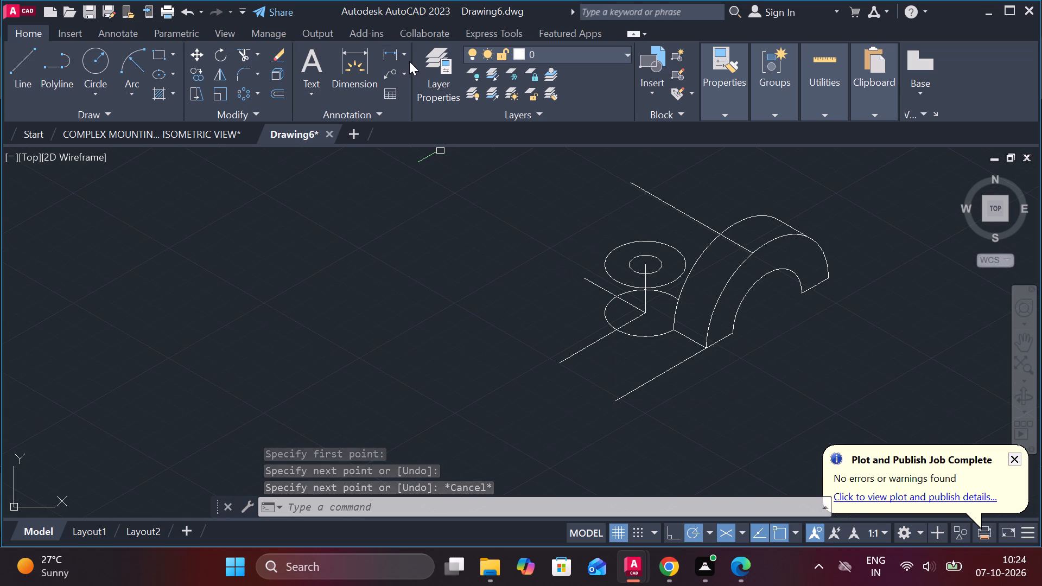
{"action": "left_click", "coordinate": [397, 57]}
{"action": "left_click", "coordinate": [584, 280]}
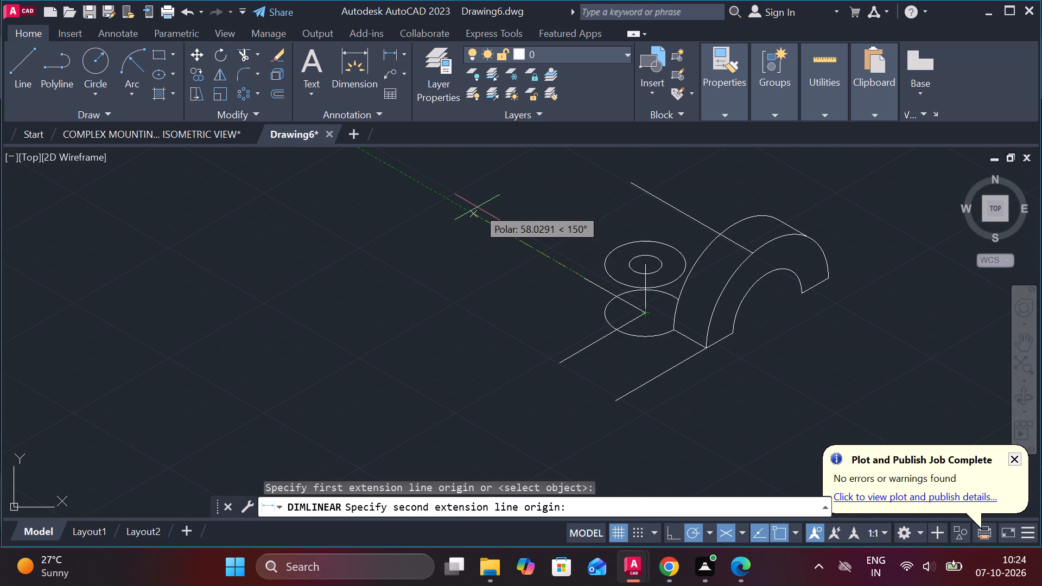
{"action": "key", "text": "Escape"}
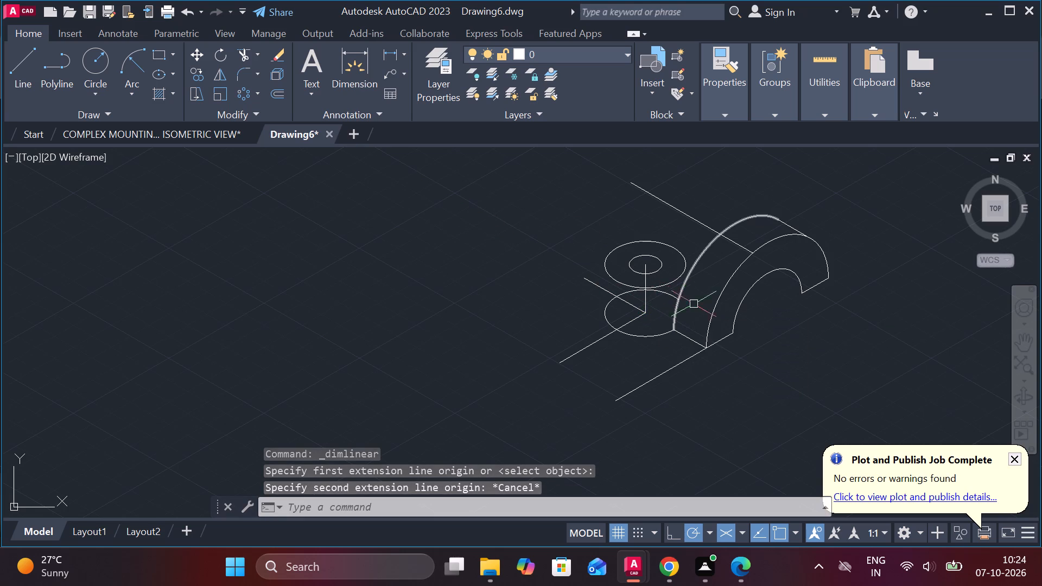
Copy the rear outer arc 47 along 150°, from its lower end to the far end of the line through the lower isocircle's centre.
{"action": "left_click", "coordinate": [683, 298]}
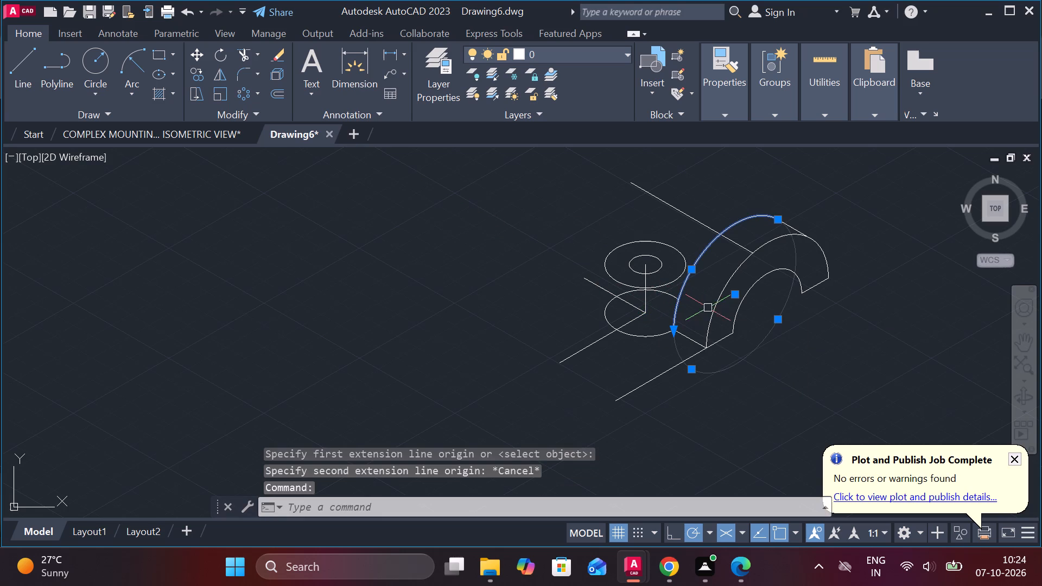
{"action": "type", "text": "co"}
{"action": "key", "text": "Return"}
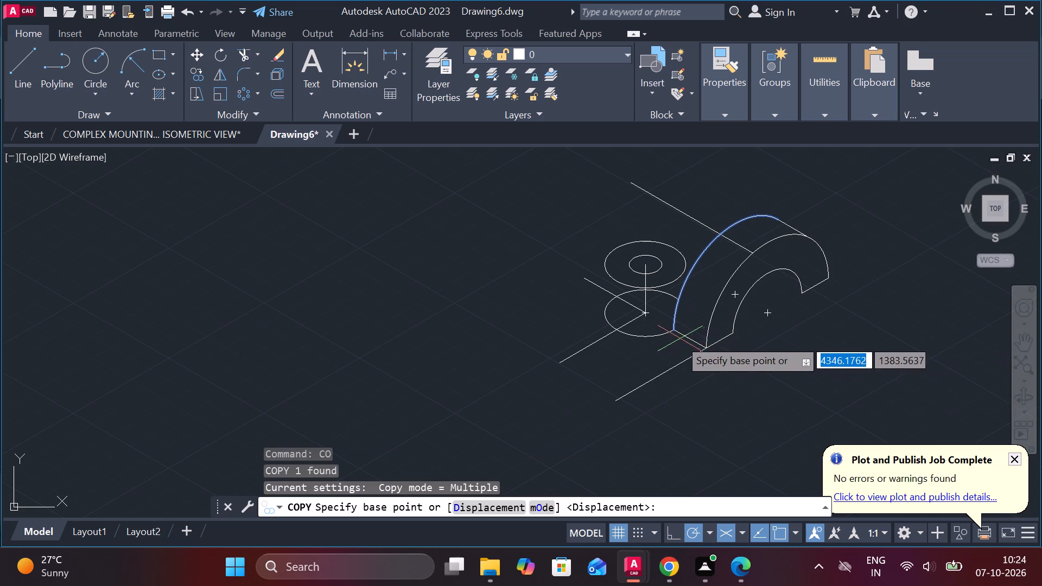
{"action": "left_click", "coordinate": [675, 328]}
{"action": "scroll", "coordinate": [578, 276], "scroll_direction": "up", "scroll_amount": 2}
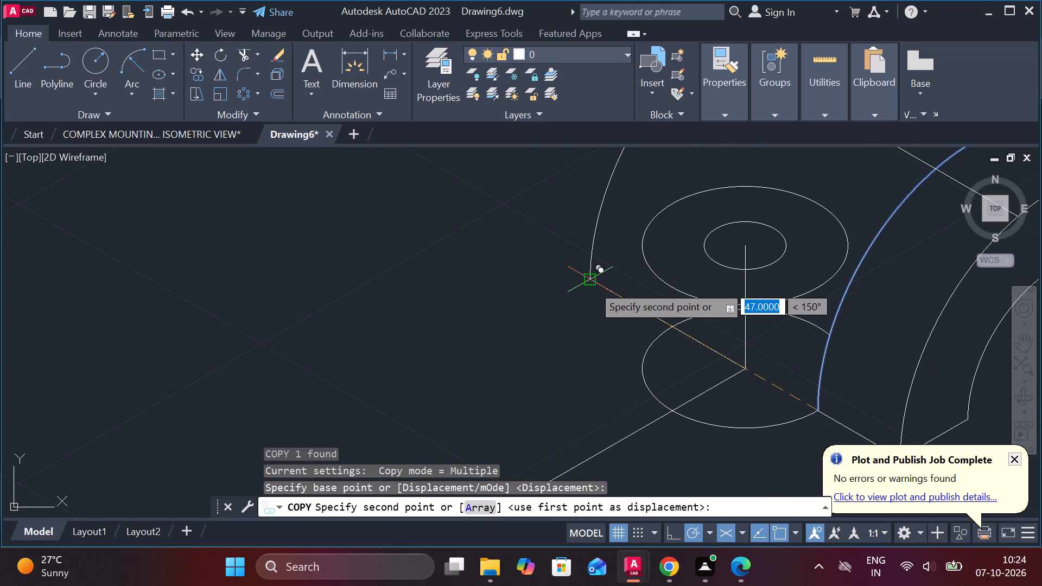
{"action": "left_click", "coordinate": [592, 285]}
{"action": "scroll", "coordinate": [622, 337], "scroll_direction": "down", "scroll_amount": 1}
{"action": "key", "text": "Escape"}
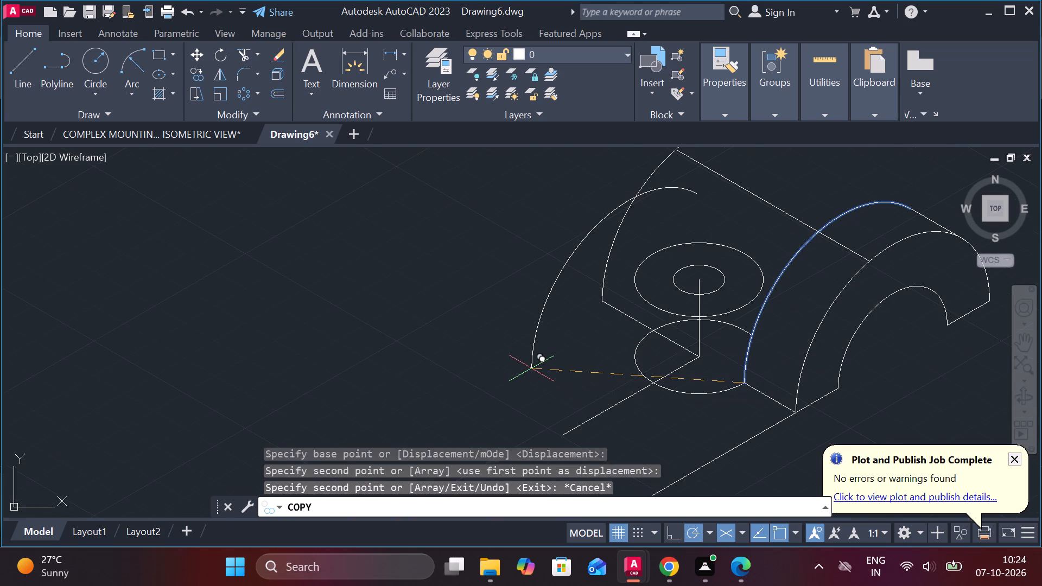
Extend the upper end of the copied outer arc down to the long 150° line behind the boss.
{"action": "scroll", "coordinate": [532, 368], "scroll_direction": "down", "scroll_amount": 2}
{"action": "middle_click_drag", "start_coordinate": [532, 368], "coordinate": [487, 431]}
{"action": "scroll", "coordinate": [655, 297], "scroll_direction": "up", "scroll_amount": 1}
{"action": "middle_click_drag", "start_coordinate": [655, 297], "coordinate": [746, 201]}
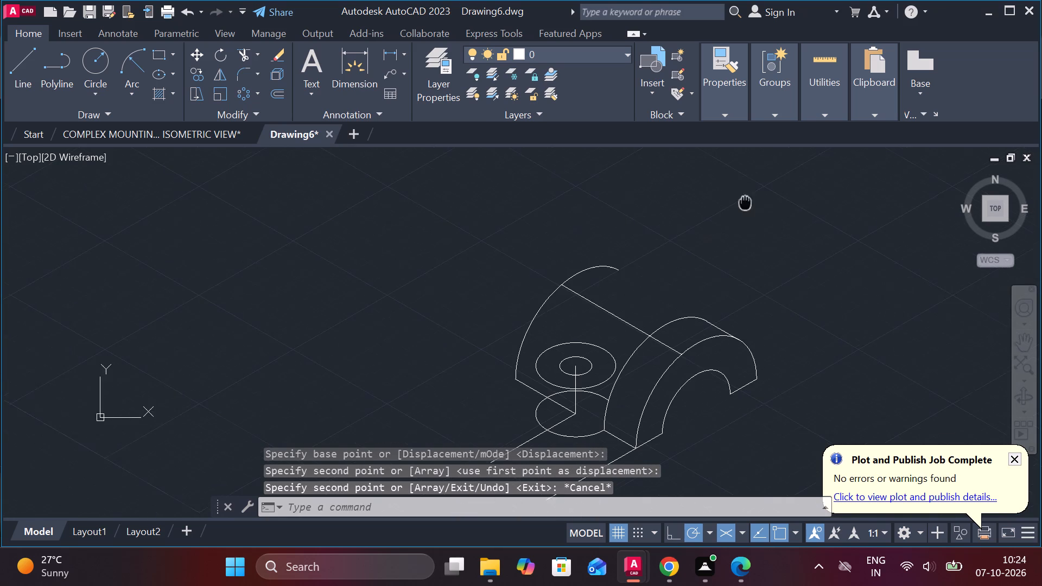
{"action": "type", "text": "ex"}
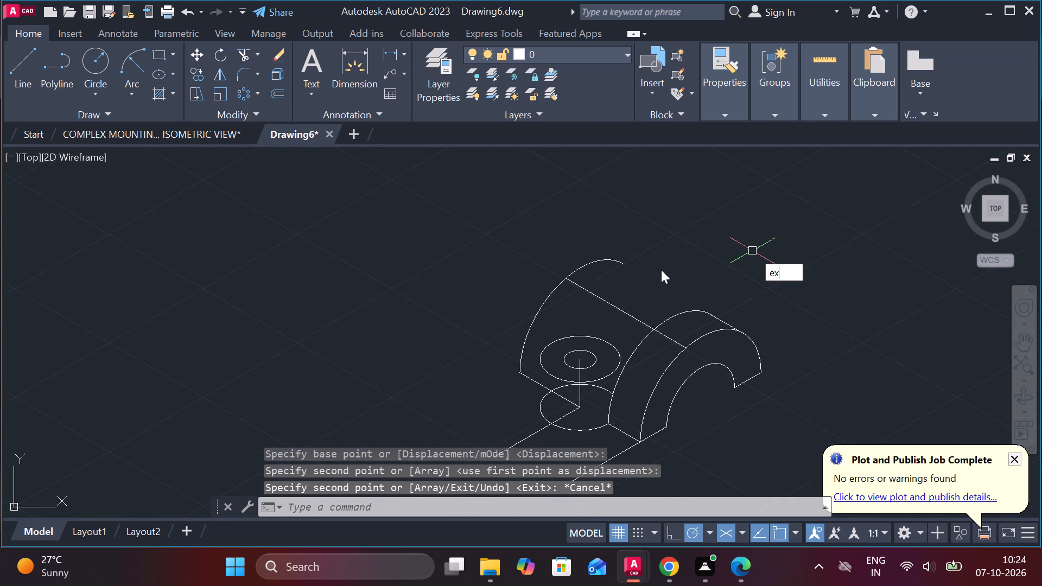
{"action": "key", "text": "Return"}
{"action": "left_click", "coordinate": [619, 259]}
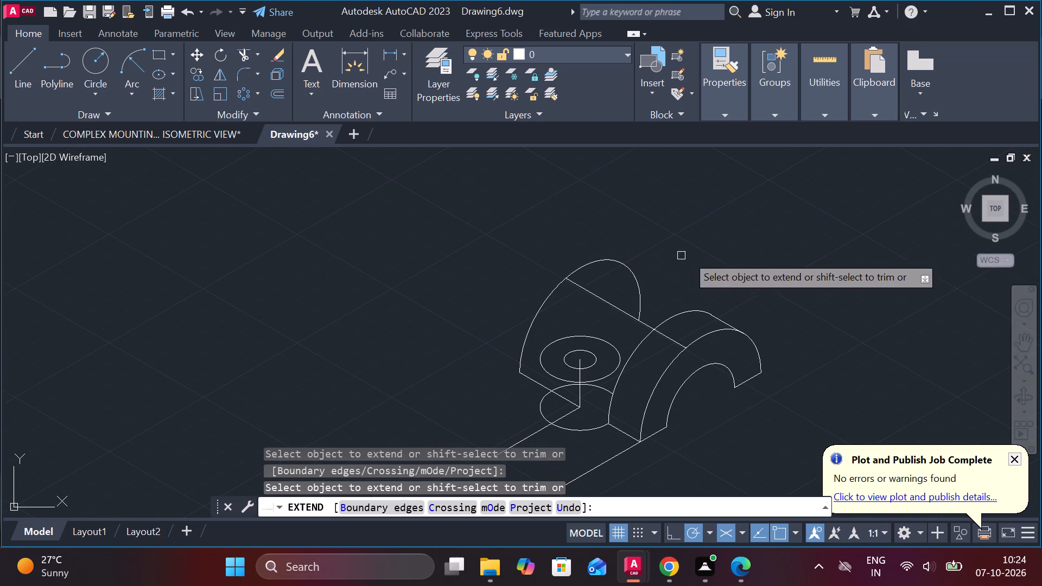
{"action": "key", "text": "Escape"}
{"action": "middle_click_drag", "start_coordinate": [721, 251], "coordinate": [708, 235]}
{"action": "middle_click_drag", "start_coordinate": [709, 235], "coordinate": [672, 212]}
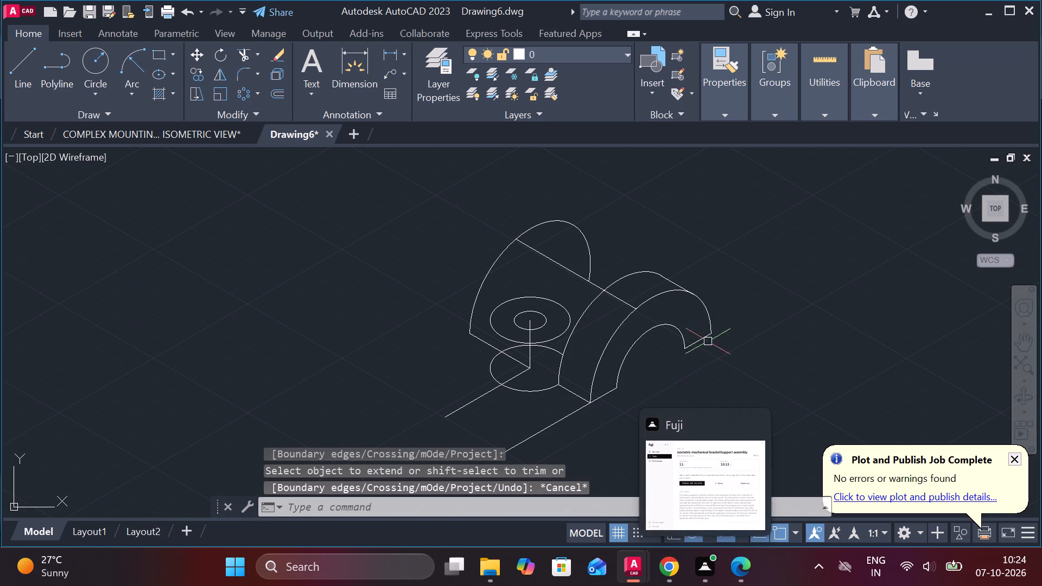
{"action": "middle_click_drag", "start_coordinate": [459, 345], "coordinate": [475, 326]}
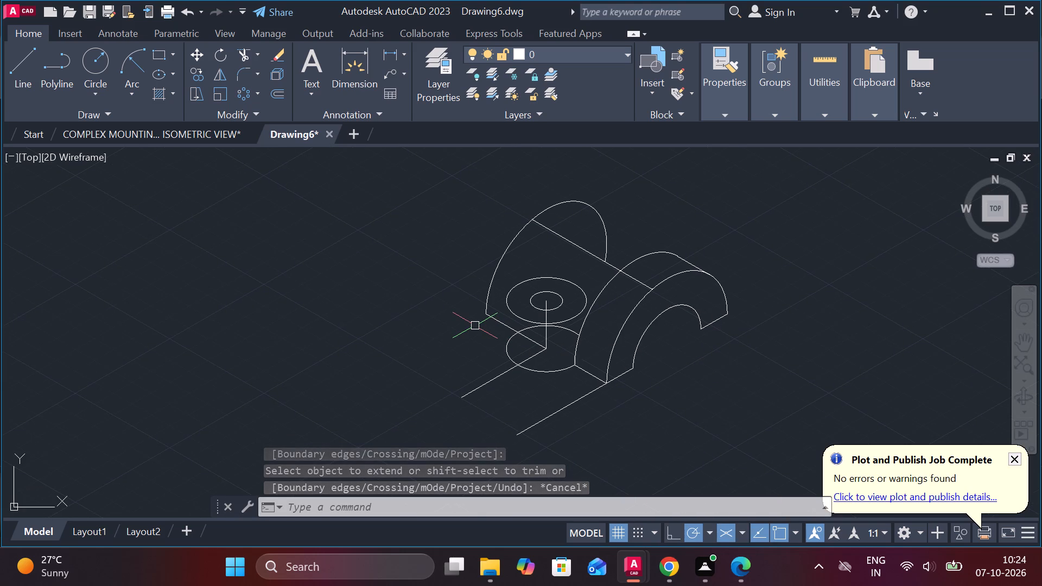
Erase the long 150° line behind the boss that runs between the copied outer arc and the body.
{"action": "left_click", "coordinate": [606, 258]}
{"action": "left_click", "coordinate": [634, 231]}
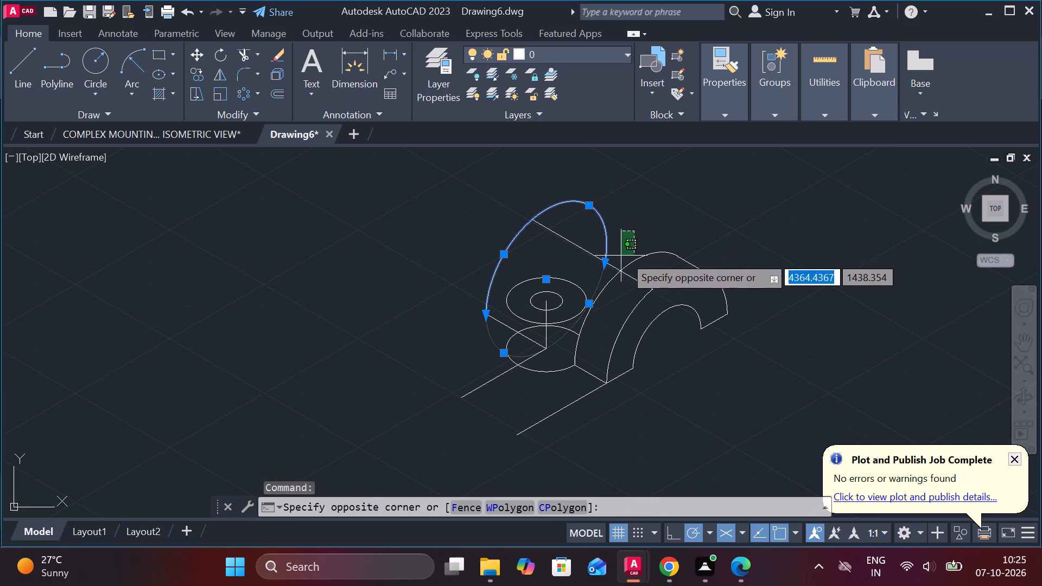
{"action": "key", "text": "Escape"}
{"action": "key", "text": "Escape"}
{"action": "left_click", "coordinate": [632, 277]}
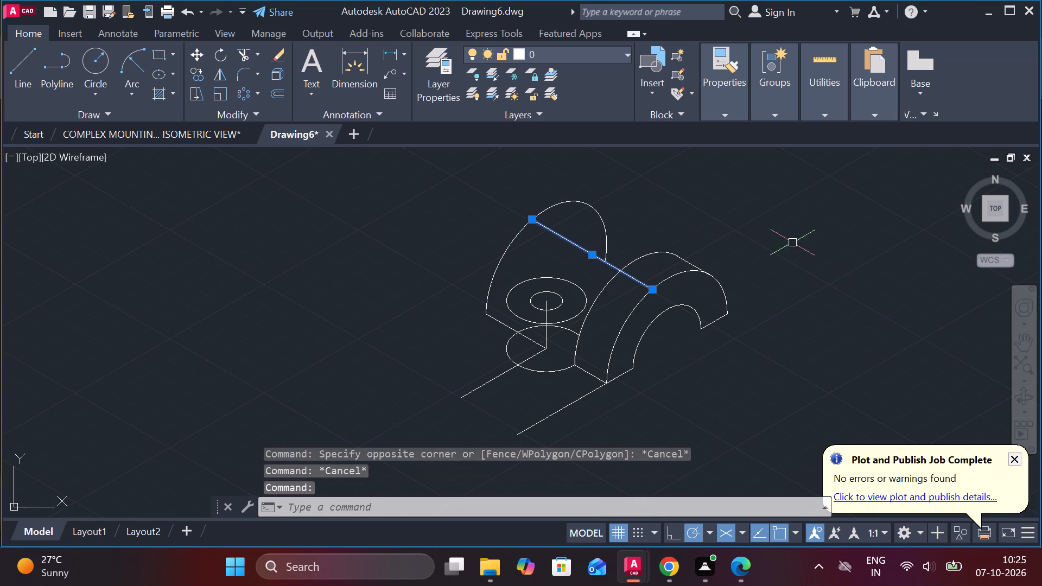
{"action": "key", "text": "e"}
{"action": "key", "text": "Return"}
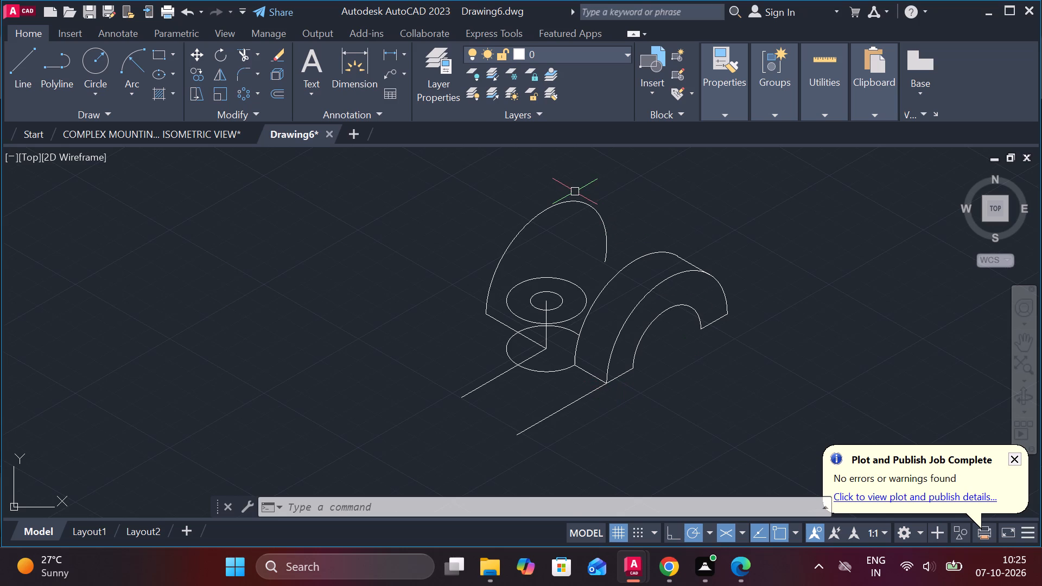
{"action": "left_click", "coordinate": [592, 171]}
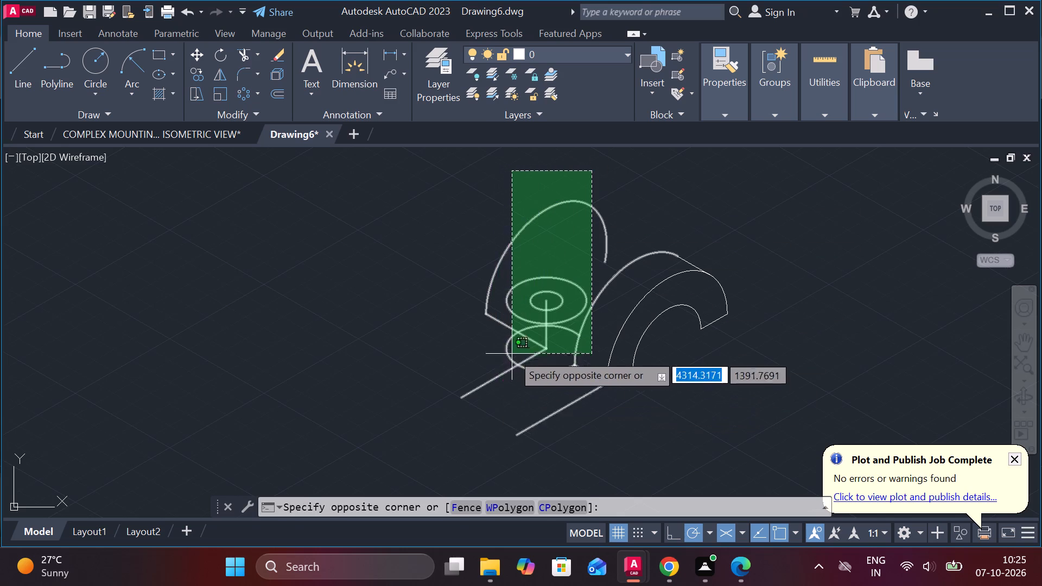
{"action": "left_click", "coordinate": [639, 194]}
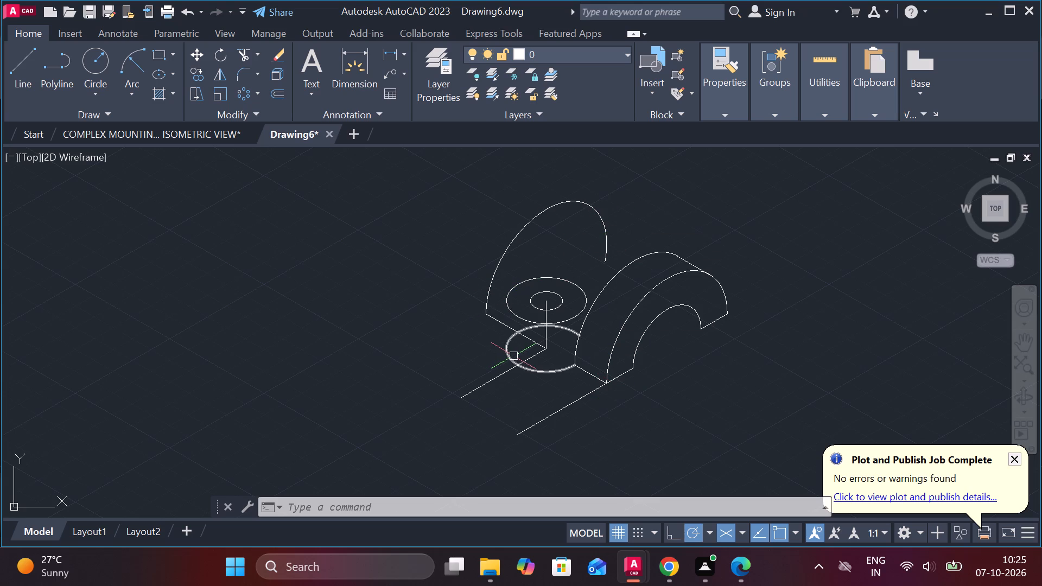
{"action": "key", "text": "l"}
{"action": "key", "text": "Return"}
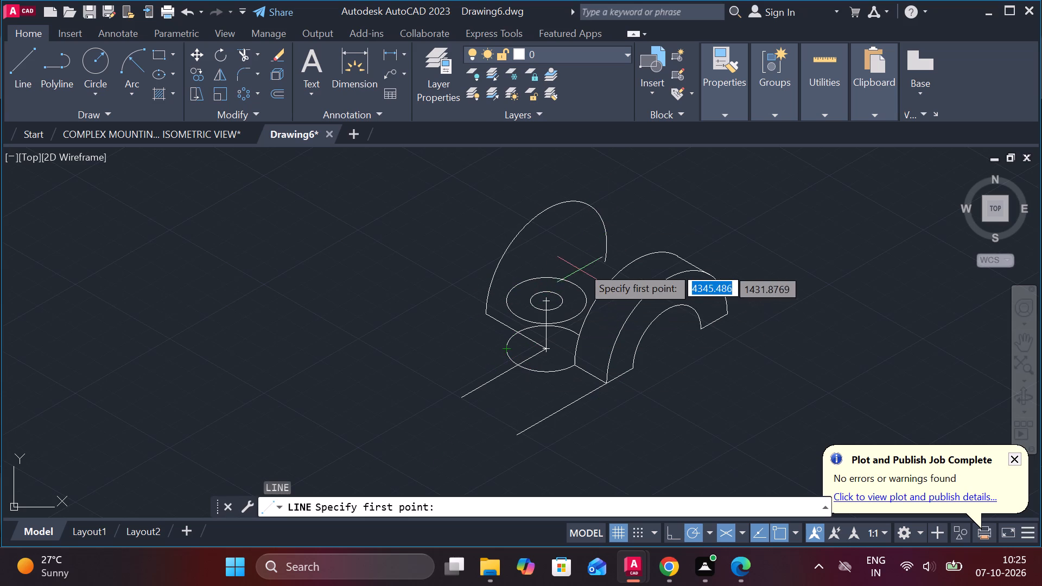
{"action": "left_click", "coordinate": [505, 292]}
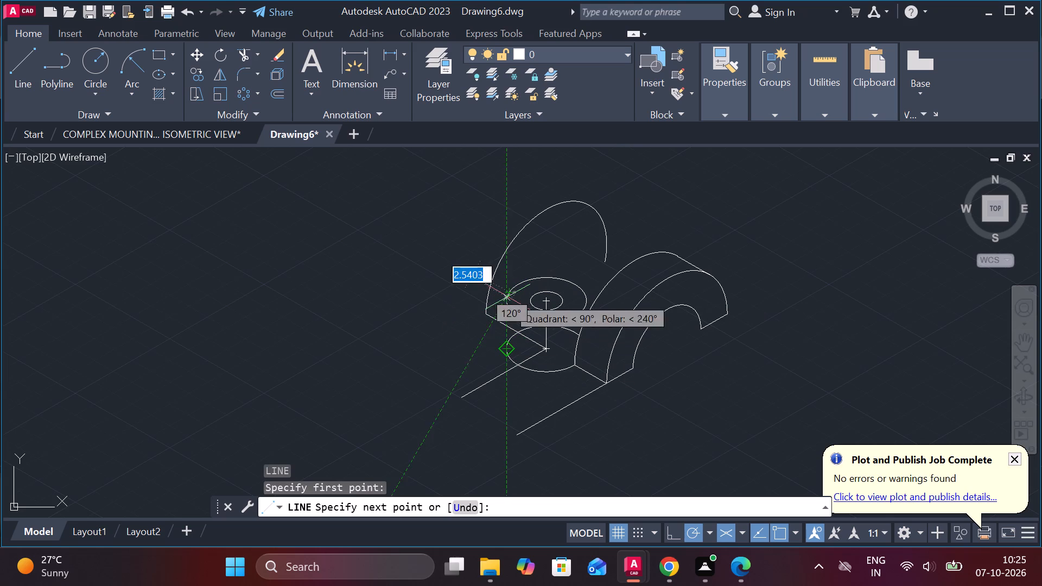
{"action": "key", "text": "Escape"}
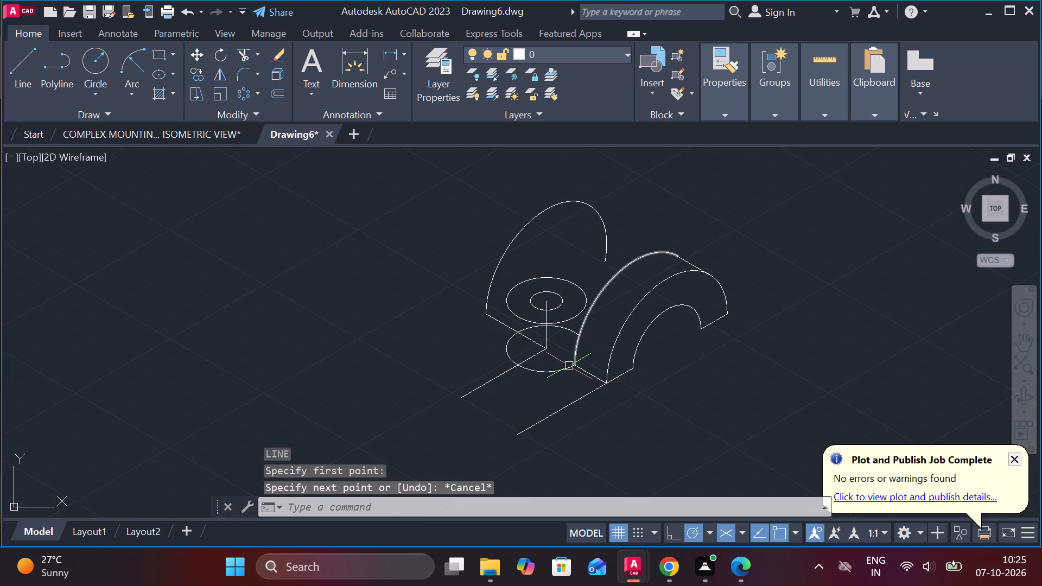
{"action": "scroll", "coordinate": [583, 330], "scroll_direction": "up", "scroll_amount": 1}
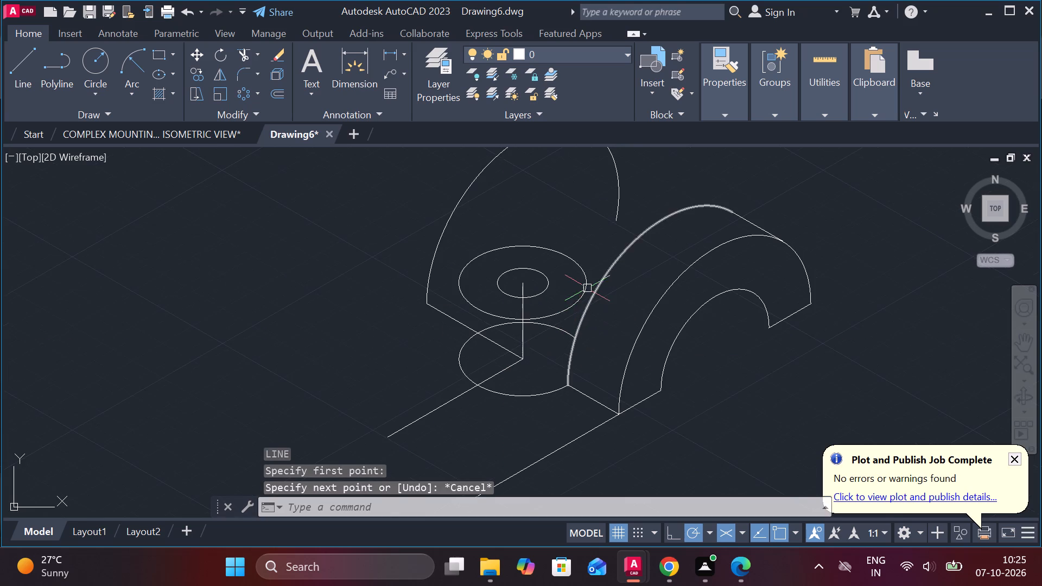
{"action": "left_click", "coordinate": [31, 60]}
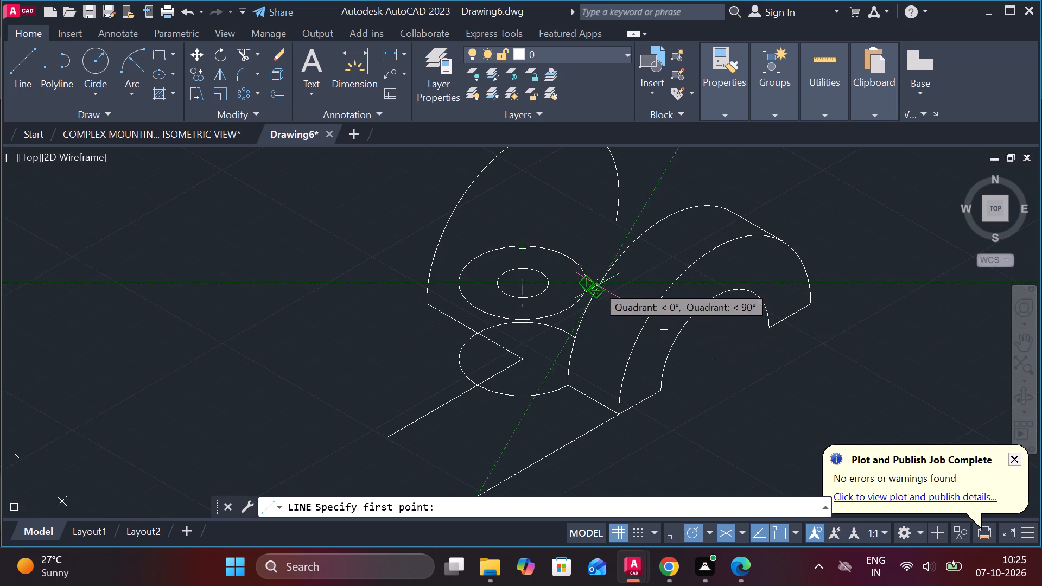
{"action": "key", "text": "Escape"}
Draw a vertical line about 37 long downwards from the outer quadrant of the boss's upper 30 isocircle, past the lower isocircle.
{"action": "middle_click_drag", "start_coordinate": [451, 362], "coordinate": [463, 365]}
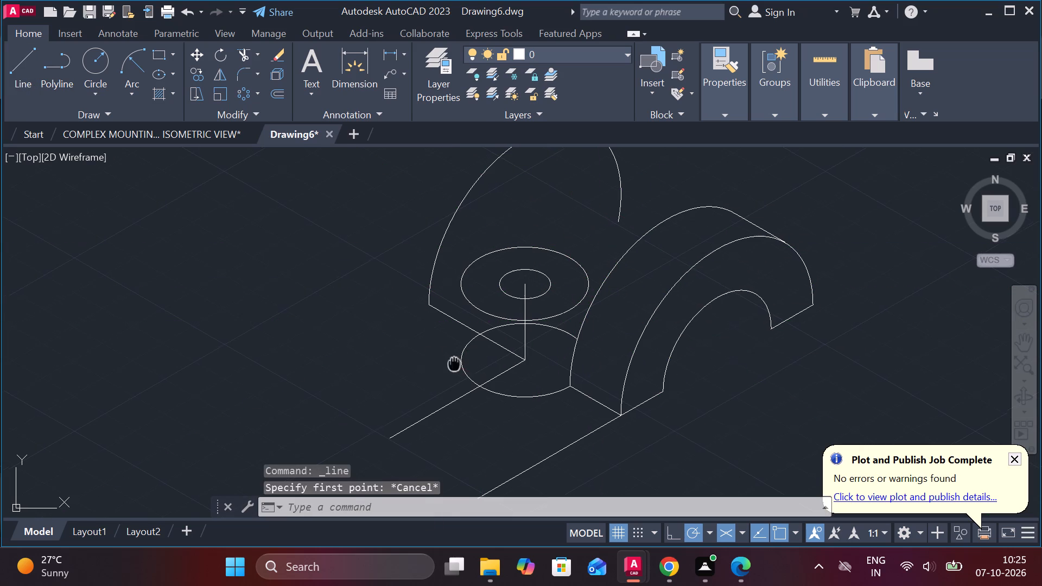
{"action": "middle_click_drag", "start_coordinate": [463, 365], "coordinate": [486, 343]}
{"action": "left_click", "coordinate": [11, 56]}
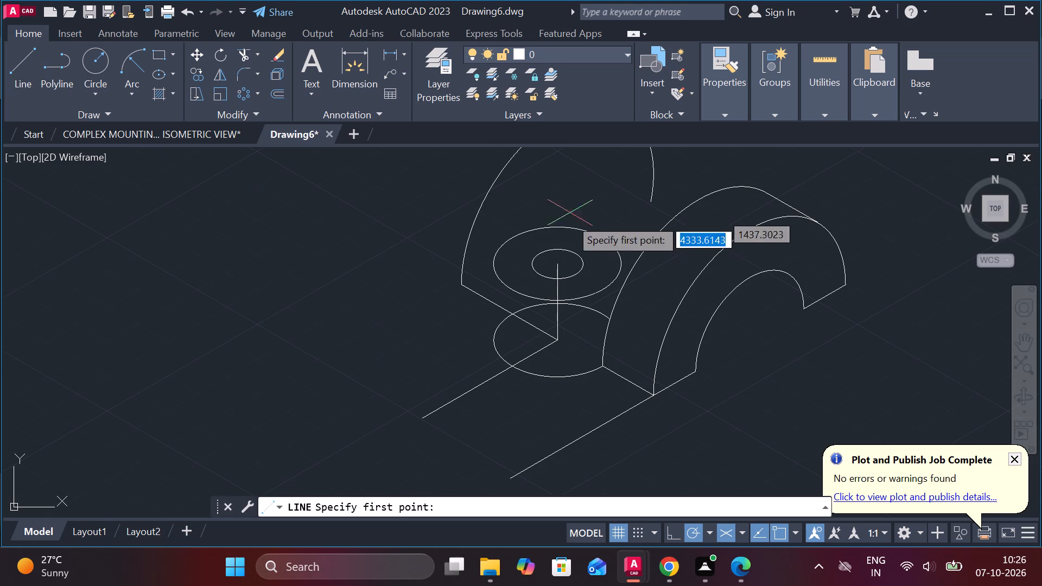
{"action": "left_click", "coordinate": [493, 264]}
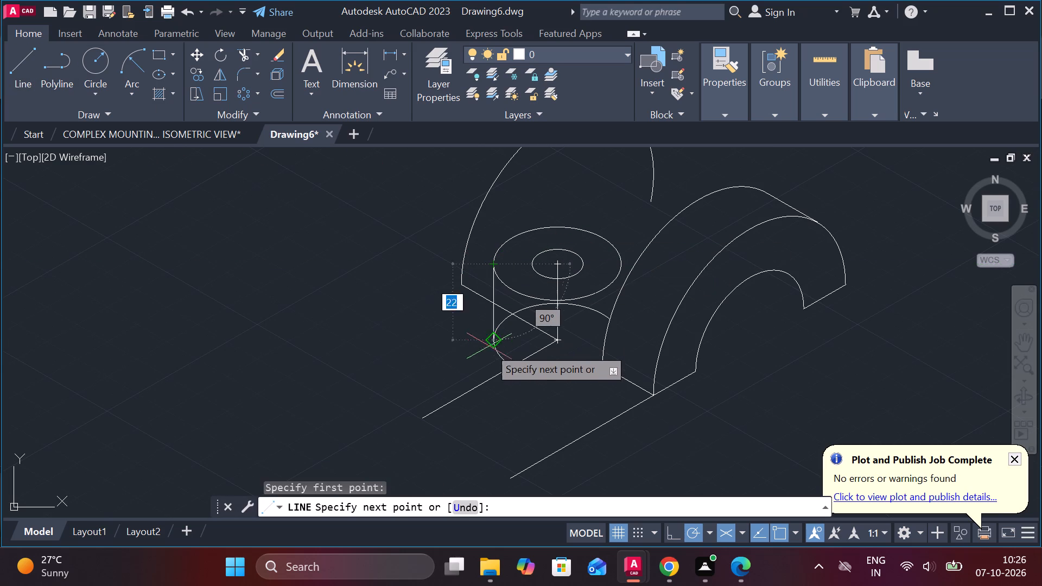
{"action": "scroll", "coordinate": [487, 356], "scroll_direction": "up", "scroll_amount": 1}
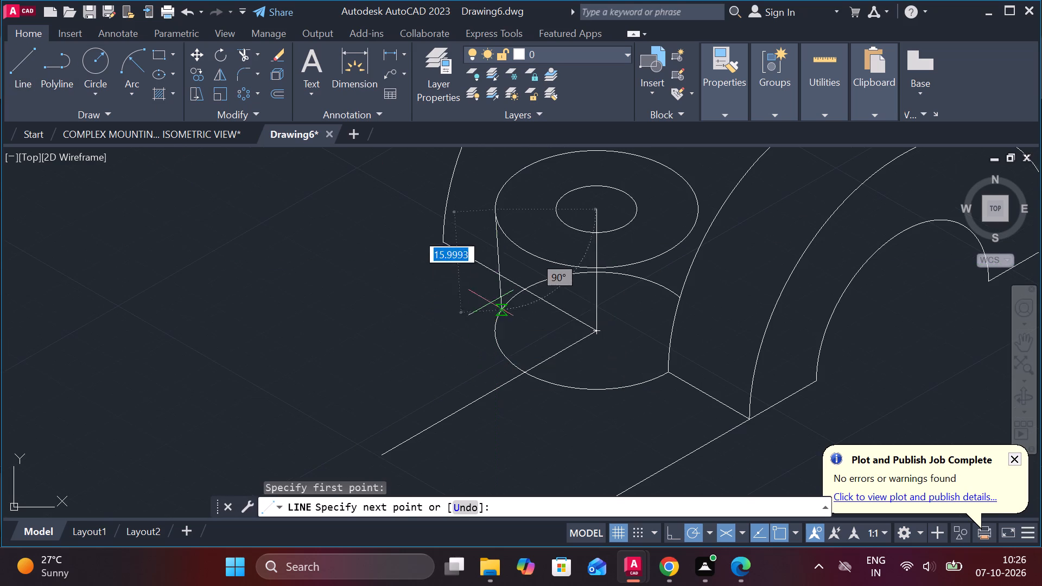
{"action": "left_click", "coordinate": [492, 417]}
{"action": "key", "text": "Escape"}
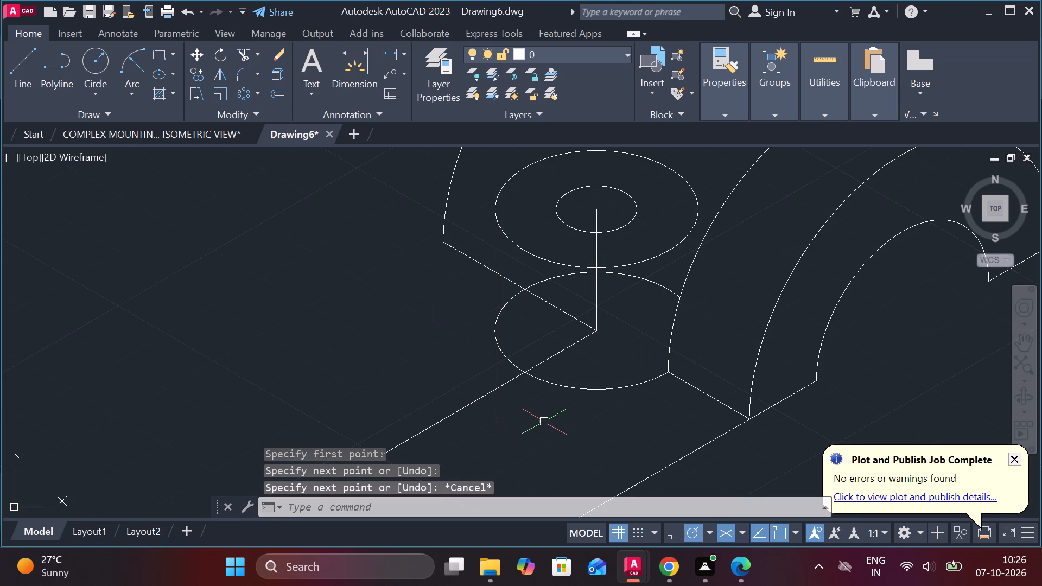
Trim the vertical line's overhang below the boss, the lower isocircle's hidden rear portion and the 150° line inside the boss.
{"action": "type", "text": "tr"}
{"action": "key", "text": "space"}
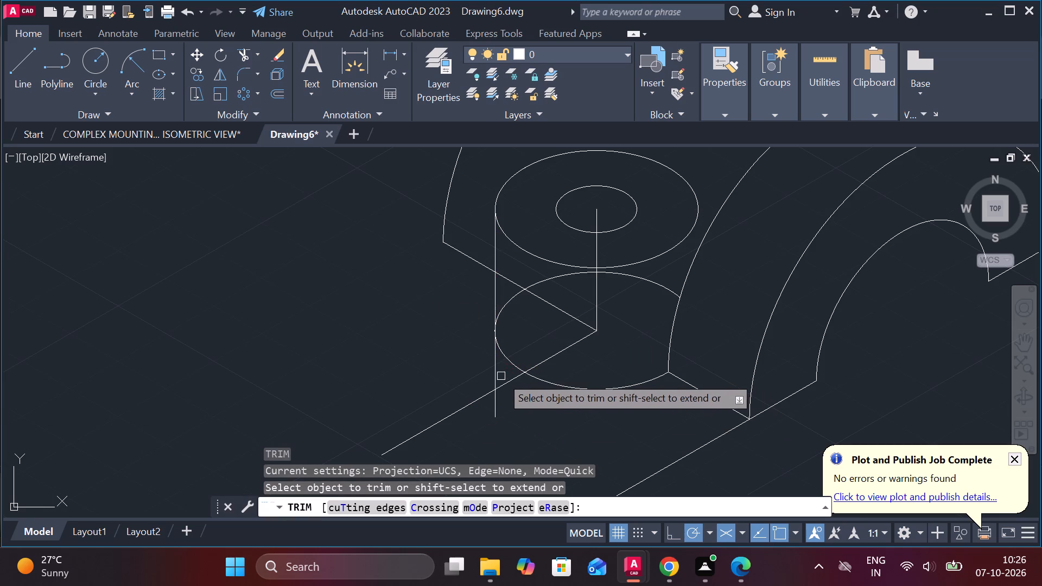
{"action": "left_click", "coordinate": [498, 366]}
{"action": "left_click", "coordinate": [497, 411]}
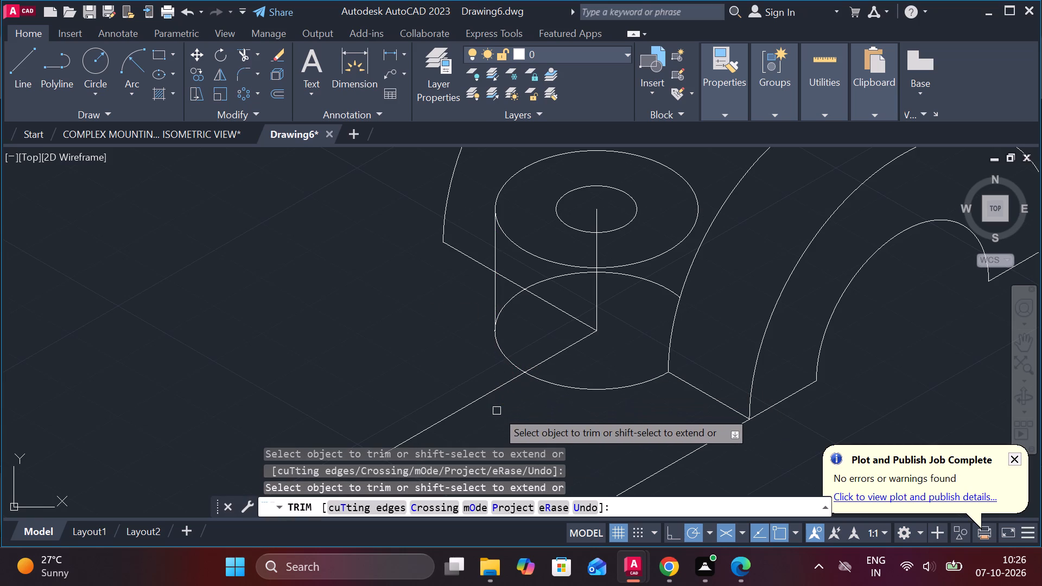
{"action": "left_click", "coordinate": [513, 302]}
{"action": "left_click", "coordinate": [551, 272]}
{"action": "left_click", "coordinate": [555, 278]}
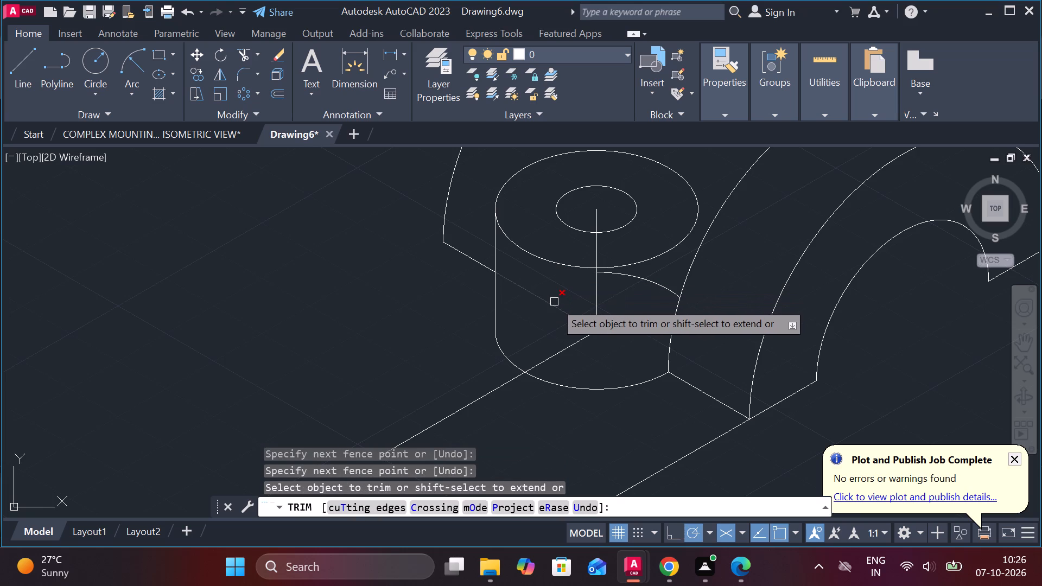
{"action": "left_click", "coordinate": [554, 302]}
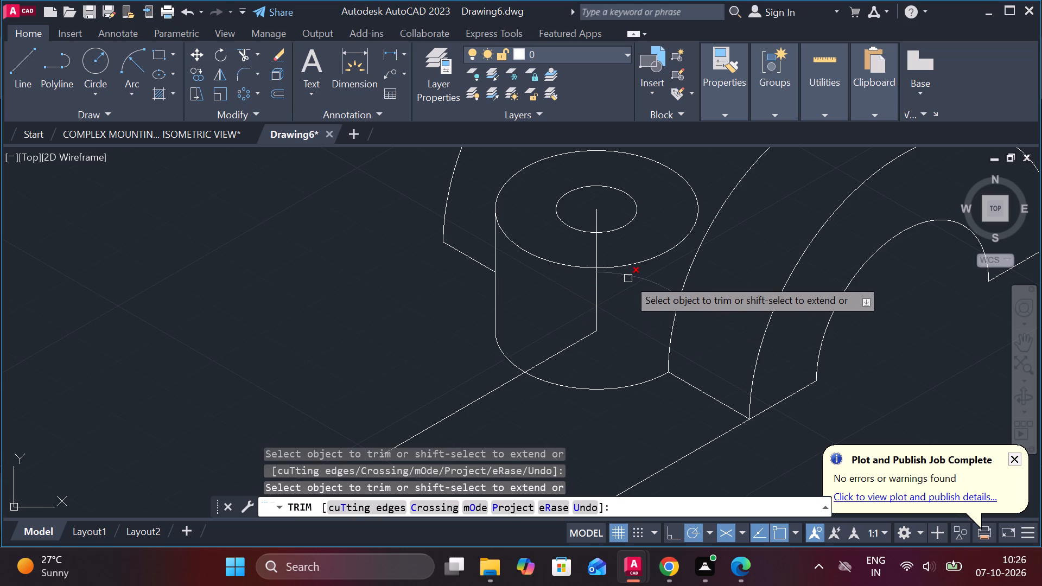
{"action": "left_click", "coordinate": [628, 278]}
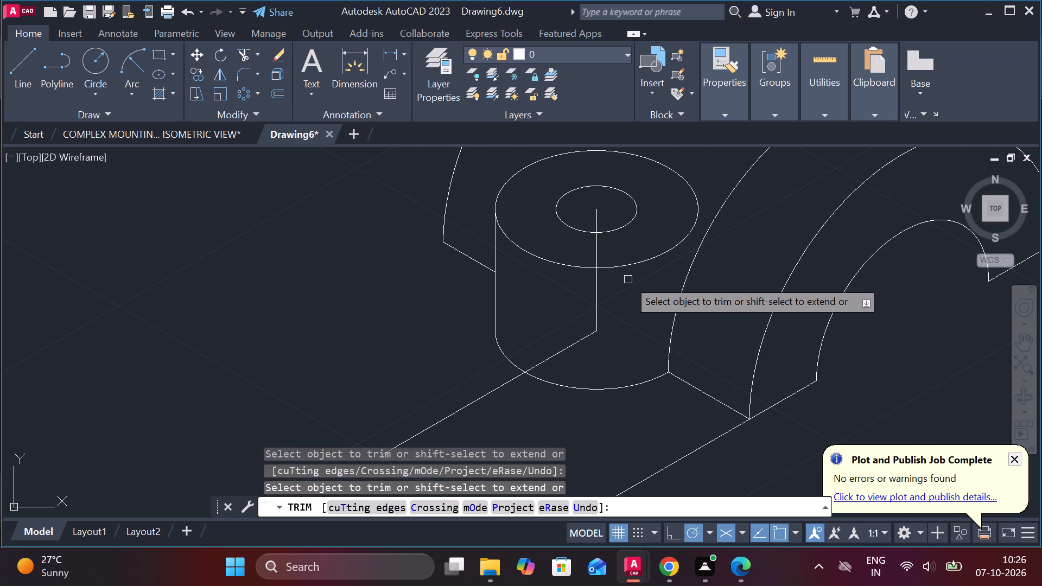
Remove the boss's vertical centre line and the two parallel 210° construction lines with Trim.
{"action": "left_click", "coordinate": [599, 319]}
{"action": "left_click", "coordinate": [595, 249]}
{"action": "left_click", "coordinate": [595, 214]}
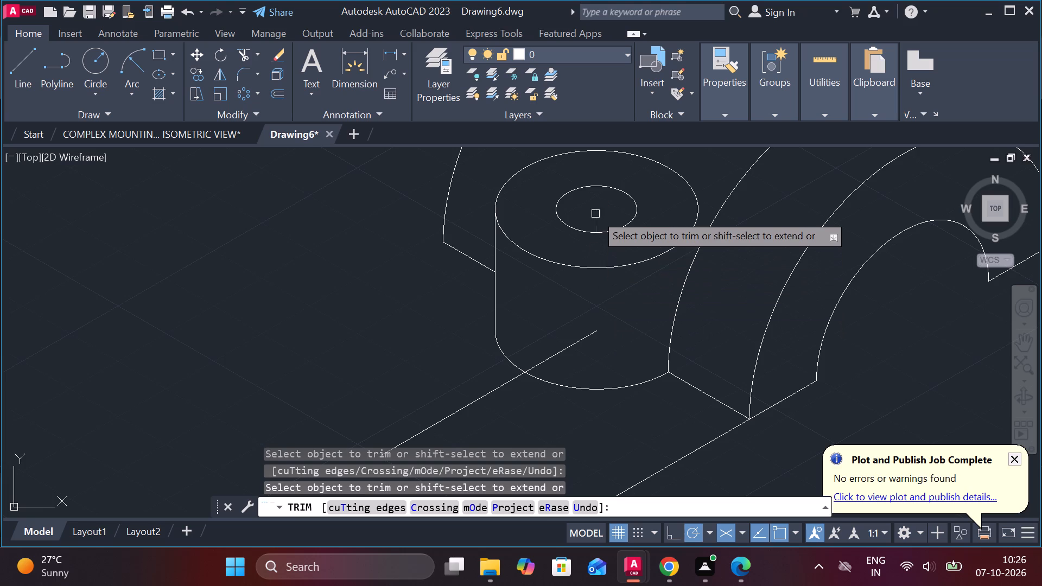
{"action": "left_click", "coordinate": [593, 331]}
{"action": "left_click", "coordinate": [486, 397]}
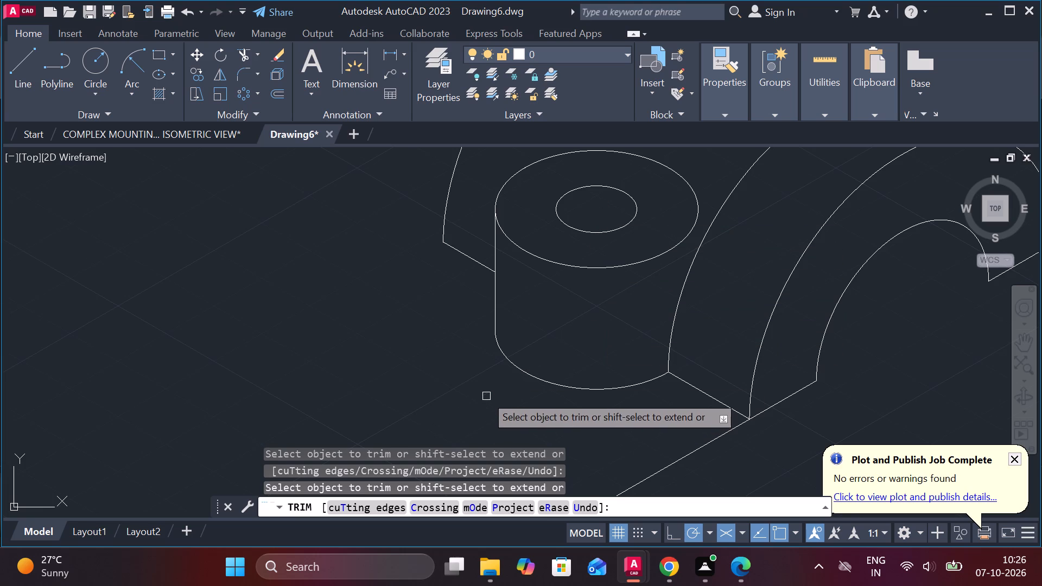
{"action": "scroll", "coordinate": [479, 388], "scroll_direction": "down", "scroll_amount": 1}
{"action": "middle_click_drag", "start_coordinate": [479, 390], "coordinate": [478, 320]}
{"action": "left_click", "coordinate": [560, 396]}
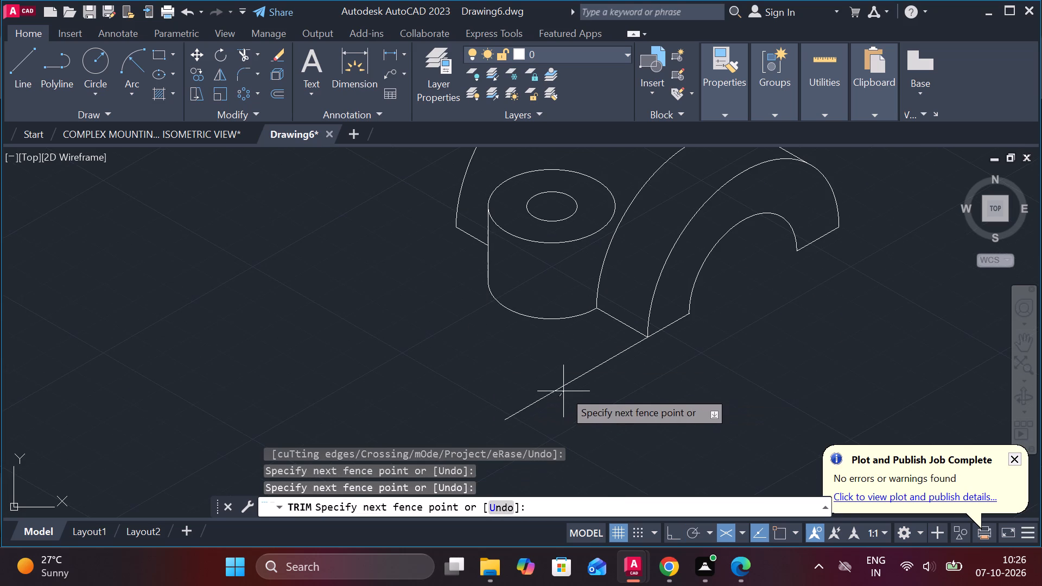
{"action": "left_click", "coordinate": [576, 364]}
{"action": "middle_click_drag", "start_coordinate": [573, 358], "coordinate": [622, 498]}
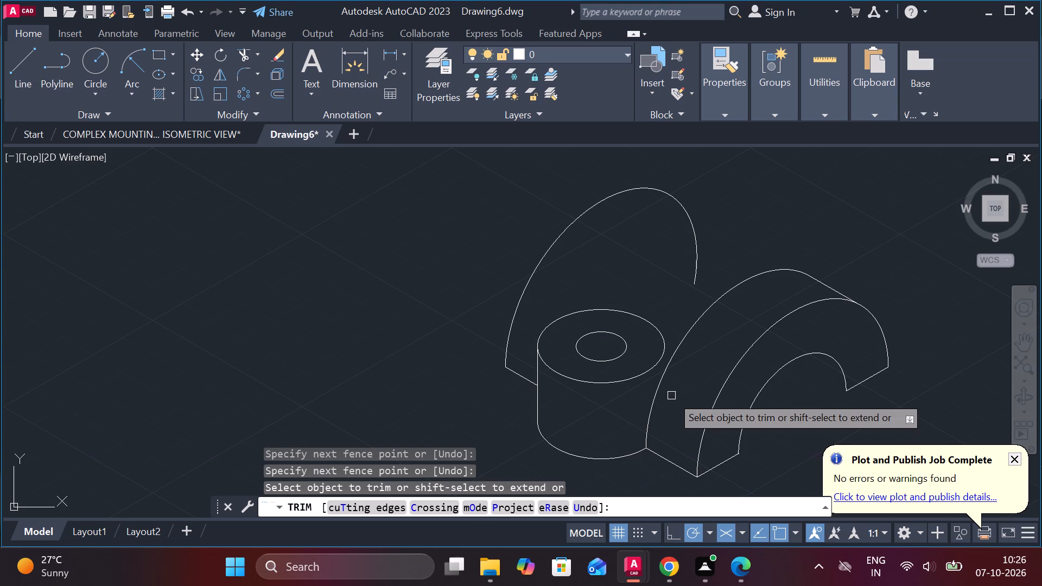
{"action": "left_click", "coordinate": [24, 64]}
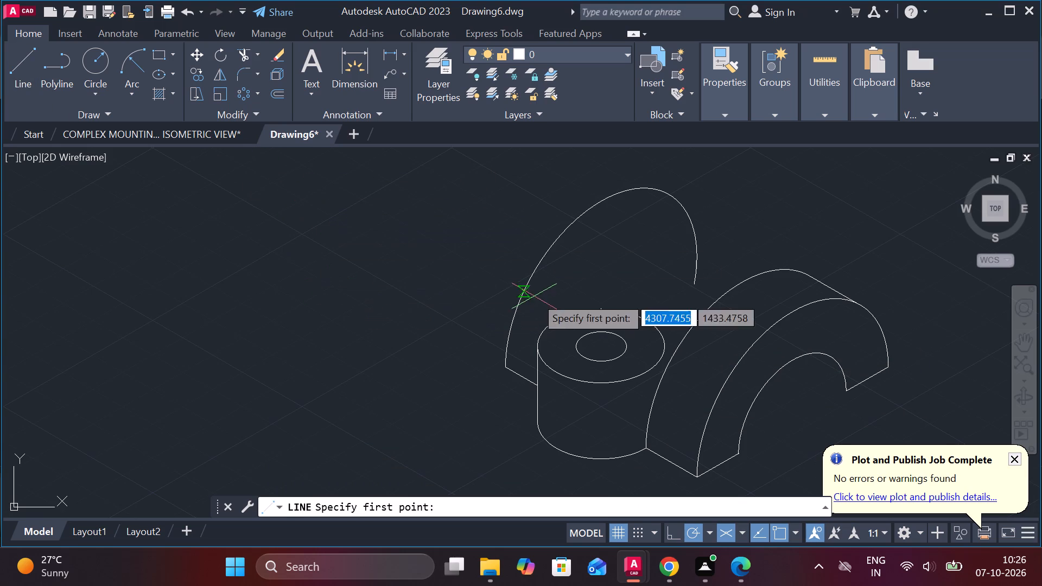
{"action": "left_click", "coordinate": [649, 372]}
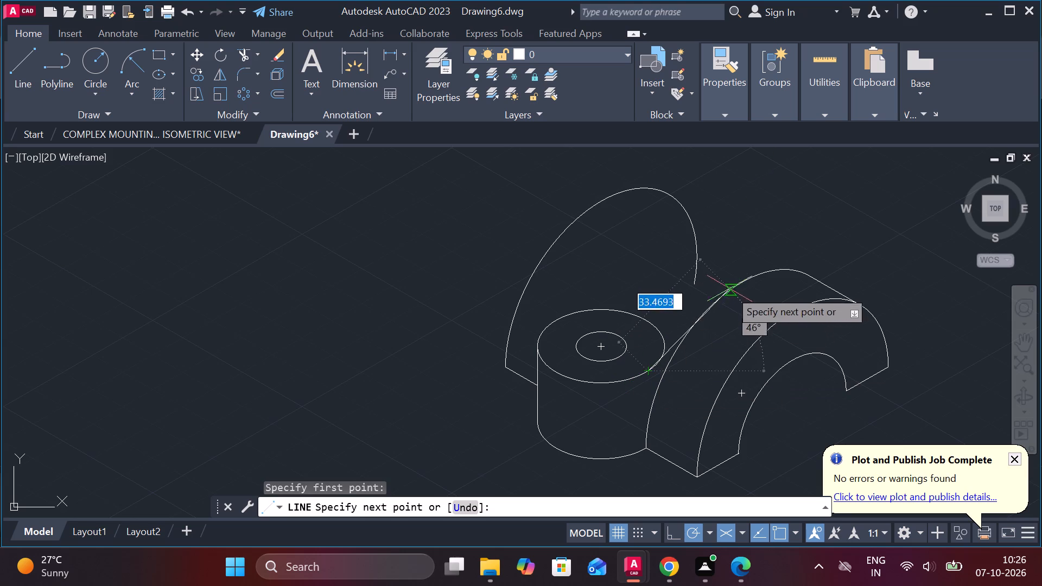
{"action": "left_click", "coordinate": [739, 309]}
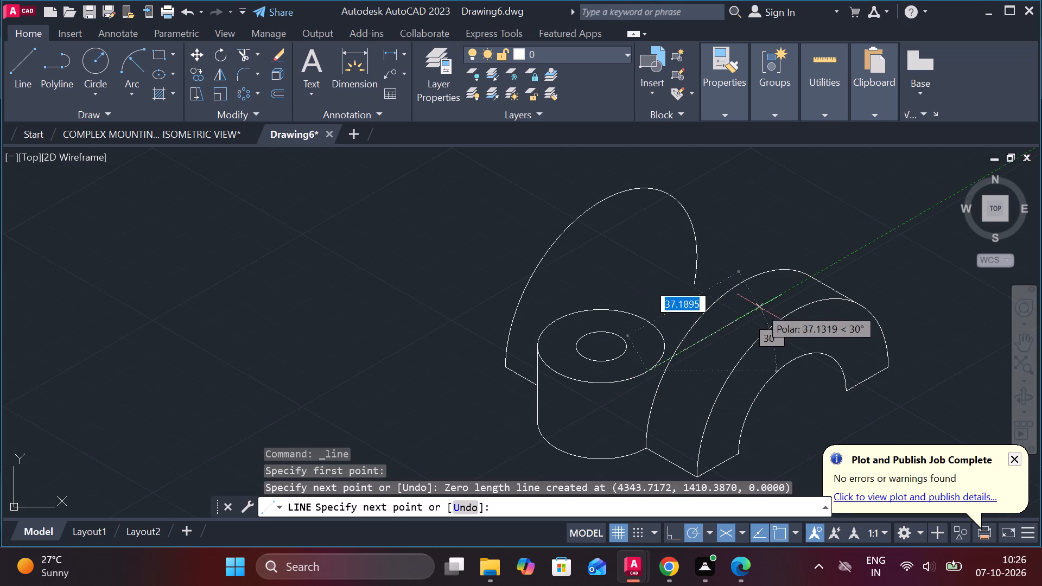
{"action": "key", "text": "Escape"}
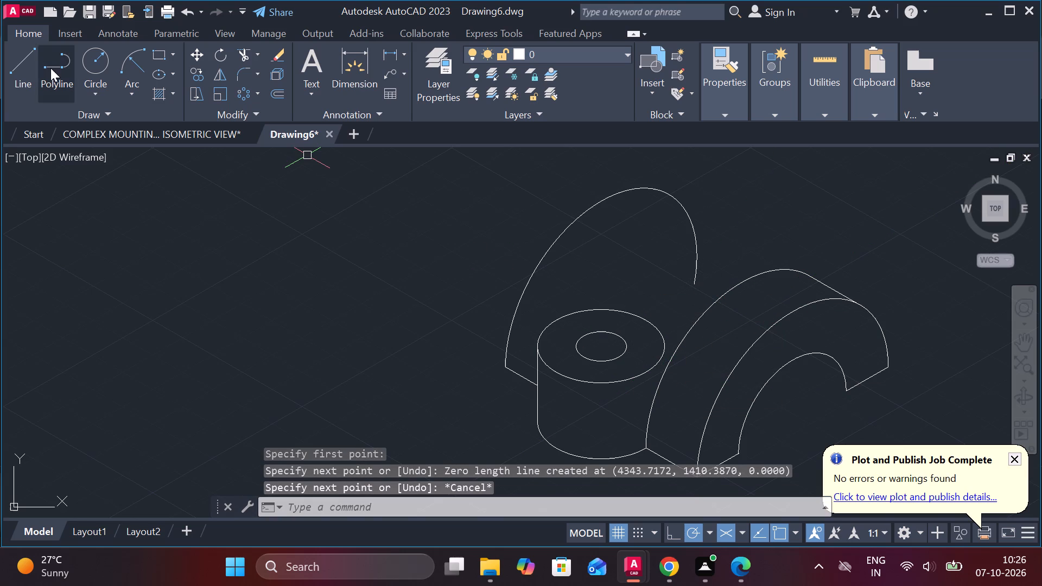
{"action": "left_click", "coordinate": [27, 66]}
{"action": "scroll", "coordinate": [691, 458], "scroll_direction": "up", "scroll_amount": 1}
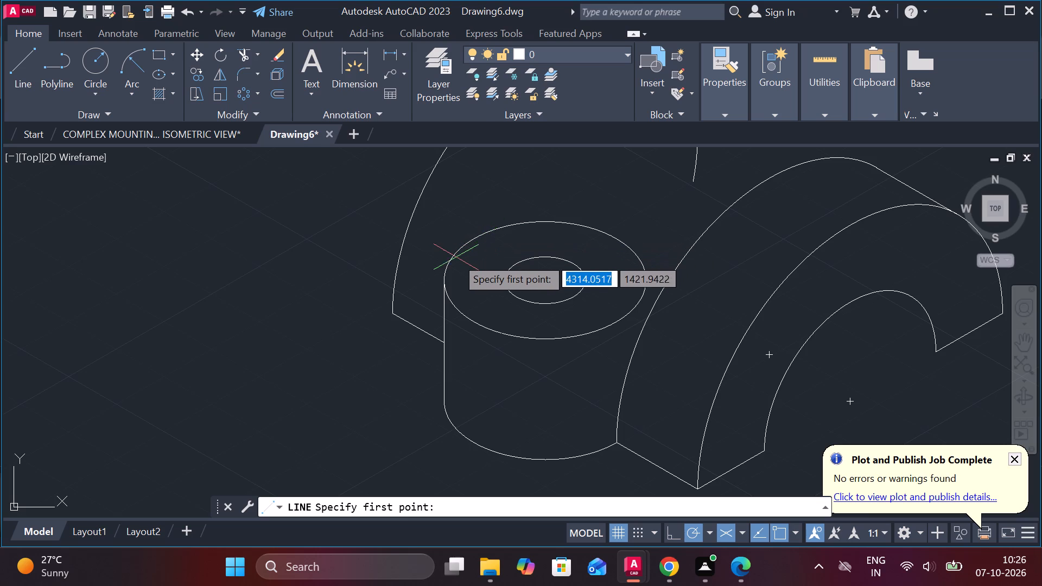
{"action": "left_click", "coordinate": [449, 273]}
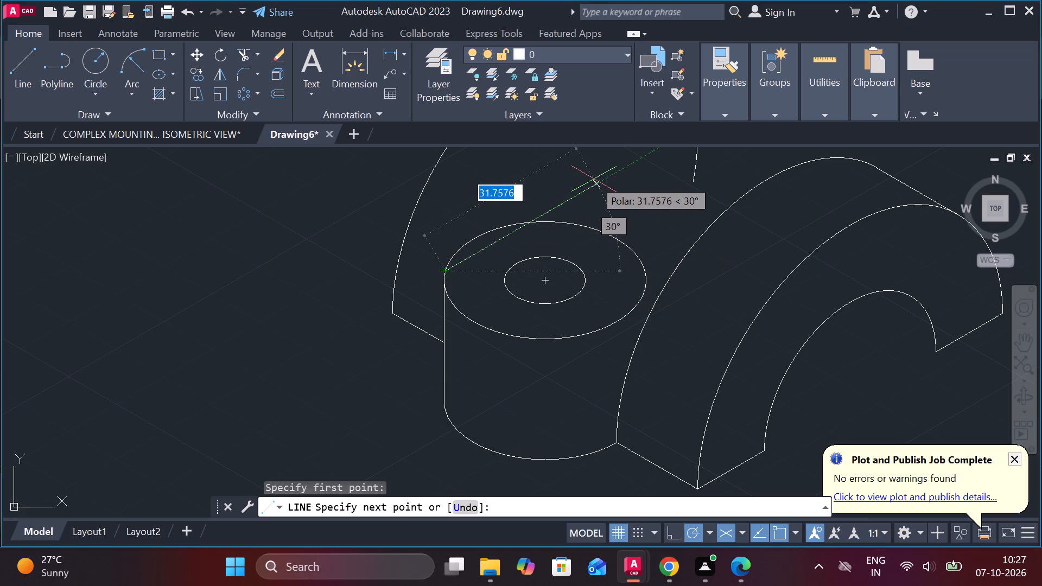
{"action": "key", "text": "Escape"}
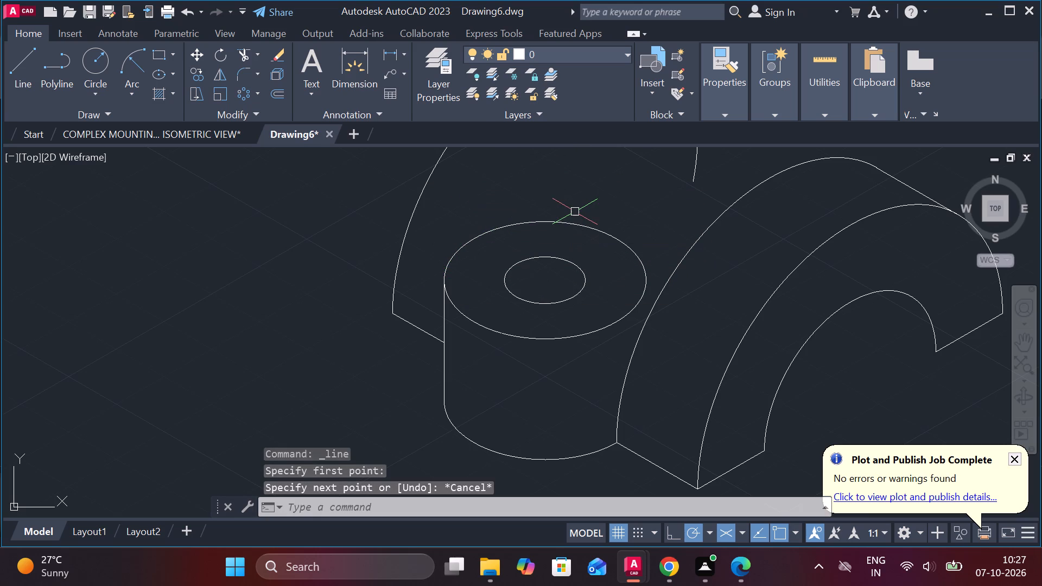
Draw a line about 31 long towards 150°, from the body's rear outer arc beside the boss across the boss's upper face.
{"action": "key", "text": "l"}
{"action": "key", "text": "Return"}
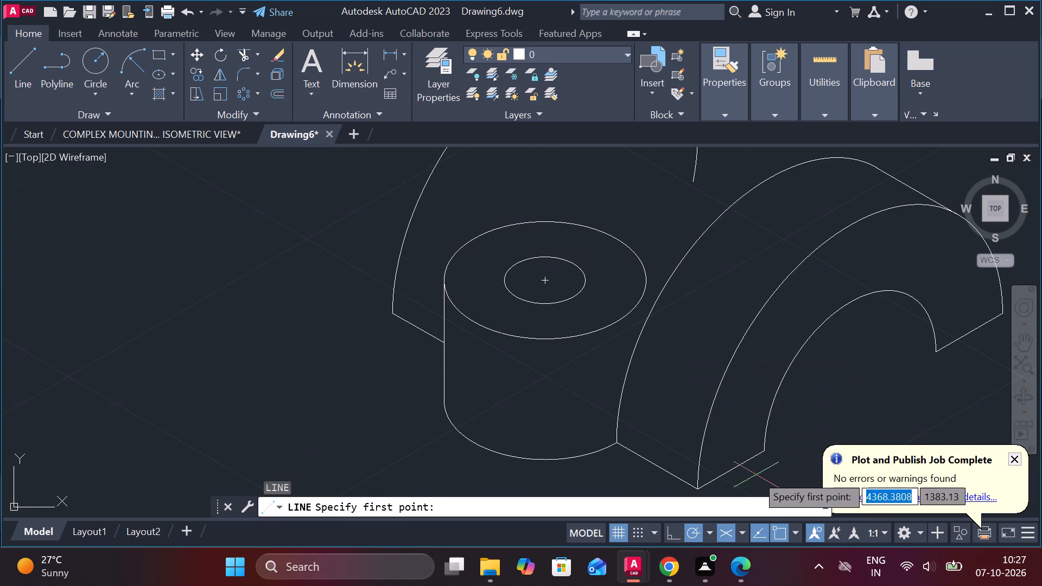
{"action": "left_click", "coordinate": [794, 534]}
{"action": "left_click", "coordinate": [794, 534]}
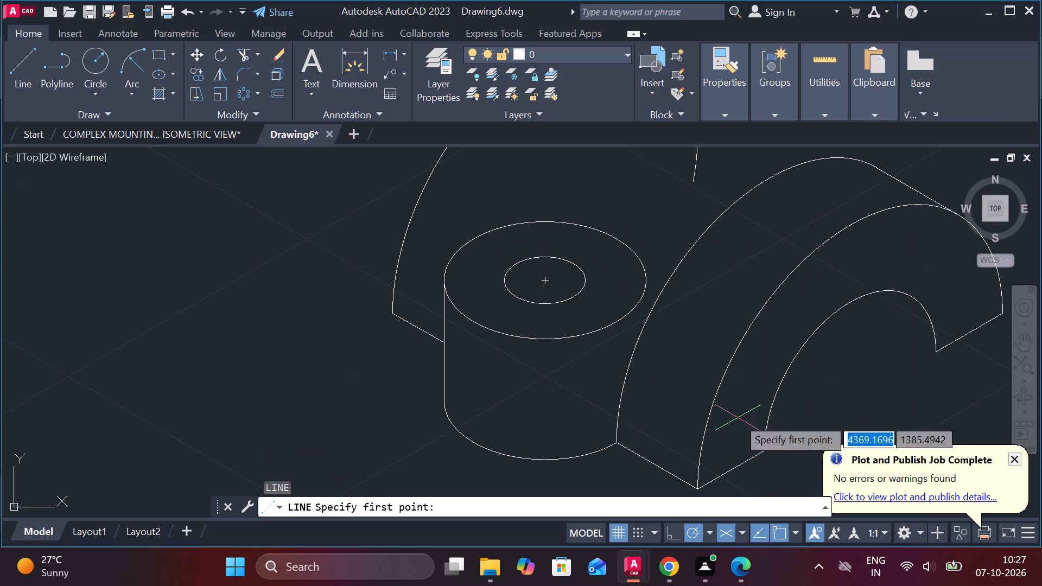
{"action": "left_click", "coordinate": [658, 291]}
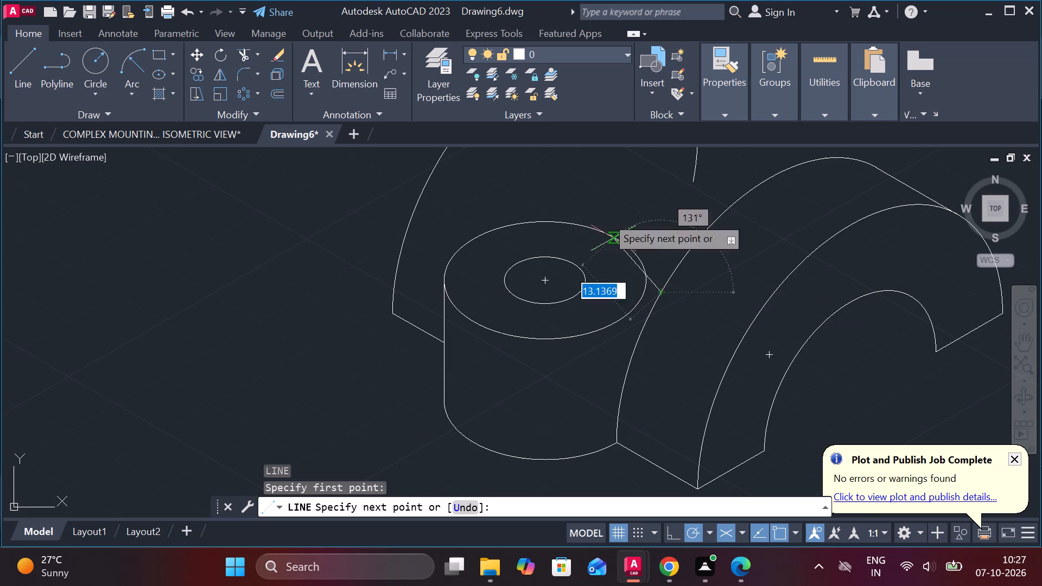
{"action": "left_click", "coordinate": [517, 202]}
{"action": "key", "text": "Escape"}
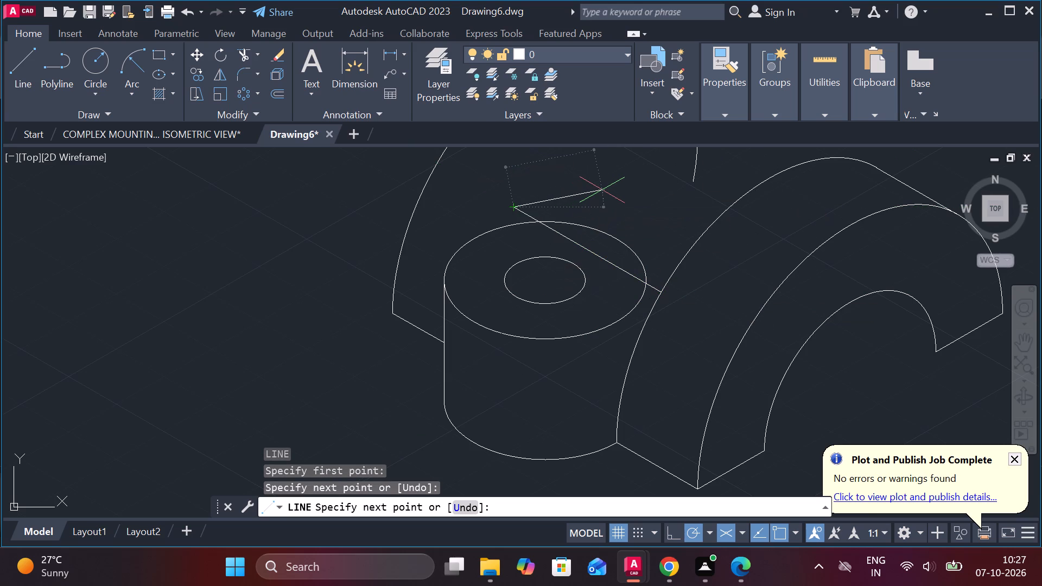
Draw a line about 14 long at 30° from the front side of the boss's upper 30 isocircle past the body's rear outer arc.
{"action": "key", "text": "l"}
{"action": "key", "text": "Return"}
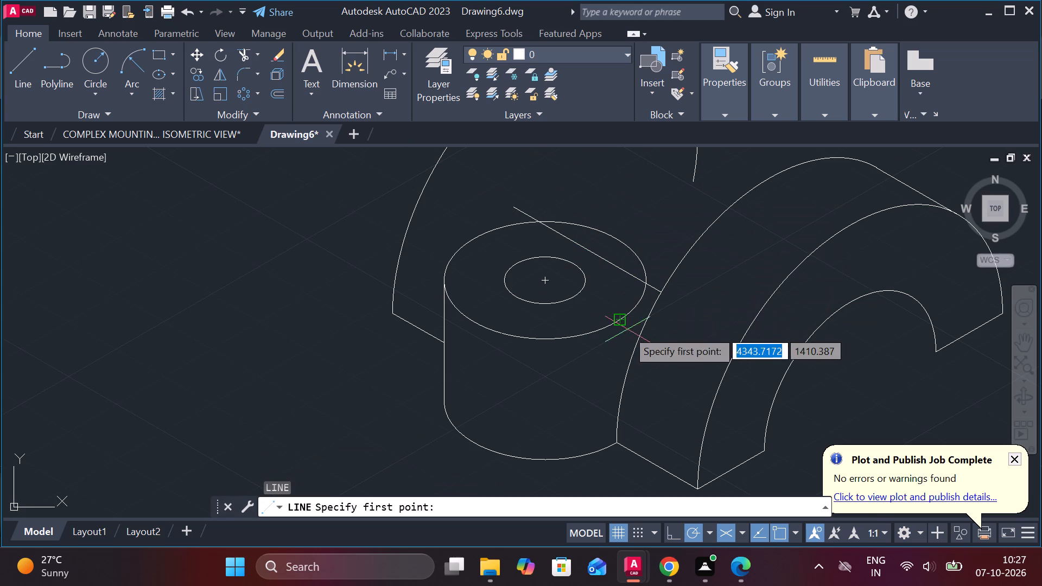
{"action": "left_click", "coordinate": [615, 320]}
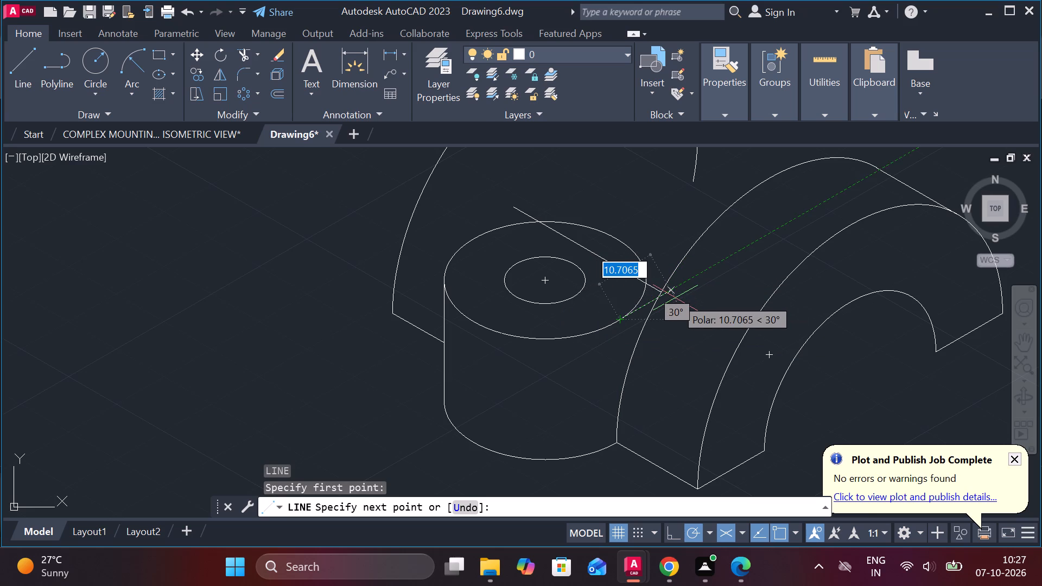
{"action": "scroll", "coordinate": [671, 298], "scroll_direction": "up", "scroll_amount": 2}
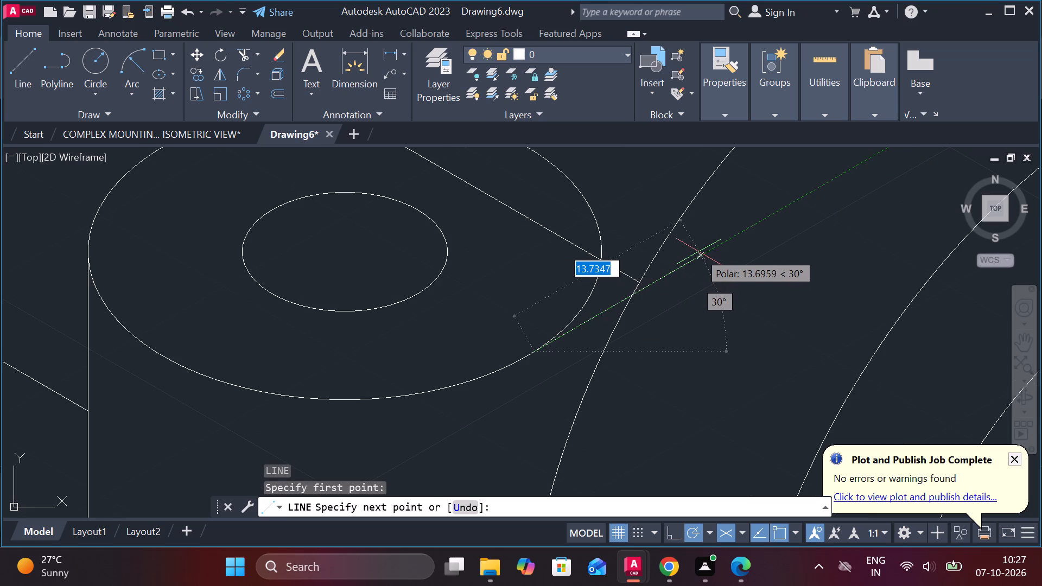
{"action": "left_click", "coordinate": [698, 252]}
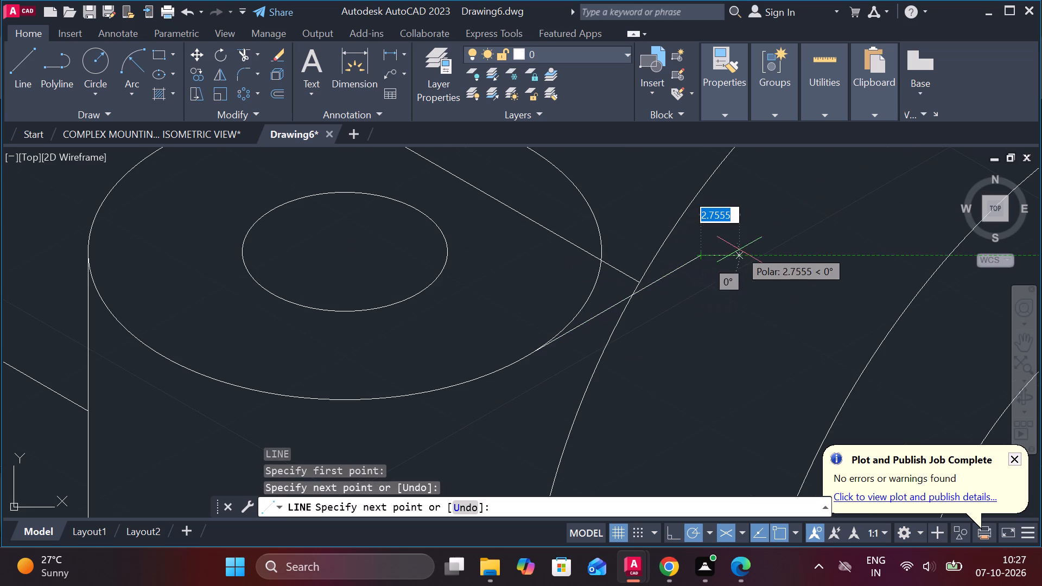
{"action": "key", "text": "Escape"}
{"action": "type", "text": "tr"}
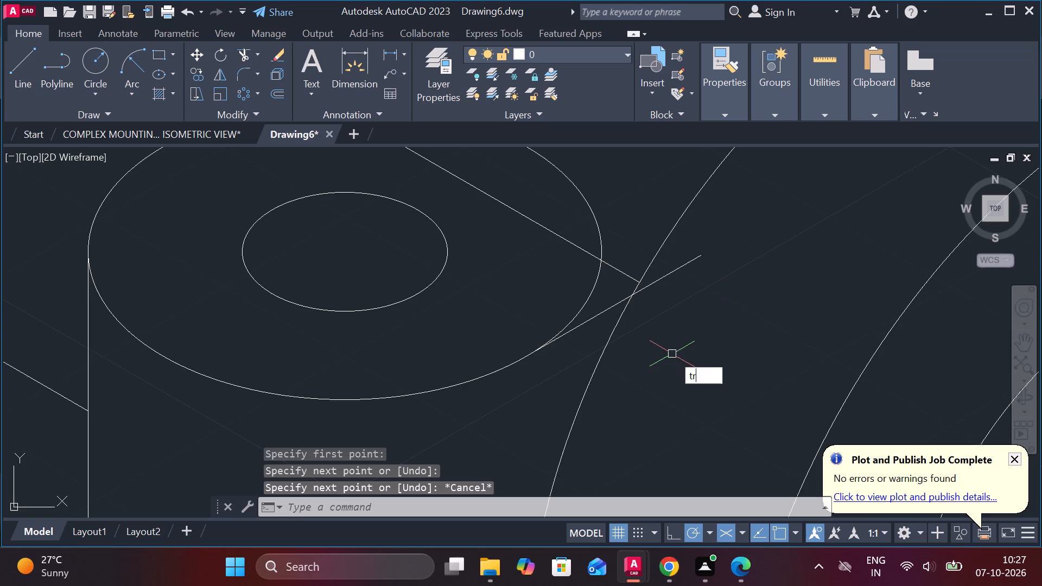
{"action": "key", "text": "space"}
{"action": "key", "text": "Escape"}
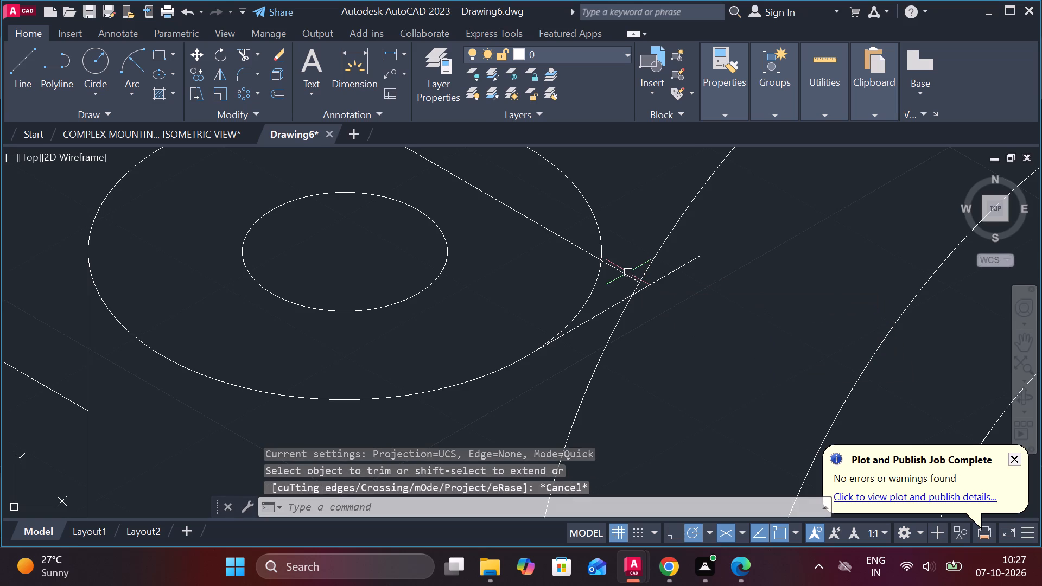
Erase the 150° line crossing the boss's upper face.
{"action": "left_click", "coordinate": [627, 272]}
{"action": "type", "text": "e"}
{"action": "key", "text": "space"}
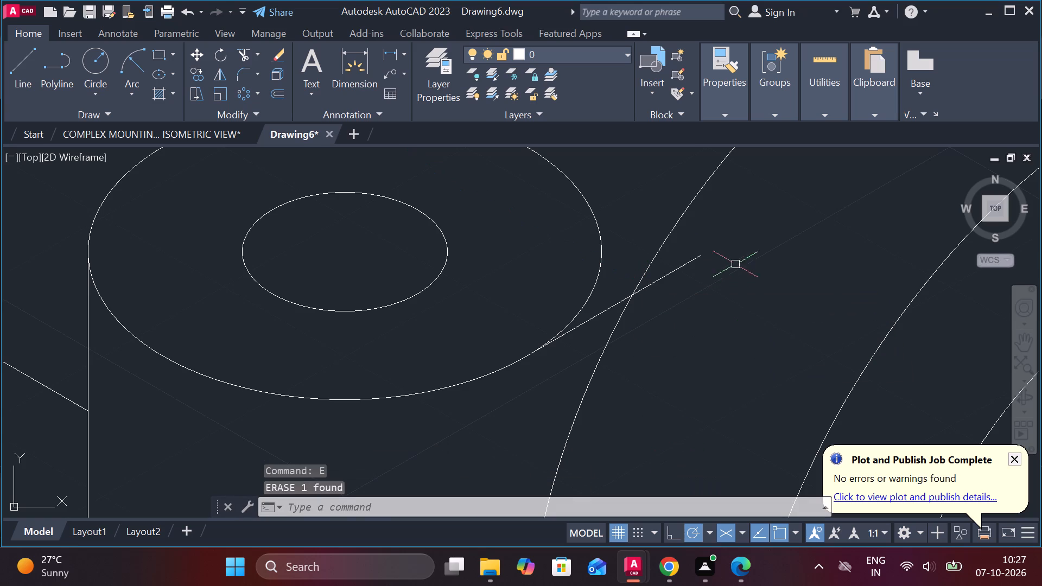
Draw a line towards 150° across the boss's upper face from where the 30° line meets the body's rear outer arc.
{"action": "left_click", "coordinate": [24, 64]}
{"action": "left_click", "coordinate": [627, 292]}
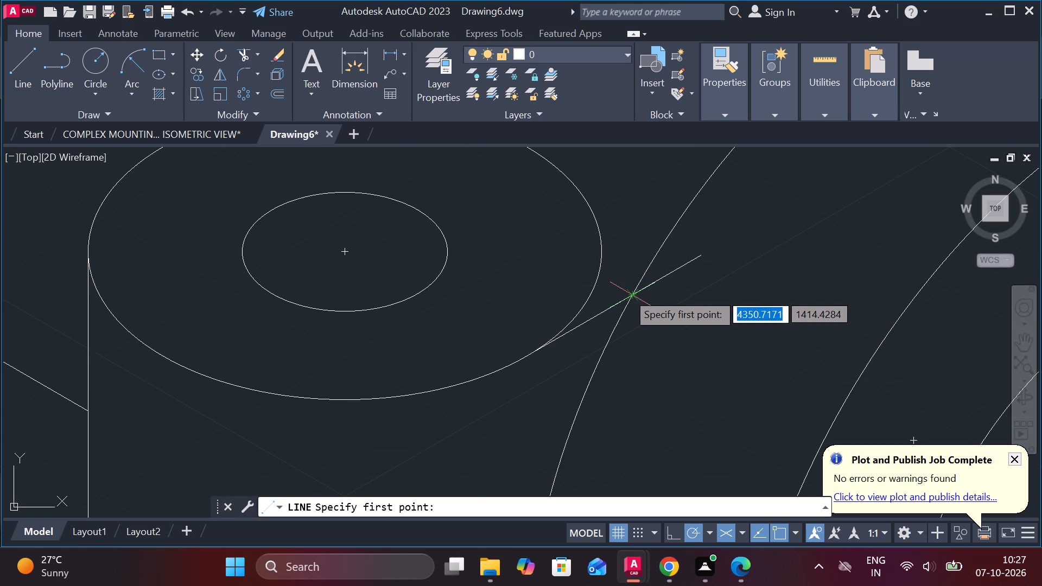
{"action": "middle_click_drag", "start_coordinate": [514, 223], "coordinate": [729, 461]}
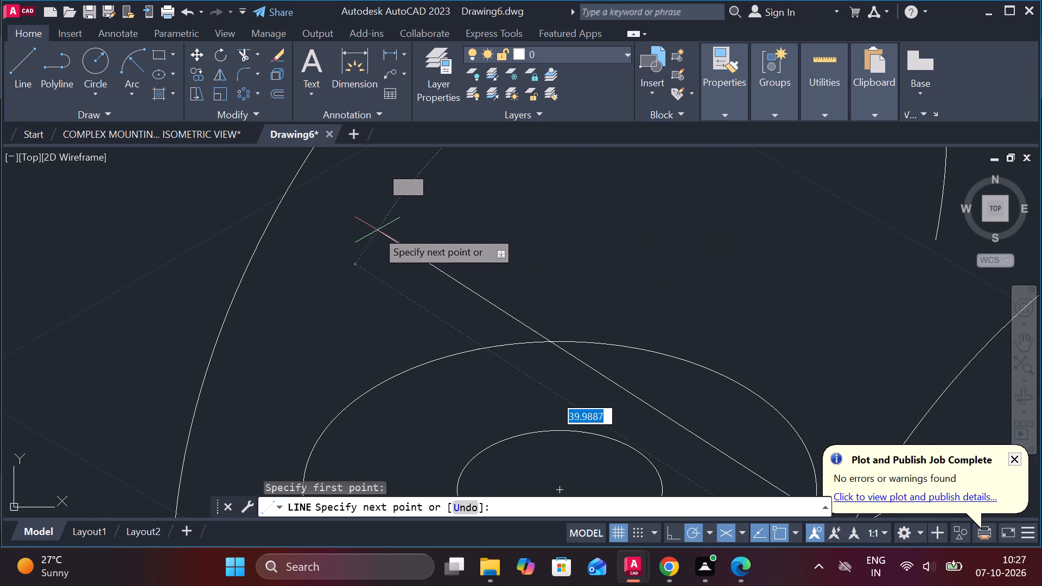
{"action": "left_click", "coordinate": [348, 239]}
{"action": "key", "text": "Escape"}
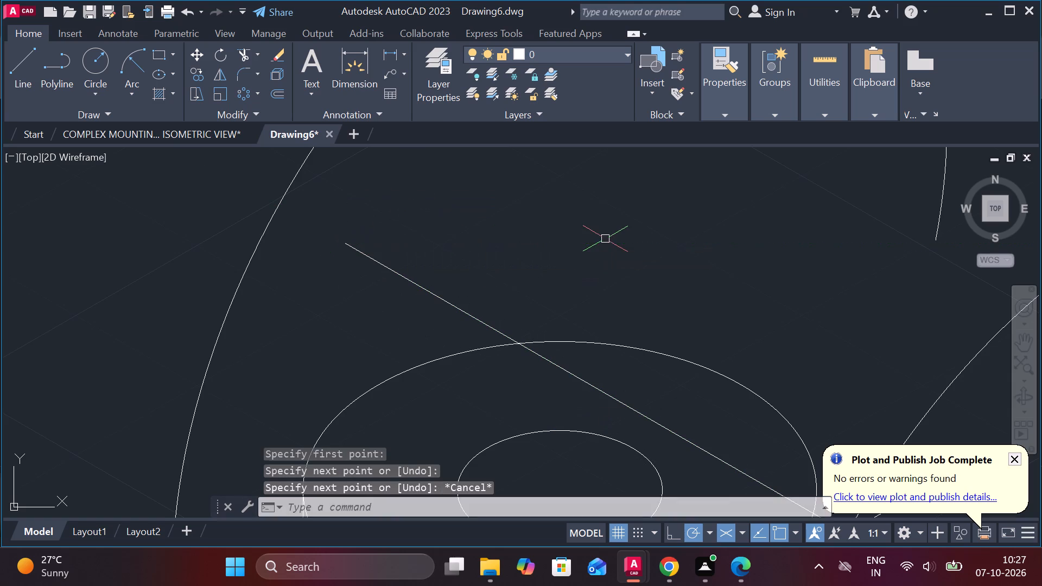
Trim the 30° line's overhang, the upper isocircle's portions beyond the two lines and the 150° line's end beside the body arc.
{"action": "scroll", "coordinate": [605, 239], "scroll_direction": "down", "scroll_amount": 1}
{"action": "middle_click_drag", "start_coordinate": [610, 239], "coordinate": [613, 162]}
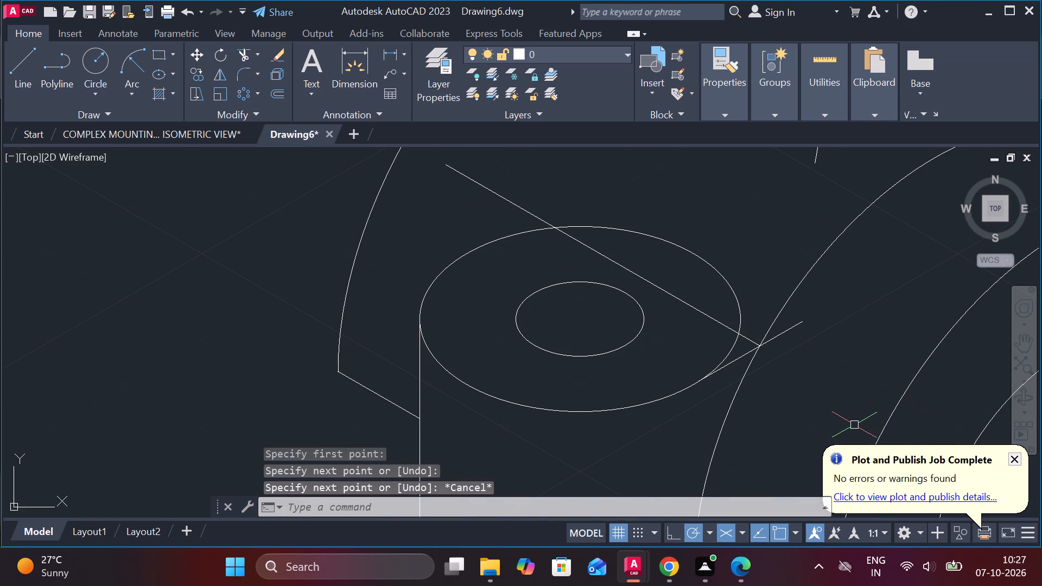
{"action": "type", "text": "tr"}
{"action": "key", "text": "space"}
{"action": "left_click", "coordinate": [793, 328]}
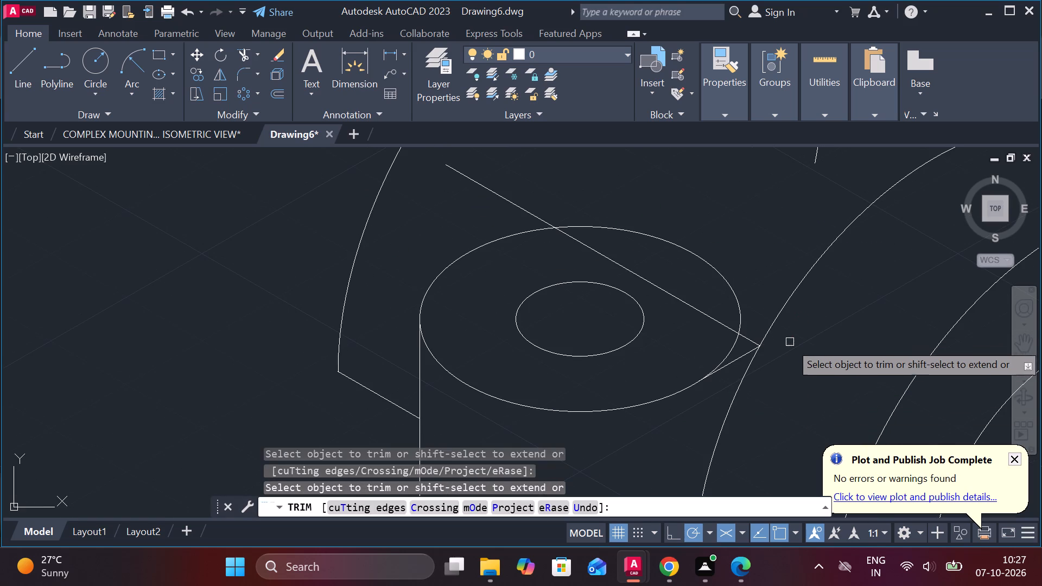
{"action": "left_click", "coordinate": [727, 354]}
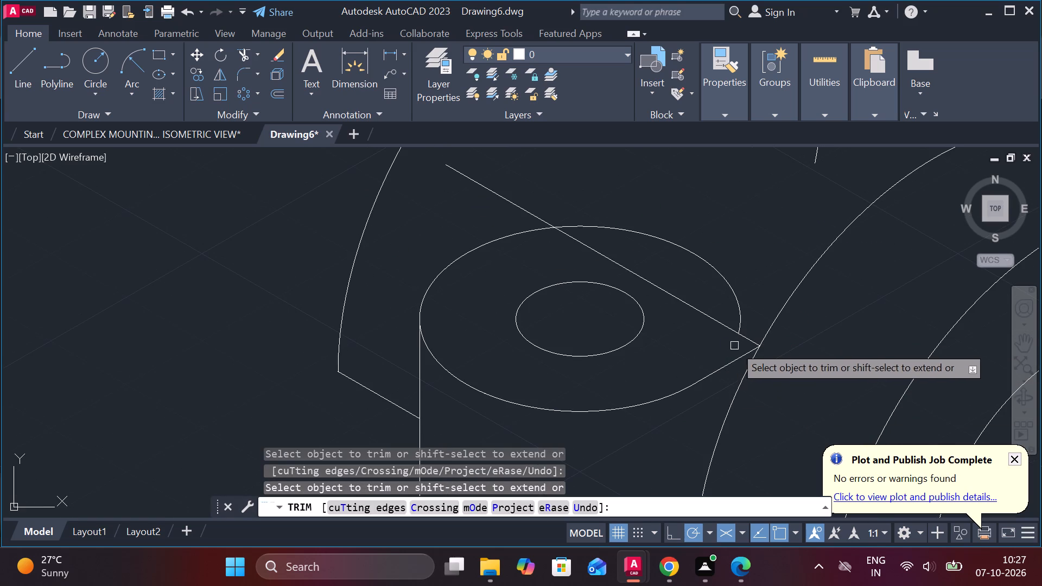
{"action": "left_click", "coordinate": [741, 337]}
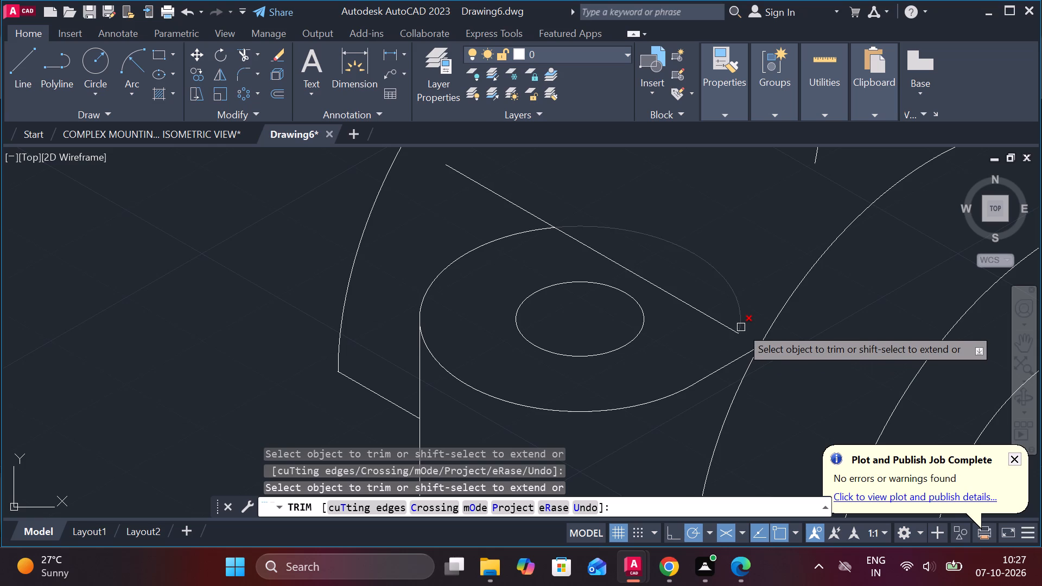
{"action": "left_click", "coordinate": [739, 302]}
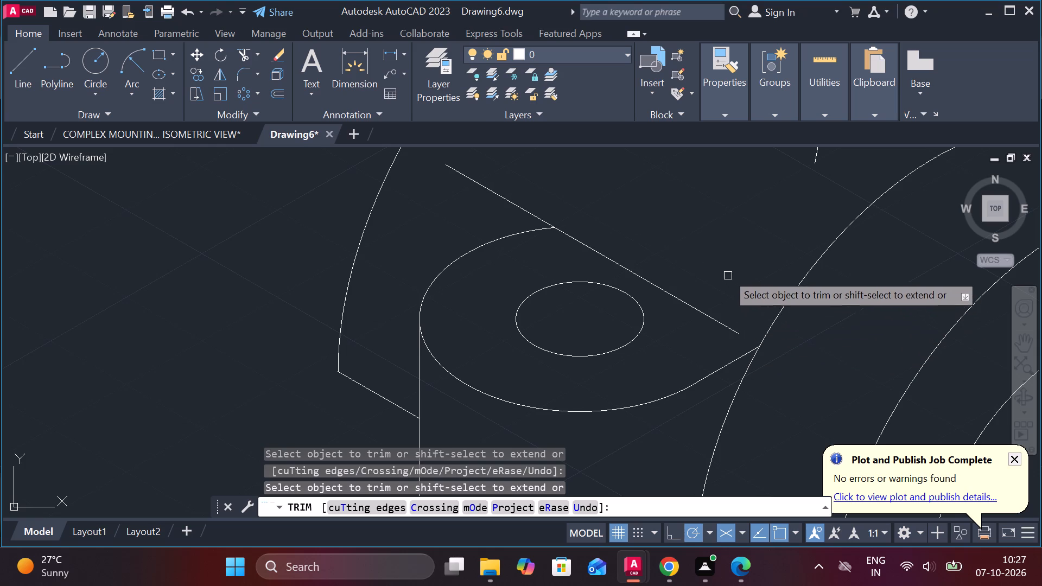
{"action": "scroll", "coordinate": [733, 233], "scroll_direction": "down", "scroll_amount": 1}
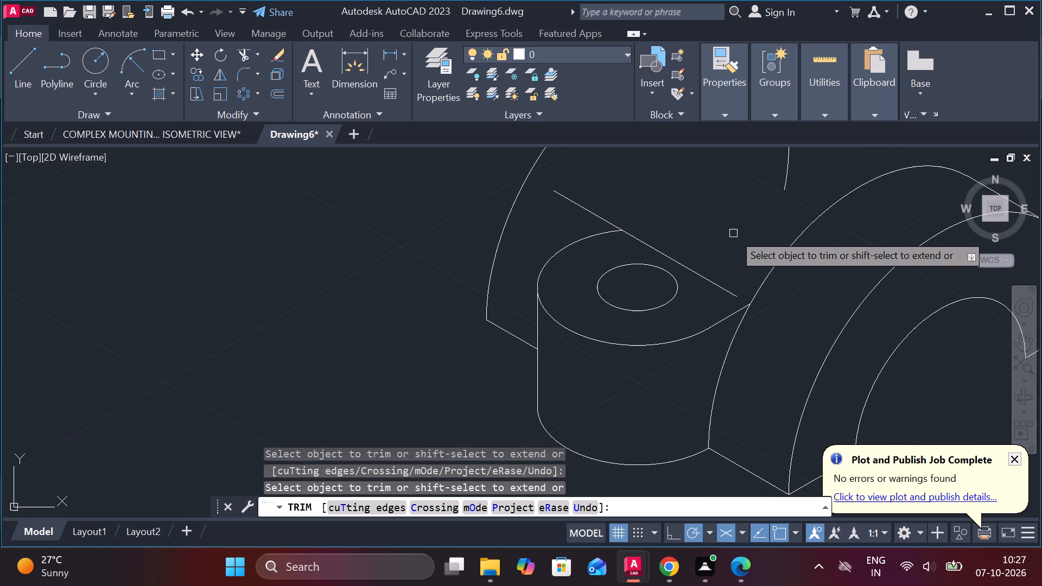
{"action": "scroll", "coordinate": [733, 233], "scroll_direction": "down", "scroll_amount": 1}
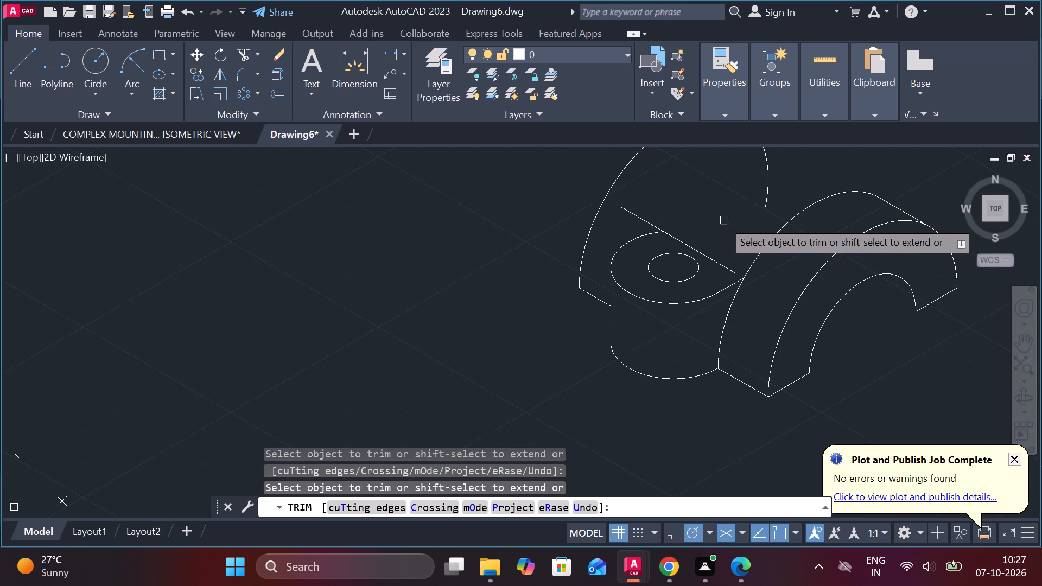
{"action": "key", "text": "Escape"}
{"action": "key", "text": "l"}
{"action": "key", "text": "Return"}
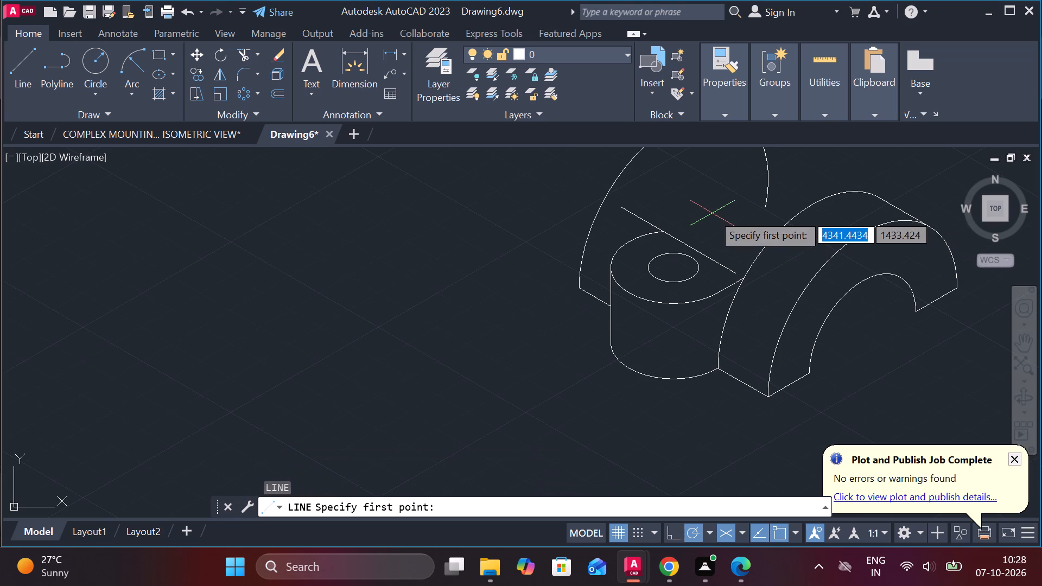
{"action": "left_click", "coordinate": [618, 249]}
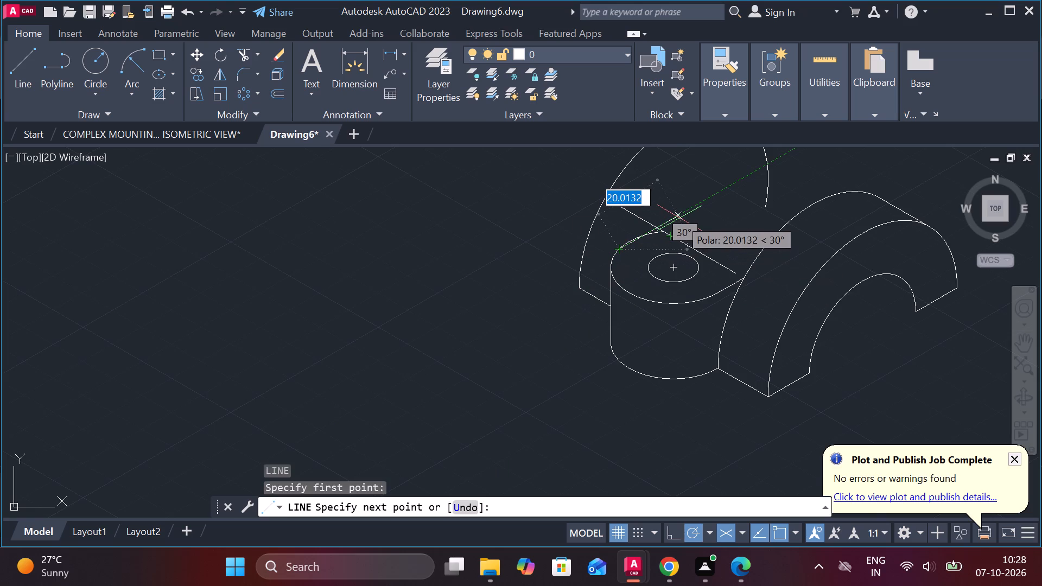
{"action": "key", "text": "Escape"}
Draw a line about 14 long at 30° from the rear side of the boss's upper arc past the 150° line.
{"action": "key", "text": "space"}
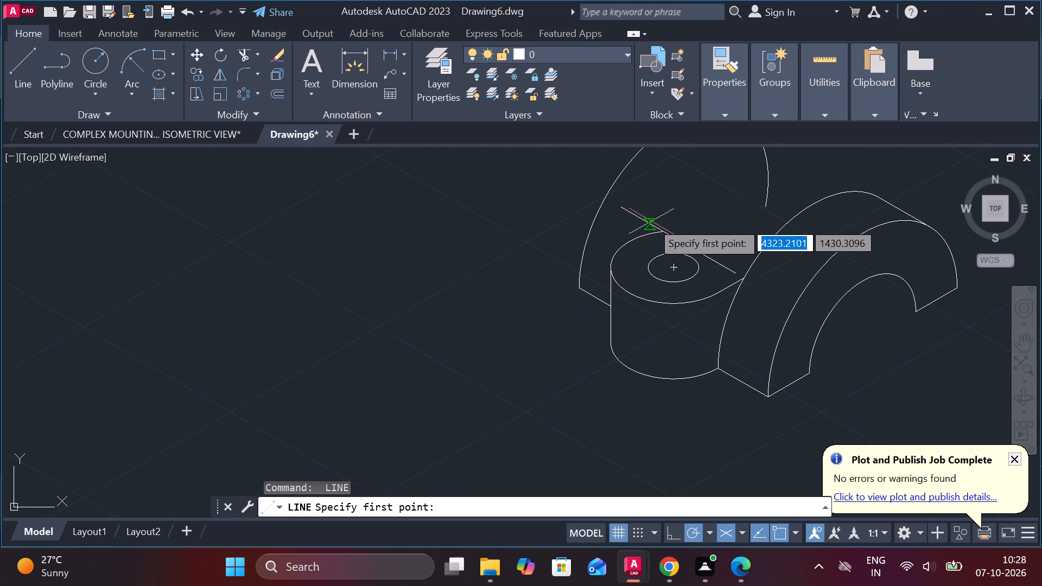
{"action": "scroll", "coordinate": [651, 221], "scroll_direction": "up", "scroll_amount": 2}
{"action": "left_click", "coordinate": [582, 276]}
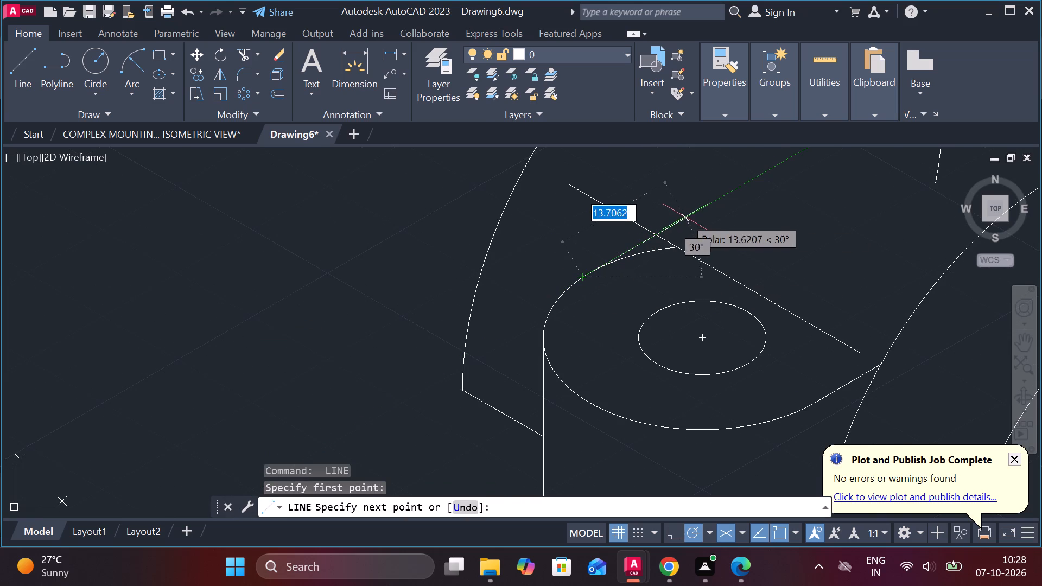
{"action": "left_click", "coordinate": [692, 215]}
{"action": "key", "text": "Escape"}
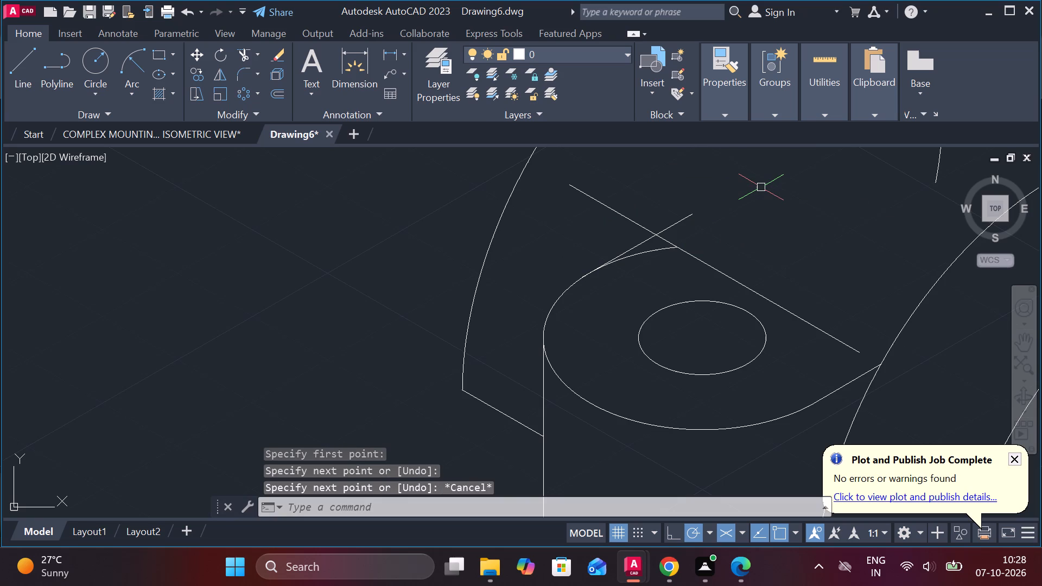
Trim the upper arc's leftover beneath the new 30° line and both lines' overhangs beyond their shared rear corner.
{"action": "type", "text": "tr"}
{"action": "key", "text": "space"}
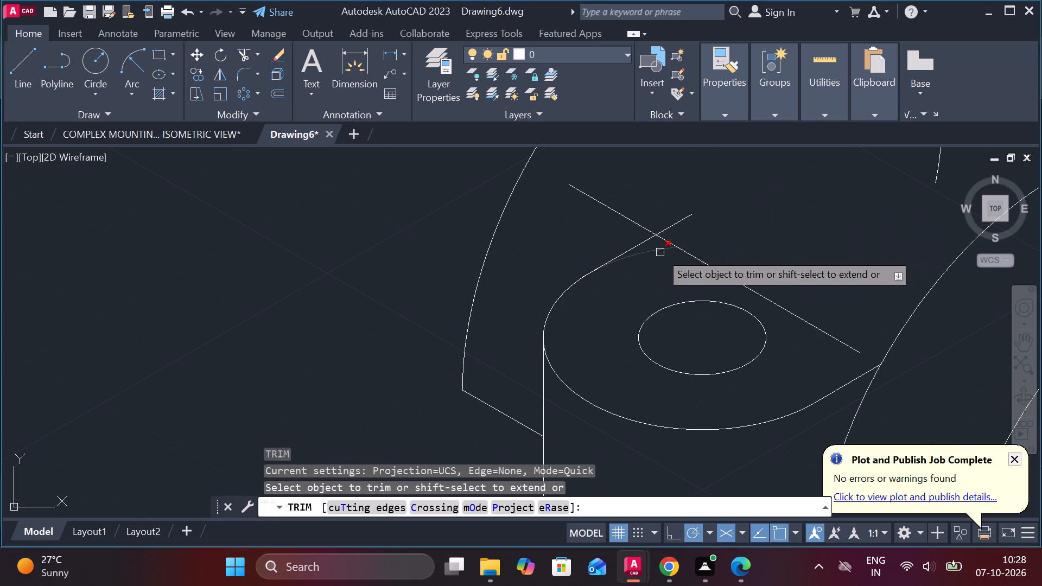
{"action": "left_click", "coordinate": [660, 252]}
{"action": "left_click", "coordinate": [672, 224]}
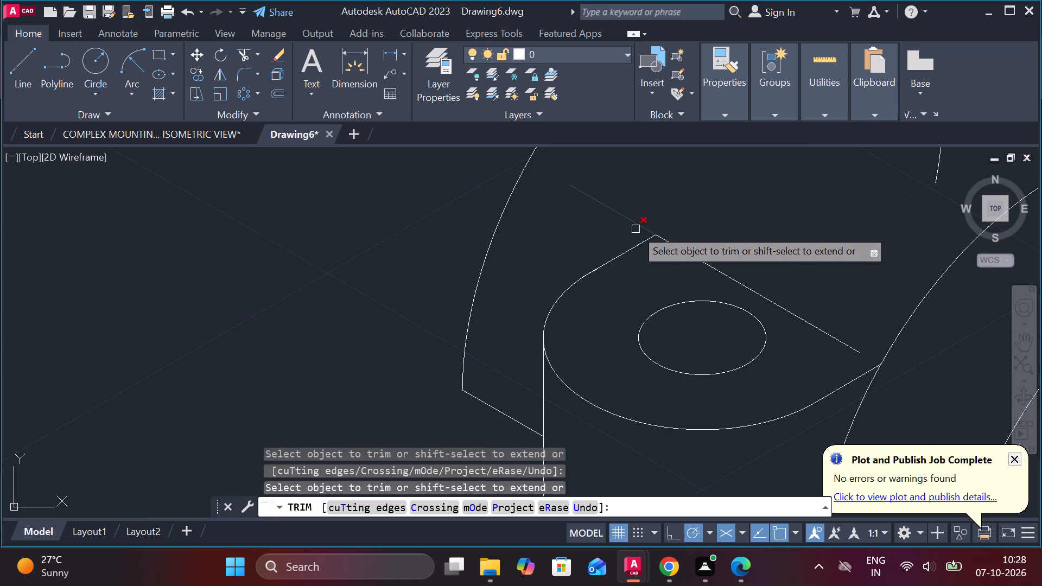
{"action": "left_click", "coordinate": [636, 229]}
{"action": "scroll", "coordinate": [592, 225], "scroll_direction": "down", "scroll_amount": 1}
{"action": "key", "text": "Escape"}
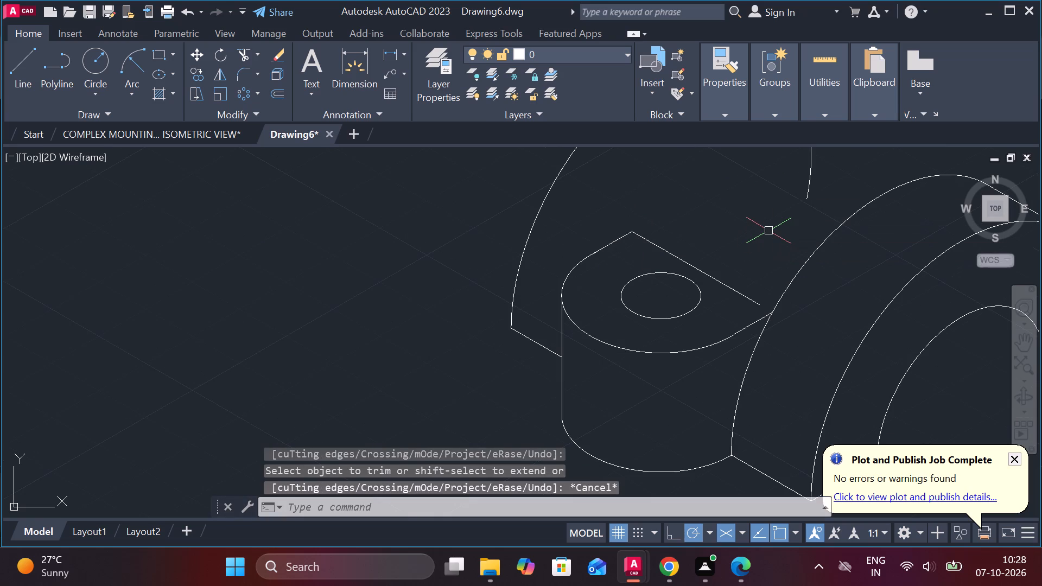
Extend the 150° line on the boss's upper face to the body's rear outer arc.
{"action": "type", "text": "ex"}
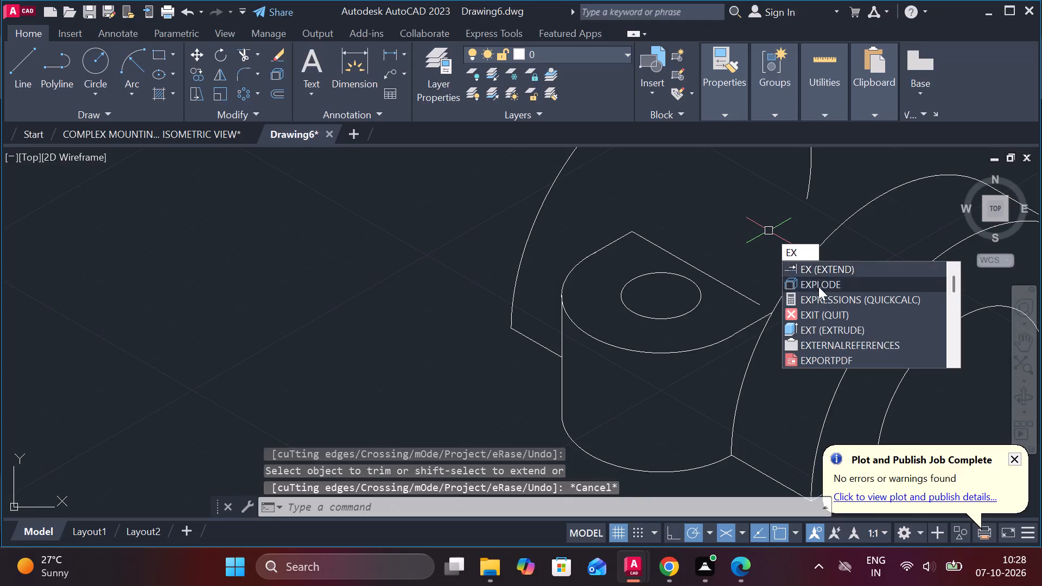
{"action": "left_click", "coordinate": [812, 266]}
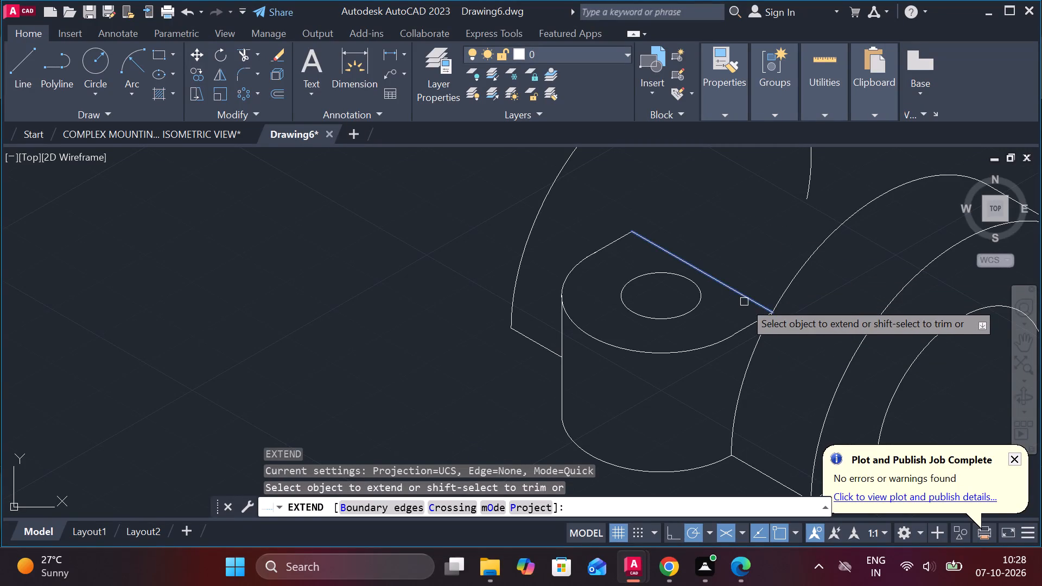
{"action": "left_click", "coordinate": [744, 302]}
{"action": "key", "text": "Escape"}
{"action": "scroll", "coordinate": [842, 285], "scroll_direction": "down", "scroll_amount": 1}
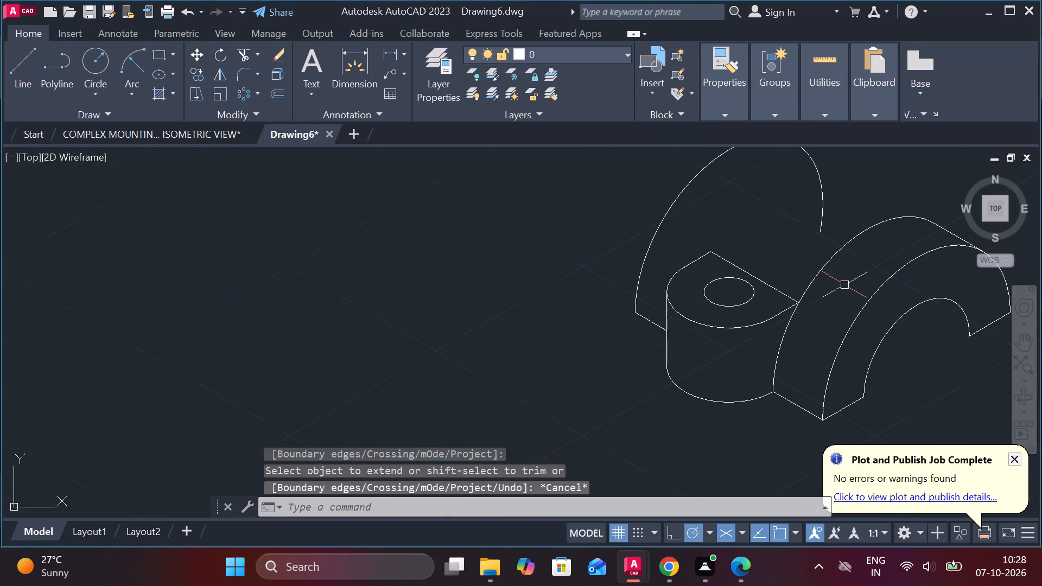
Trim the body's rear outer arc above the corner where it meets the boss's upper face.
{"action": "type", "text": "tr"}
{"action": "key", "text": "space"}
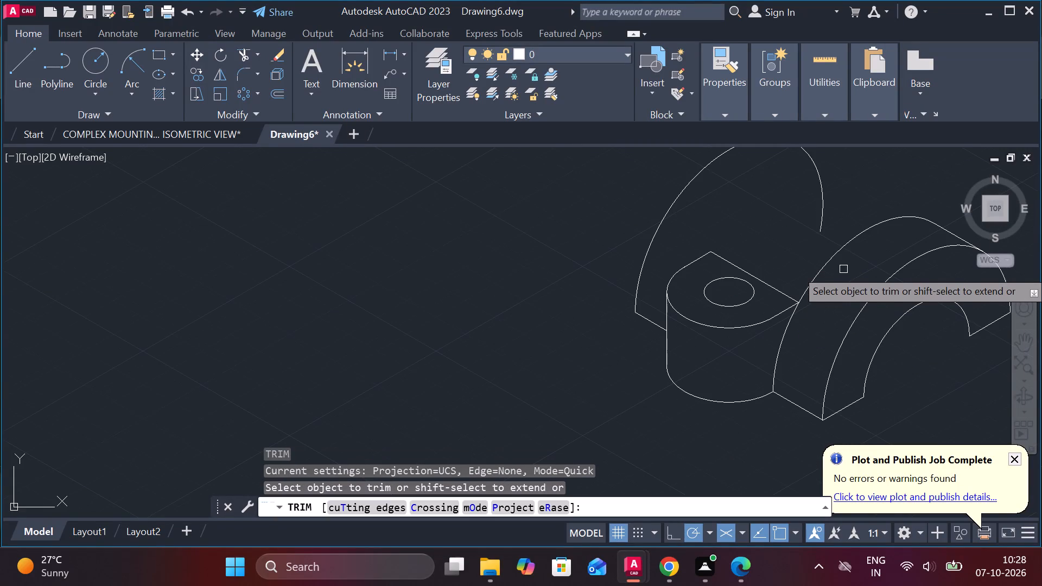
{"action": "left_click", "coordinate": [822, 270]}
{"action": "middle_click_drag", "start_coordinate": [937, 220], "coordinate": [774, 220]}
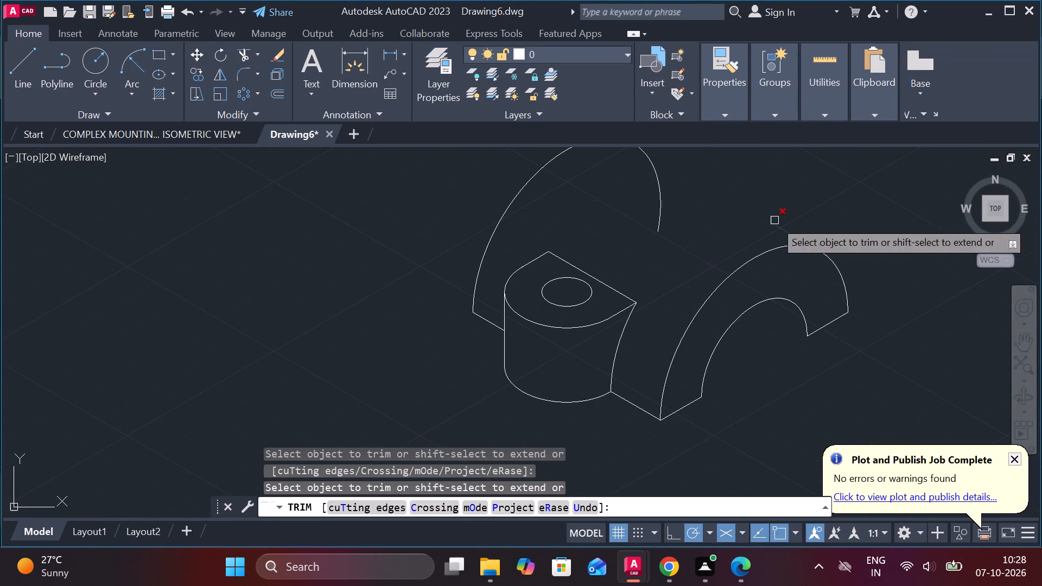
{"action": "scroll", "coordinate": [907, 298], "scroll_direction": "down", "scroll_amount": 1}
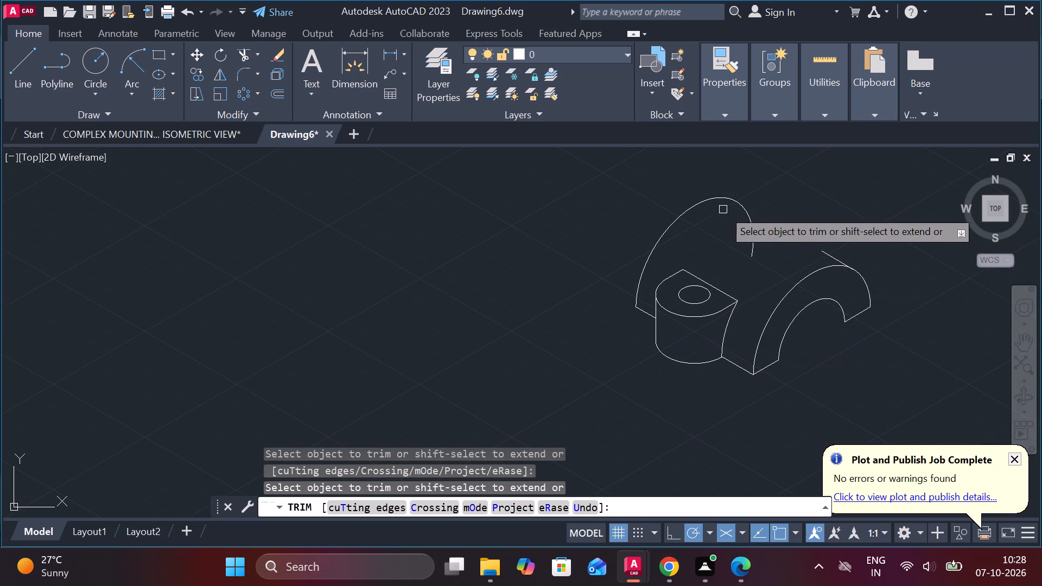
{"action": "middle_click_drag", "start_coordinate": [584, 342], "coordinate": [600, 364]}
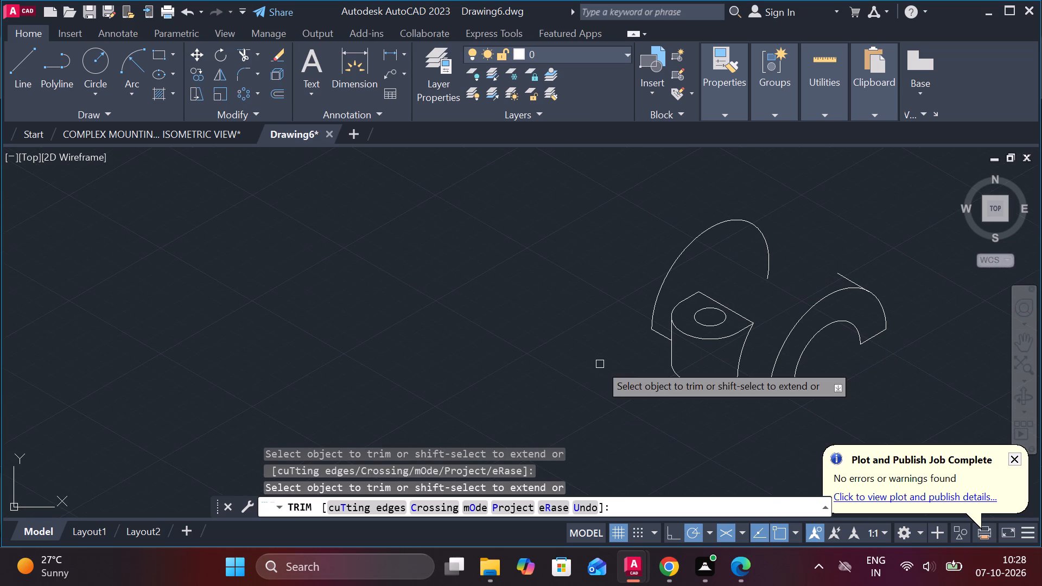
{"action": "key", "text": "Escape"}
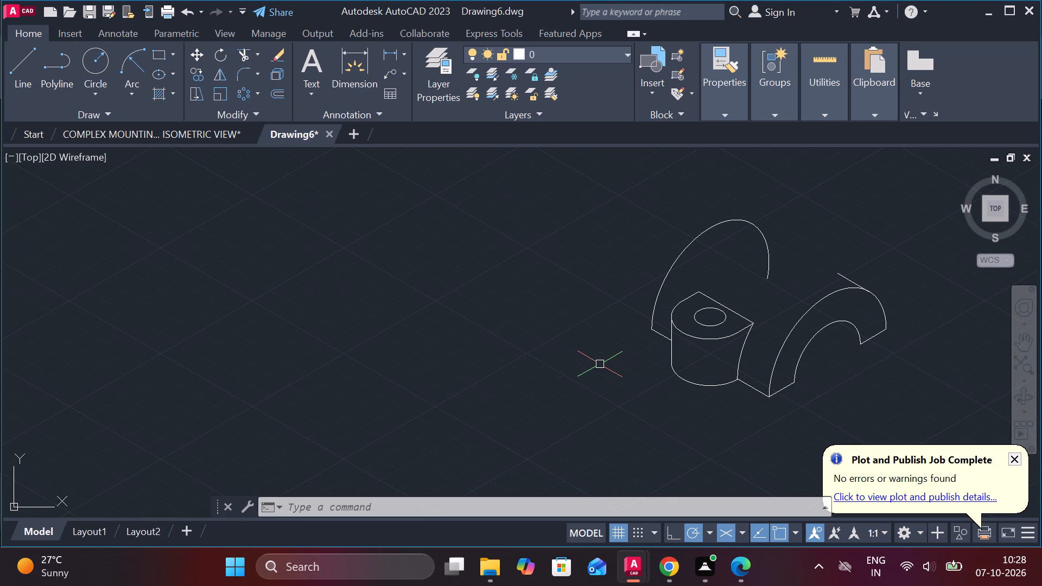
Draw a line from the front arch's centre 100 straight up, continuing about 102 along the 150° direction.
{"action": "left_click", "coordinate": [19, 69]}
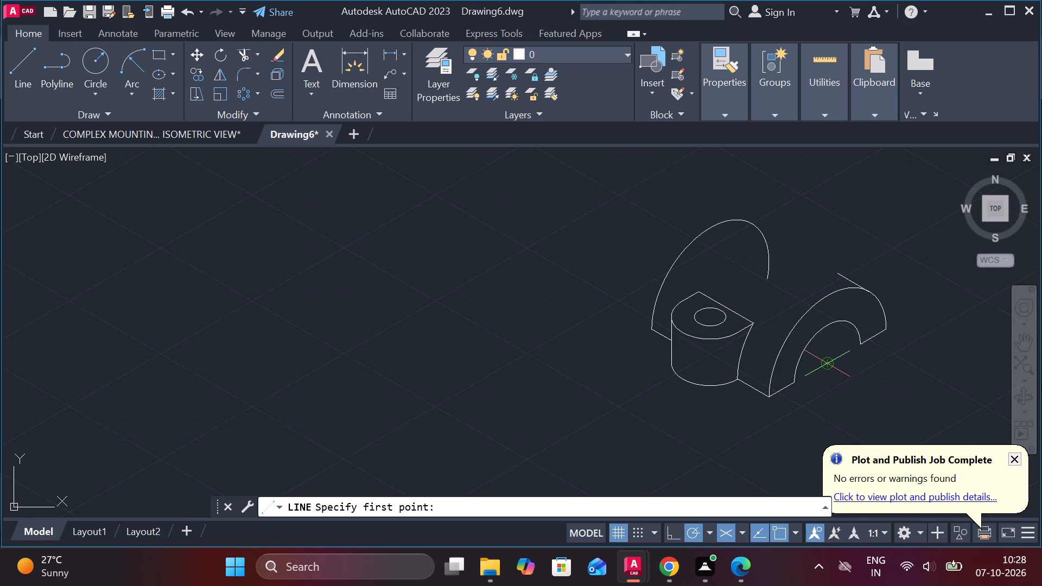
{"action": "left_click", "coordinate": [830, 364]}
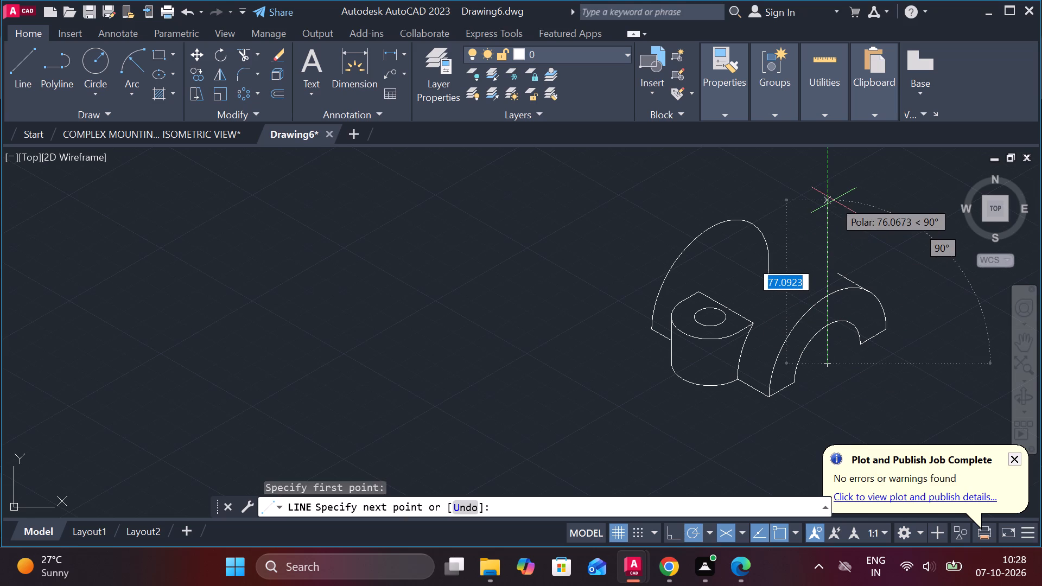
{"action": "type", "text": "100"}
{"action": "key", "text": "Return"}
{"action": "middle_click_drag", "start_coordinate": [828, 230], "coordinate": [838, 305]}
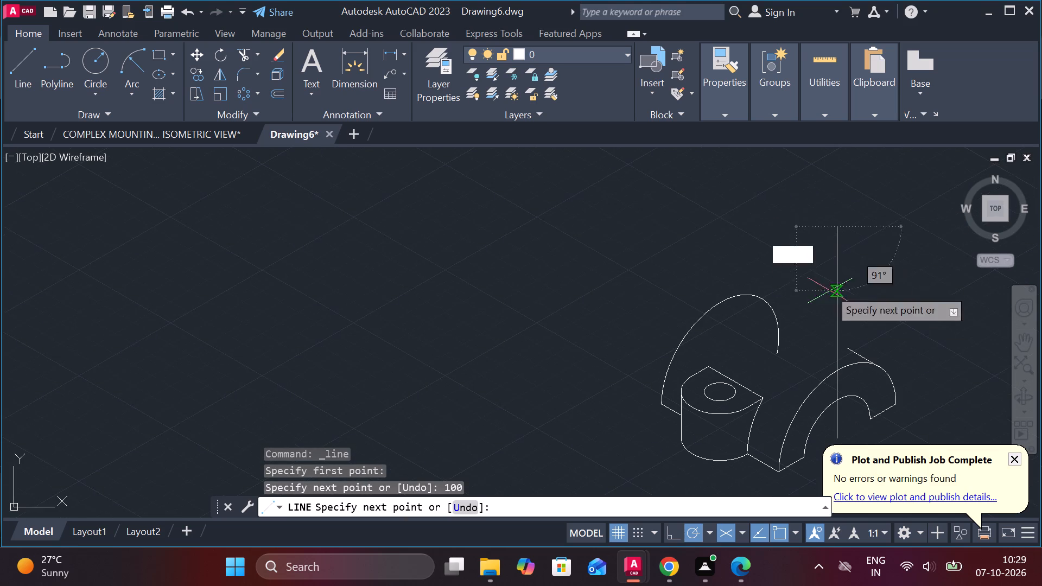
{"action": "middle_click_drag", "start_coordinate": [665, 168], "coordinate": [722, 291]}
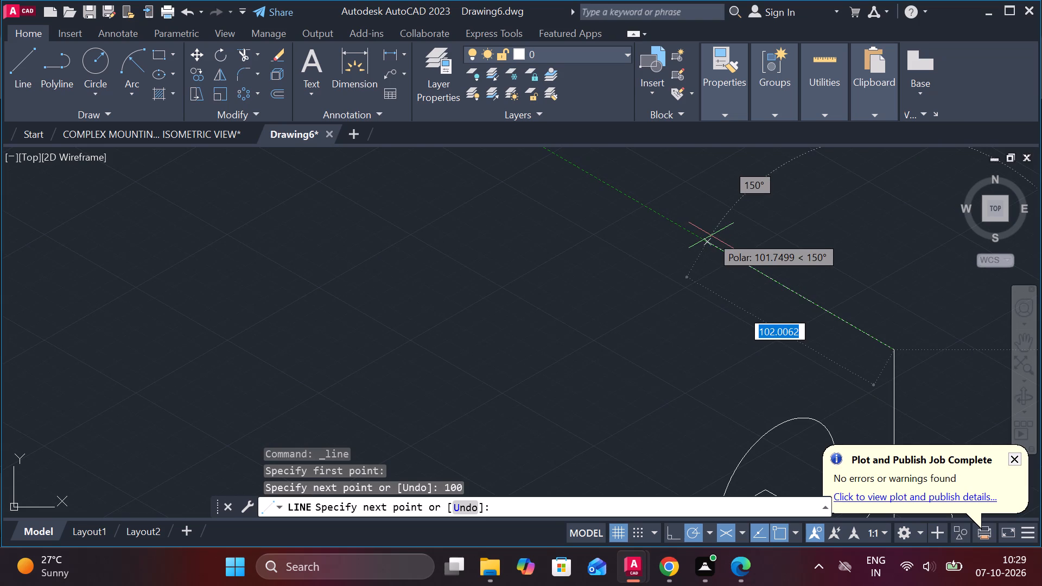
{"action": "left_click", "coordinate": [711, 235]}
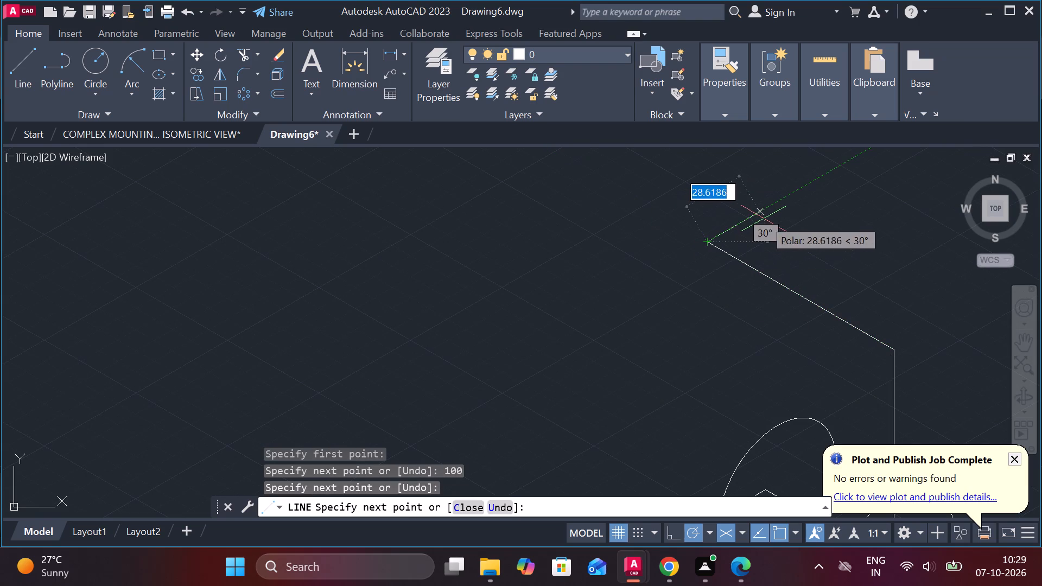
{"action": "key", "text": "Escape"}
{"action": "scroll", "coordinate": [764, 224], "scroll_direction": "down", "scroll_amount": 1}
{"action": "middle_click_drag", "start_coordinate": [759, 290], "coordinate": [740, 290]}
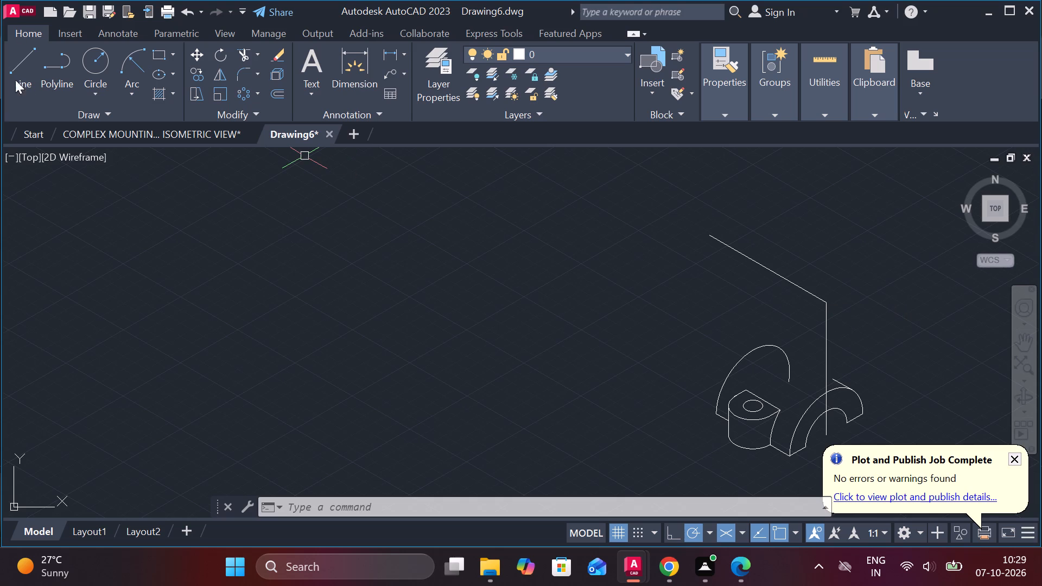
Draw a 150° line from where the vertical crosses the front outer arc, and trim it at the rear outer arc.
{"action": "left_click", "coordinate": [28, 63]}
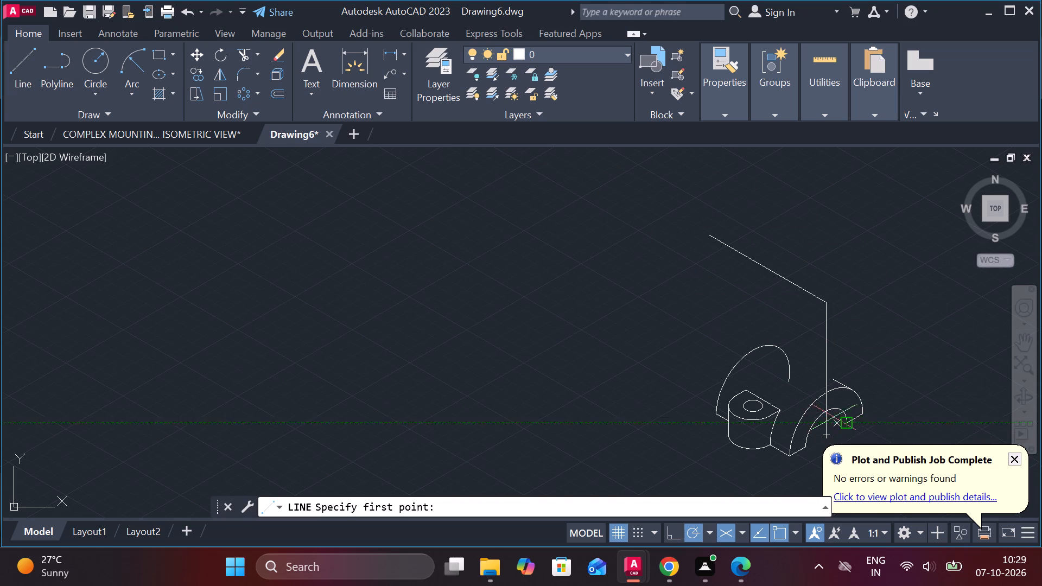
{"action": "left_click", "coordinate": [823, 391]}
{"action": "left_click", "coordinate": [671, 307]}
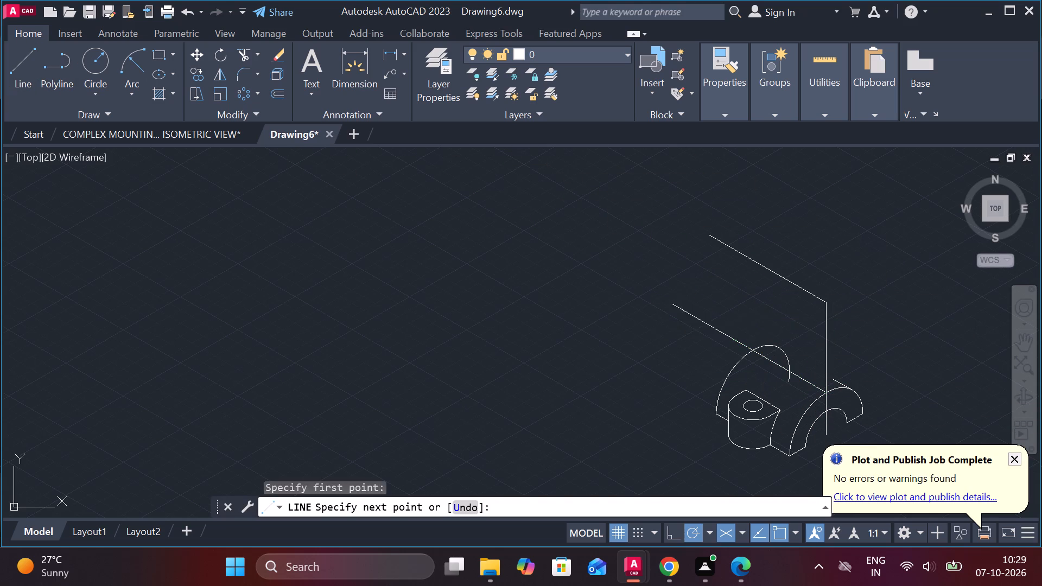
{"action": "key", "text": "Escape"}
{"action": "type", "text": "tr"}
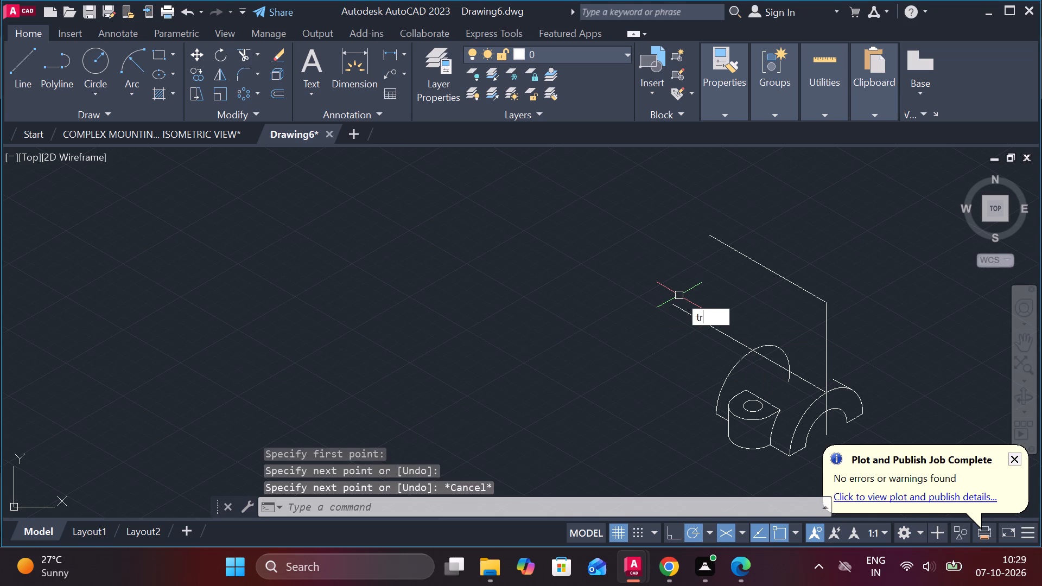
{"action": "key", "text": "space"}
{"action": "left_click", "coordinate": [737, 343]}
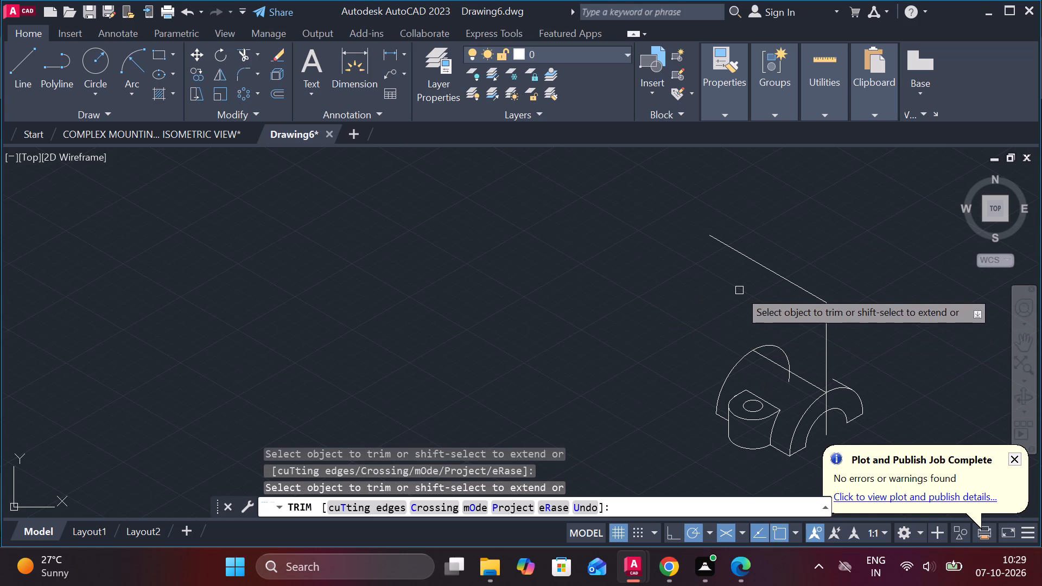
{"action": "key", "text": "Escape"}
Draw a vertical line from the new edge's rear end on the rear outer arc up past the upper 150° line.
{"action": "key", "text": "l"}
{"action": "key", "text": "Return"}
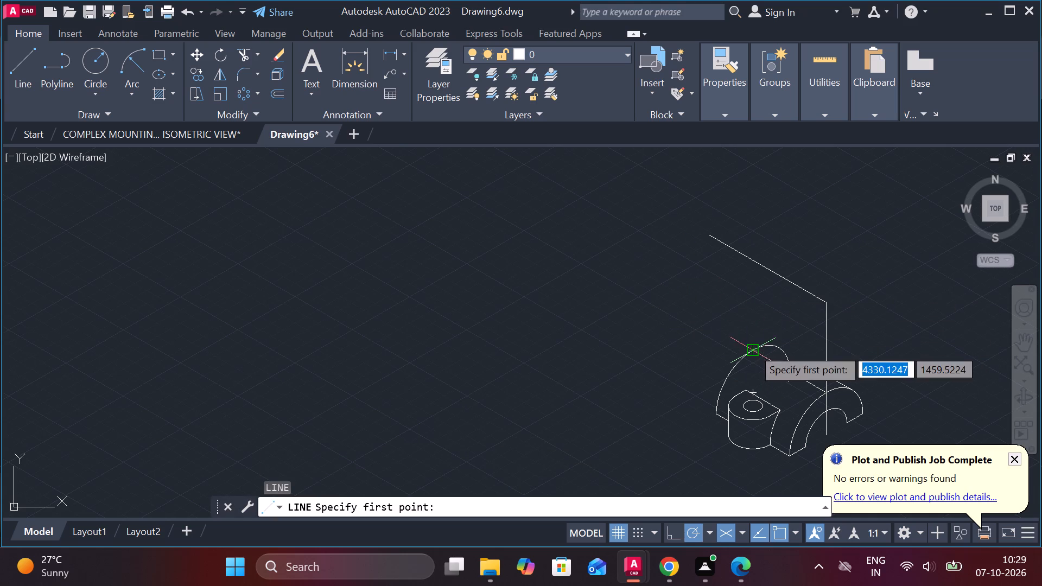
{"action": "left_click", "coordinate": [752, 348]}
{"action": "left_click", "coordinate": [759, 184]}
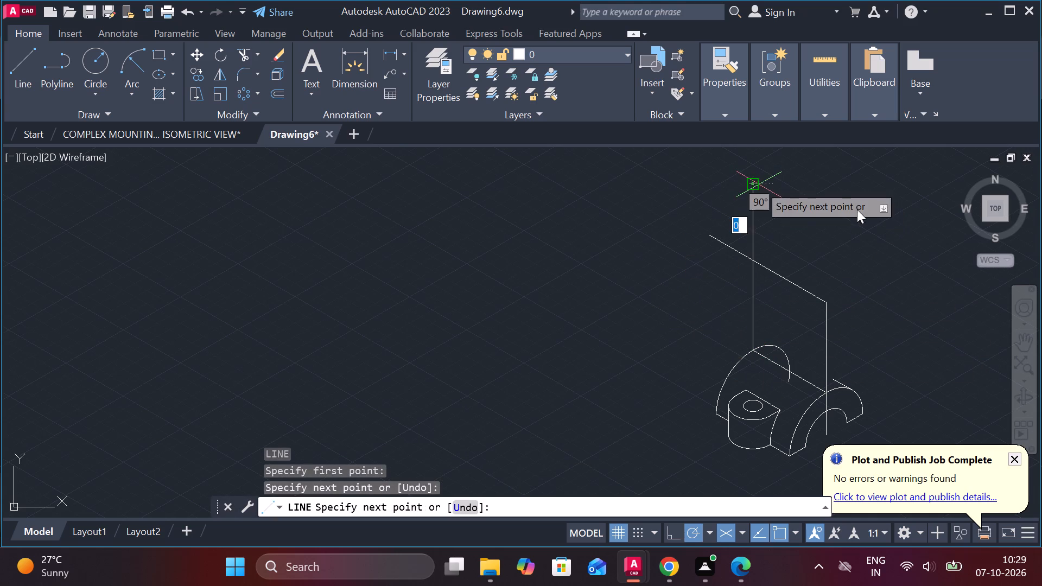
{"action": "key", "text": "Escape"}
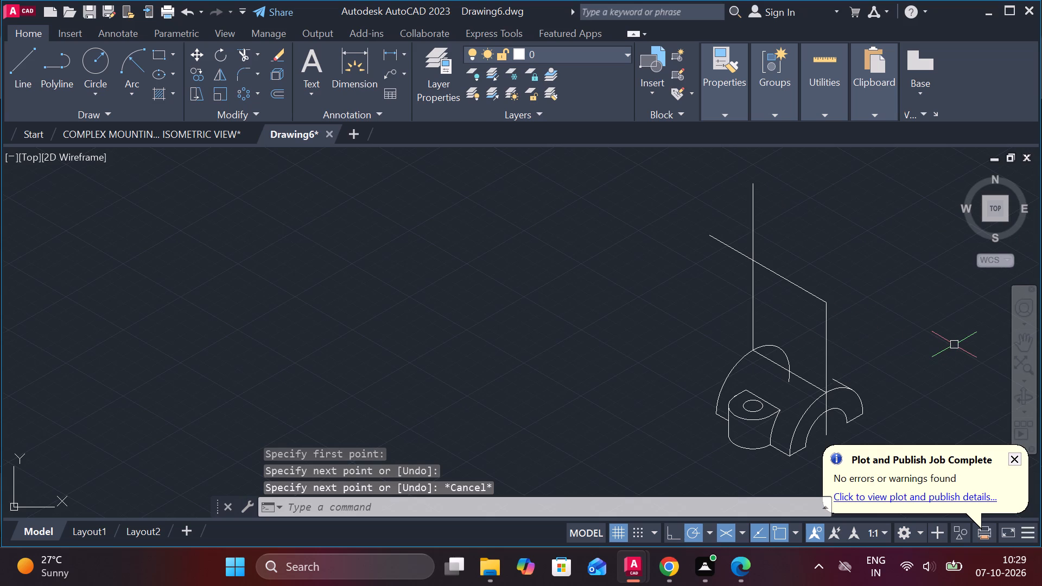
Trim the part of the rear outer arc beyond the rear vertical line's base, both above and below the 150° edge.
{"action": "type", "text": "tr"}
{"action": "key", "text": "Return"}
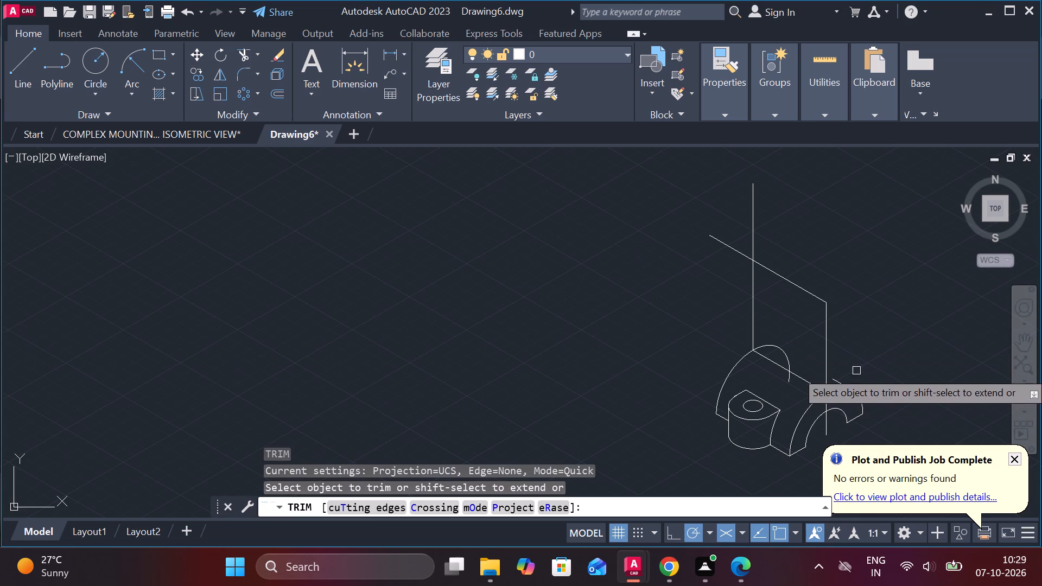
{"action": "left_click", "coordinate": [779, 347]}
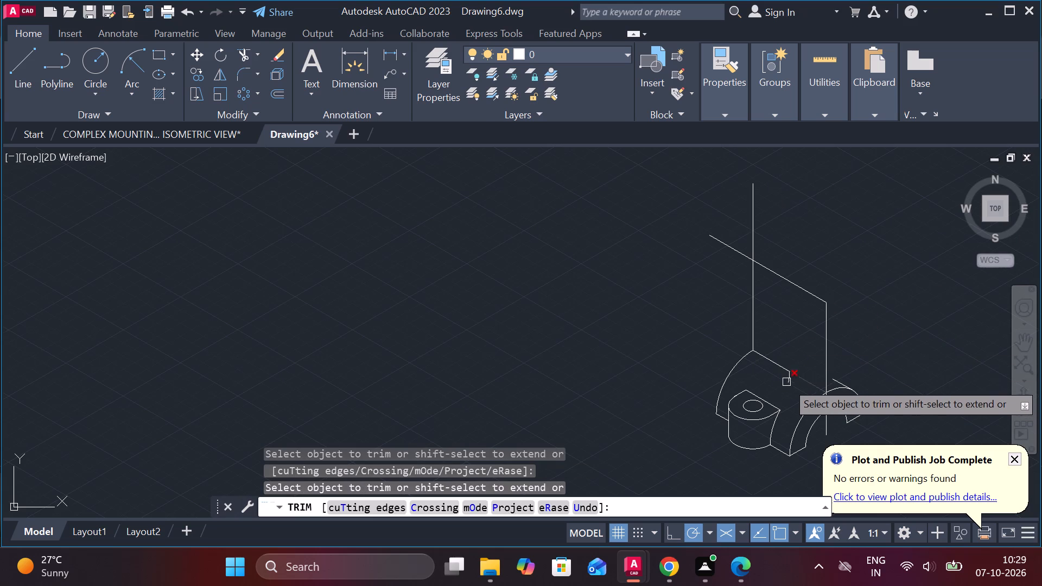
{"action": "left_click", "coordinate": [787, 378]}
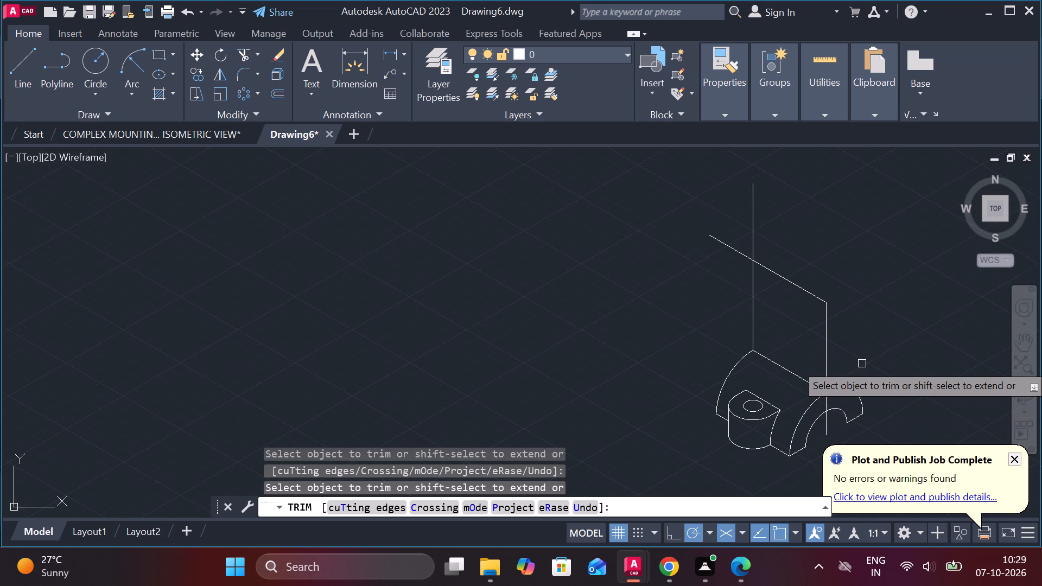
{"action": "key", "text": "Escape"}
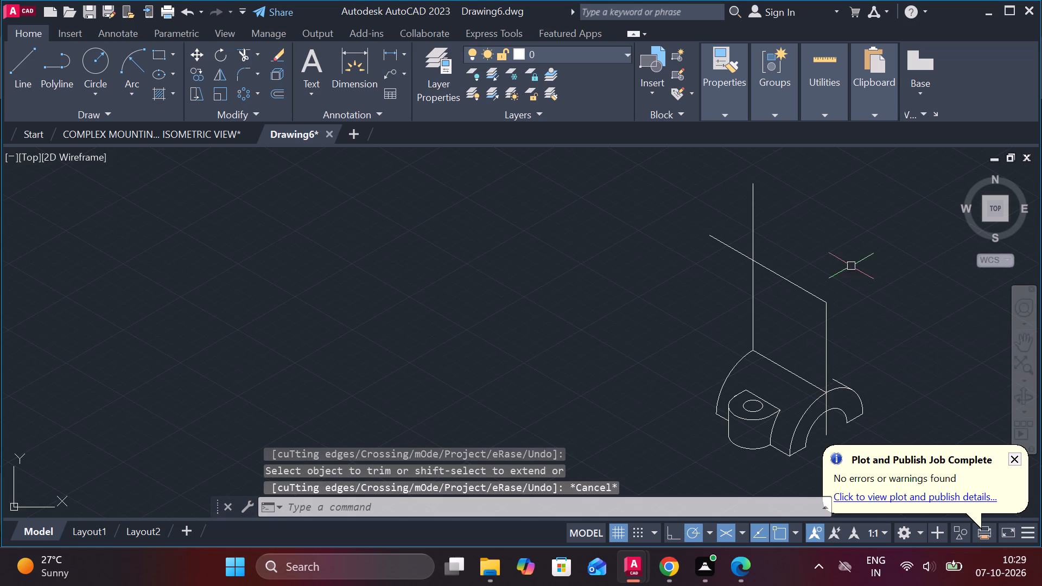
Draw a 22 diameter isocircle on the right isoplane, centred where the rear vertical crosses the upper 150° line.
{"action": "type", "text": "el"}
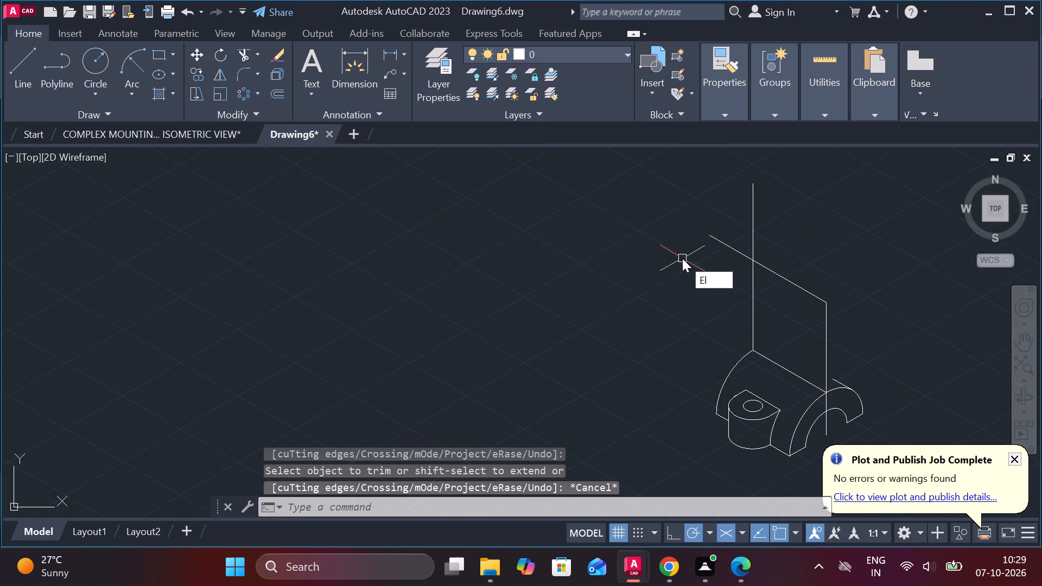
{"action": "key", "text": "Return"}
{"action": "key", "text": "i"}
{"action": "key", "text": "Return"}
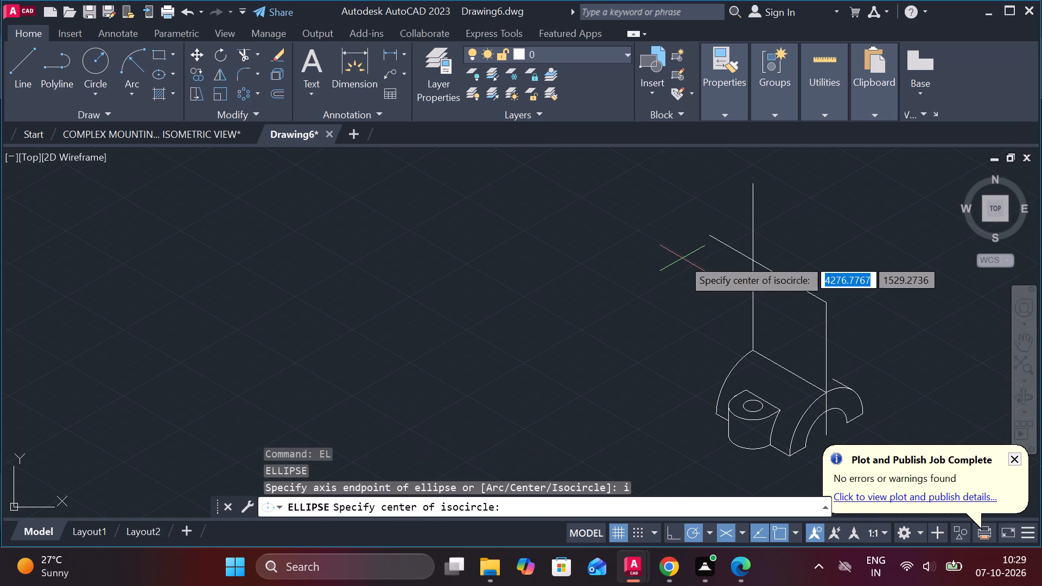
{"action": "left_click", "coordinate": [752, 256]}
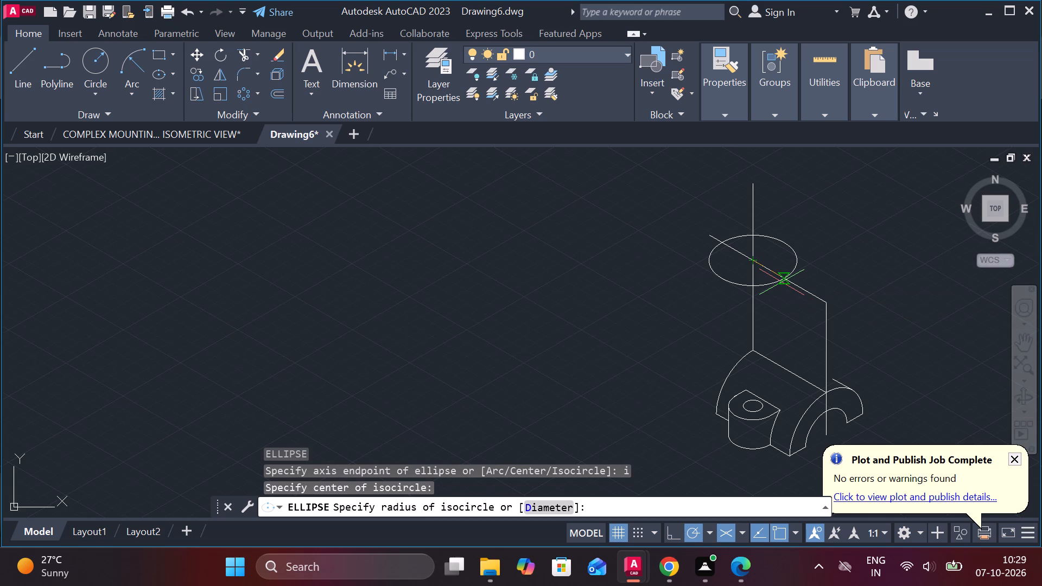
{"action": "key", "text": "F5"}
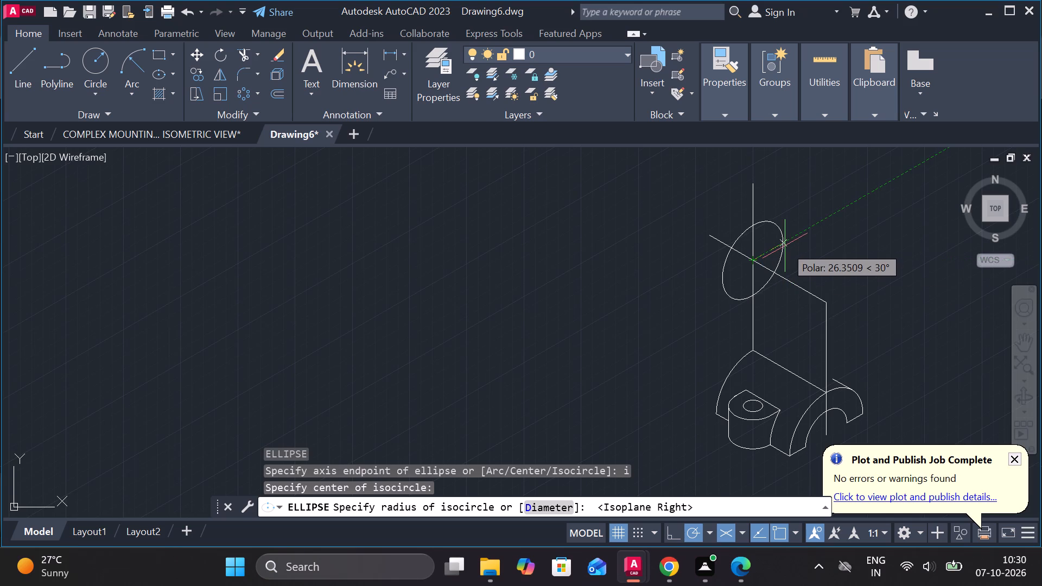
{"action": "key", "text": "d"}
{"action": "key", "text": "Return"}
{"action": "type", "text": "22"}
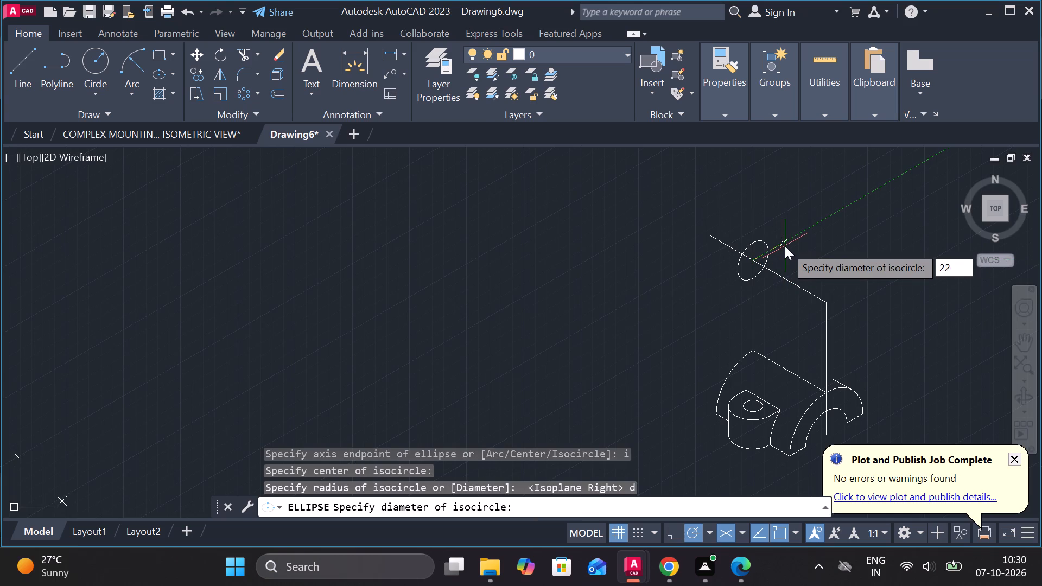
{"action": "key", "text": "Return"}
Draw a concentric 44 diameter isocircle around the 22 diameter isocircle on the right isoplane.
{"action": "type", "text": "el"}
{"action": "key", "text": "Return"}
{"action": "key", "text": "i"}
{"action": "key", "text": "Return"}
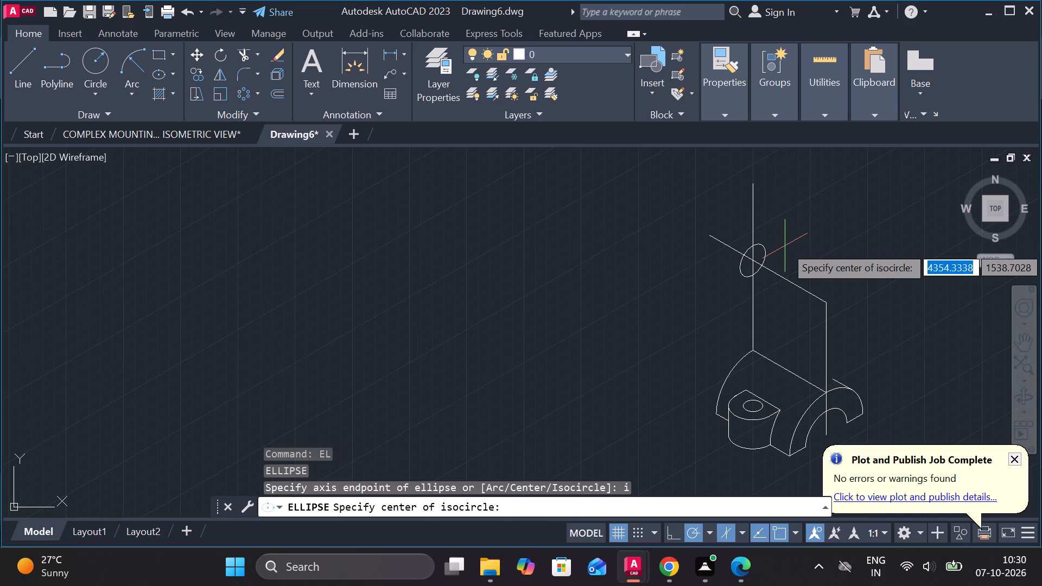
{"action": "scroll", "coordinate": [748, 258], "scroll_direction": "up", "scroll_amount": 3}
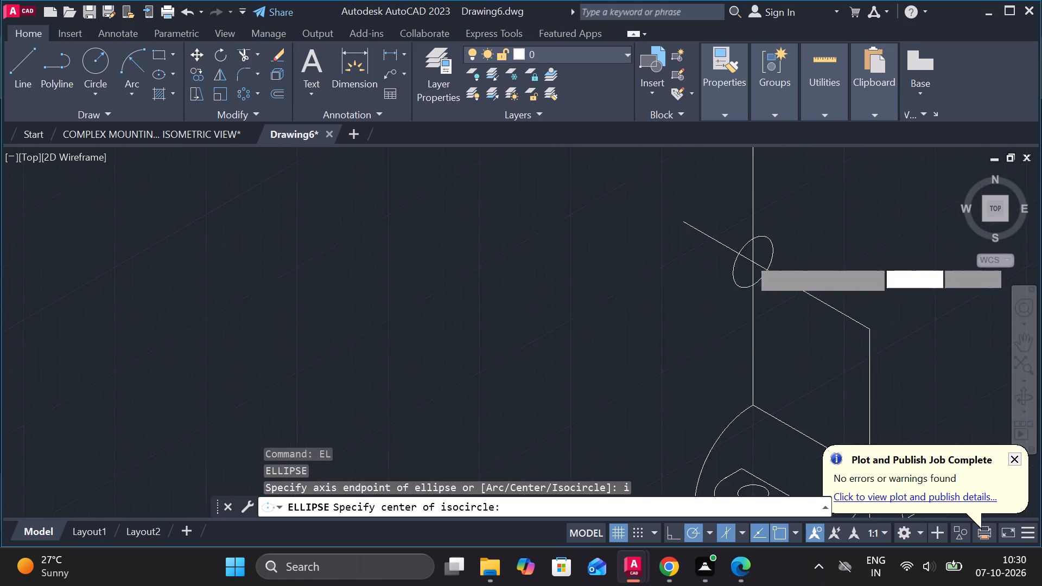
{"action": "left_click", "coordinate": [753, 267]}
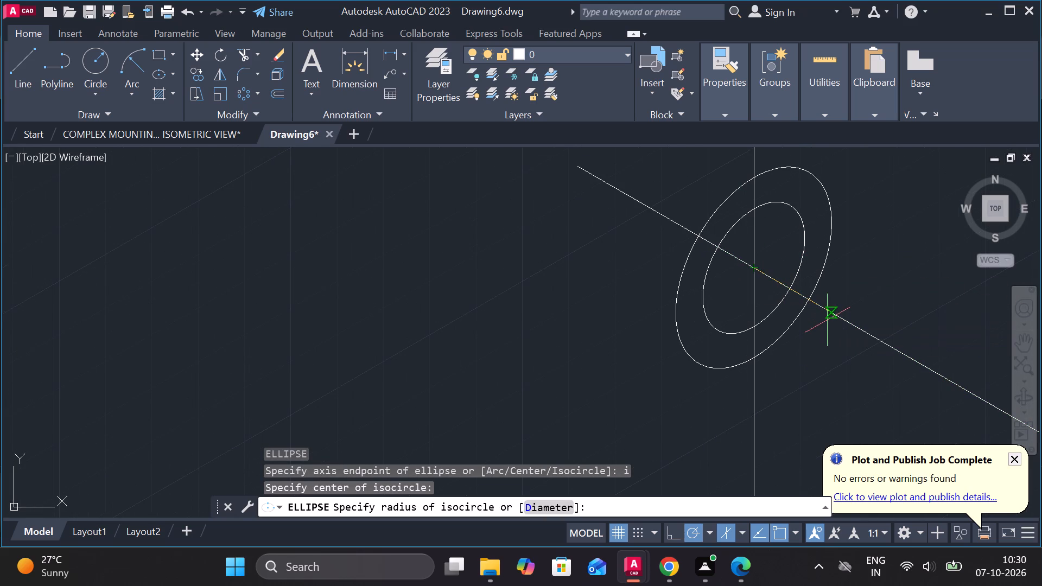
{"action": "key", "text": "d"}
{"action": "key", "text": "Return"}
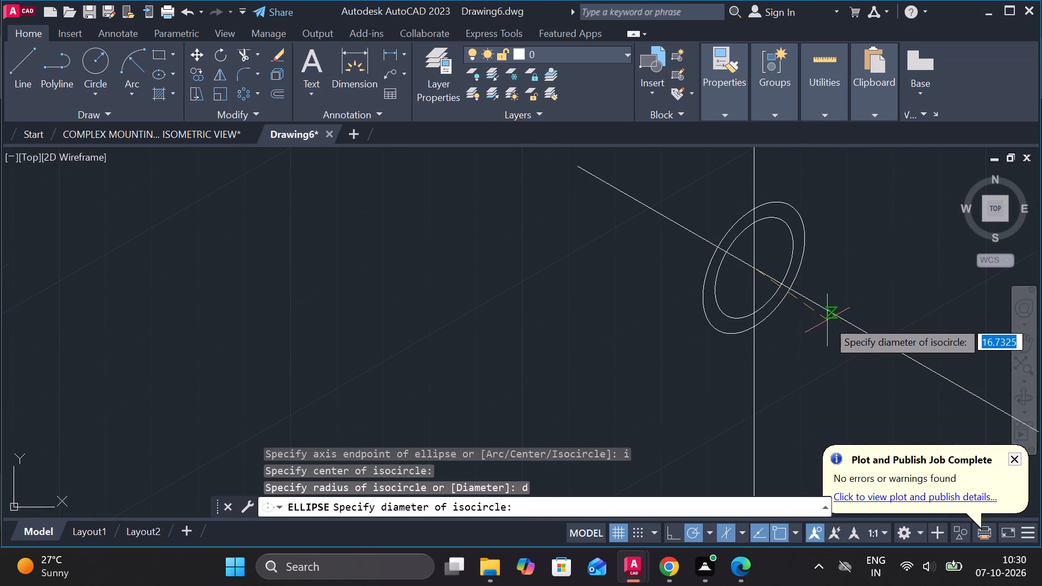
{"action": "type", "text": "44"}
{"action": "key", "text": "Return"}
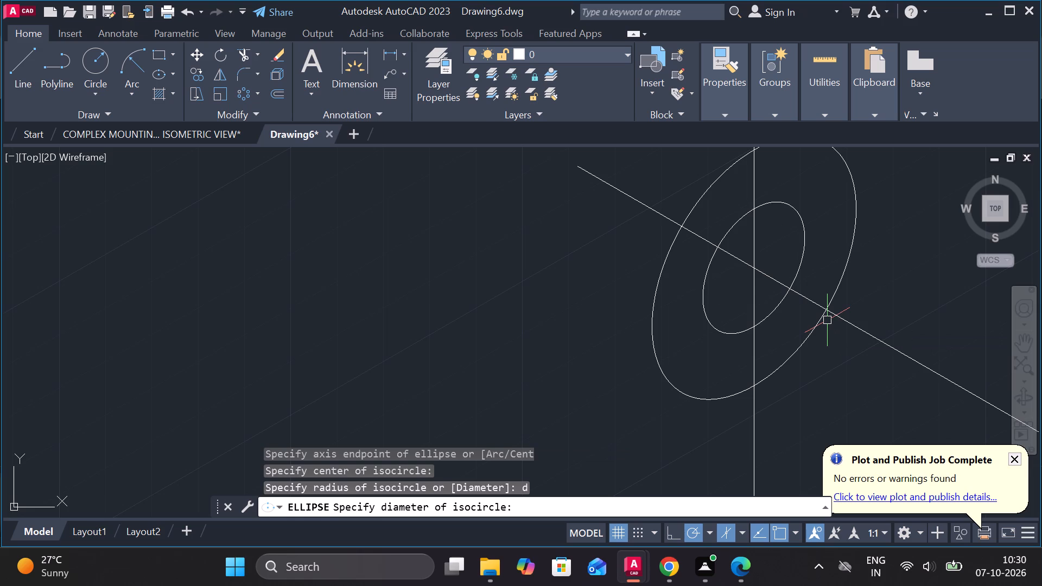
{"action": "scroll", "coordinate": [845, 320], "scroll_direction": "down", "scroll_amount": 1}
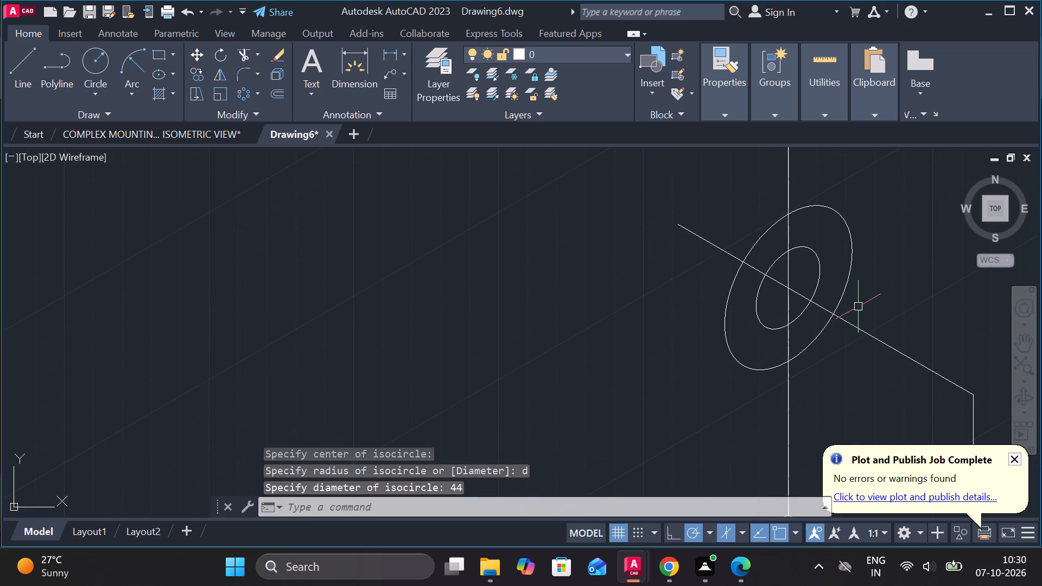
{"action": "key", "text": "Escape"}
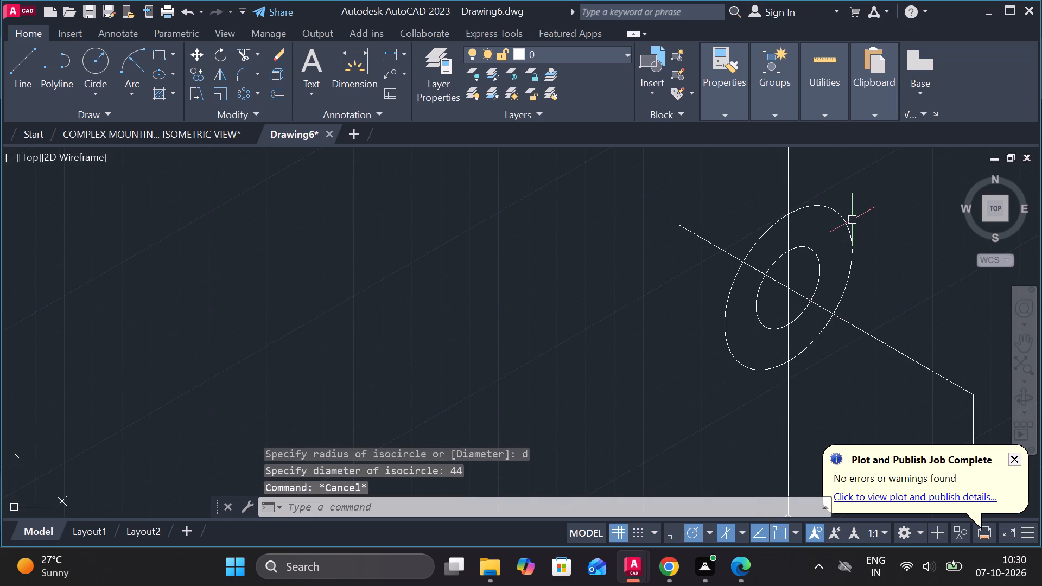
Copy both isocircles from their shared centre 40 along the 150° direction.
{"action": "left_click", "coordinate": [851, 222]}
{"action": "left_click", "coordinate": [819, 259]}
{"action": "type", "text": "co"}
{"action": "key", "text": "Return"}
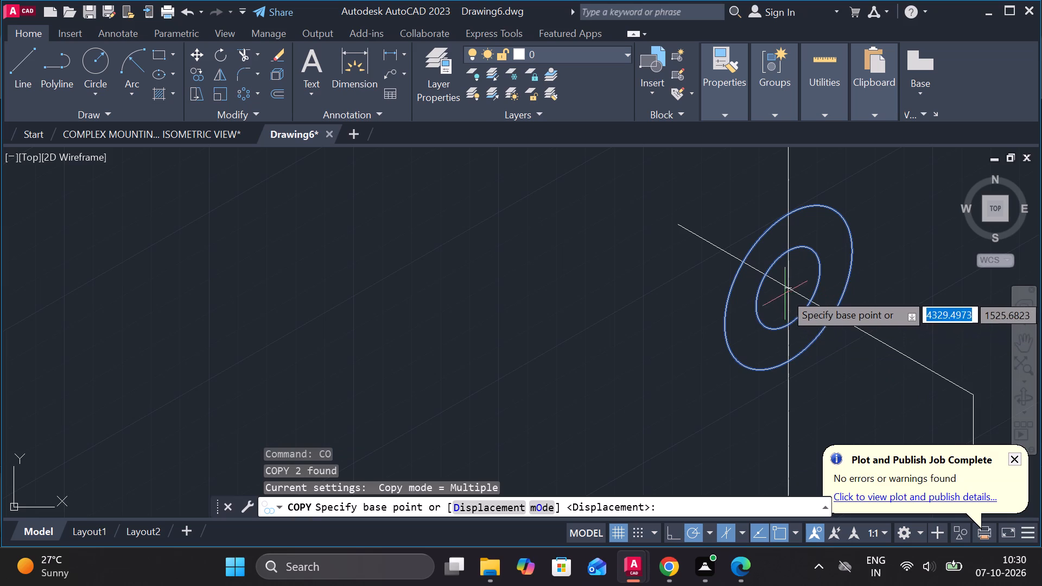
{"action": "left_click", "coordinate": [793, 289]}
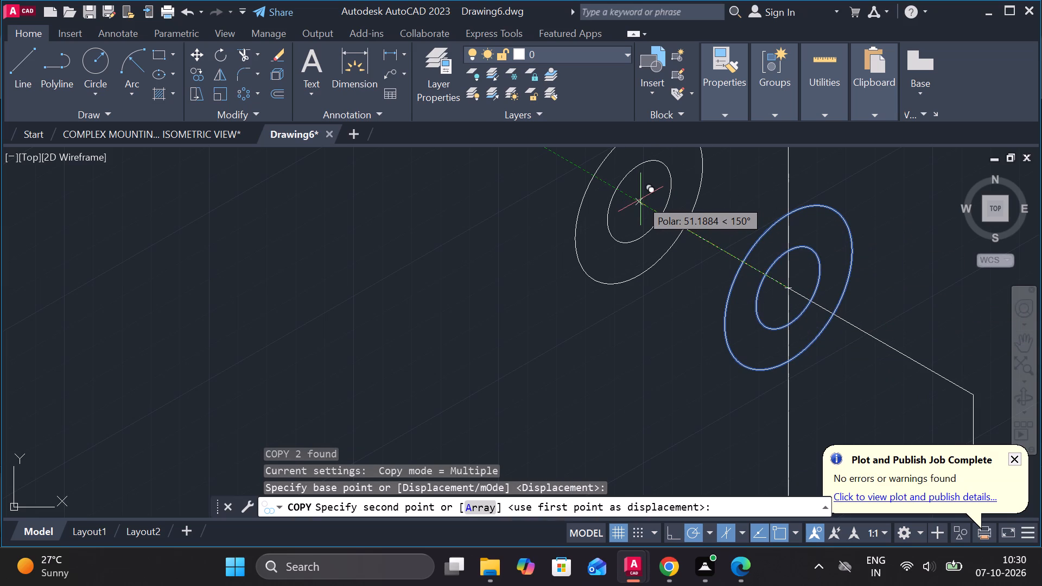
{"action": "type", "text": "40"}
{"action": "key", "text": "Return"}
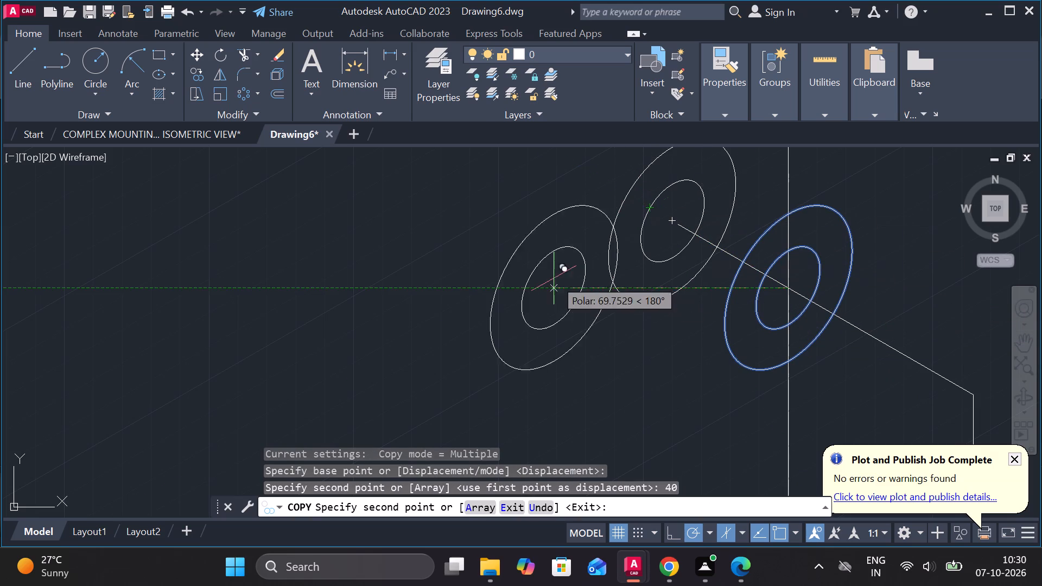
{"action": "key", "text": "Escape"}
Join the upper edges of the two 44 diameter isocircles with a 150° tangent line, trimming its excess beyond the front circle.
{"action": "middle_click_drag", "start_coordinate": [539, 272], "coordinate": [551, 277]}
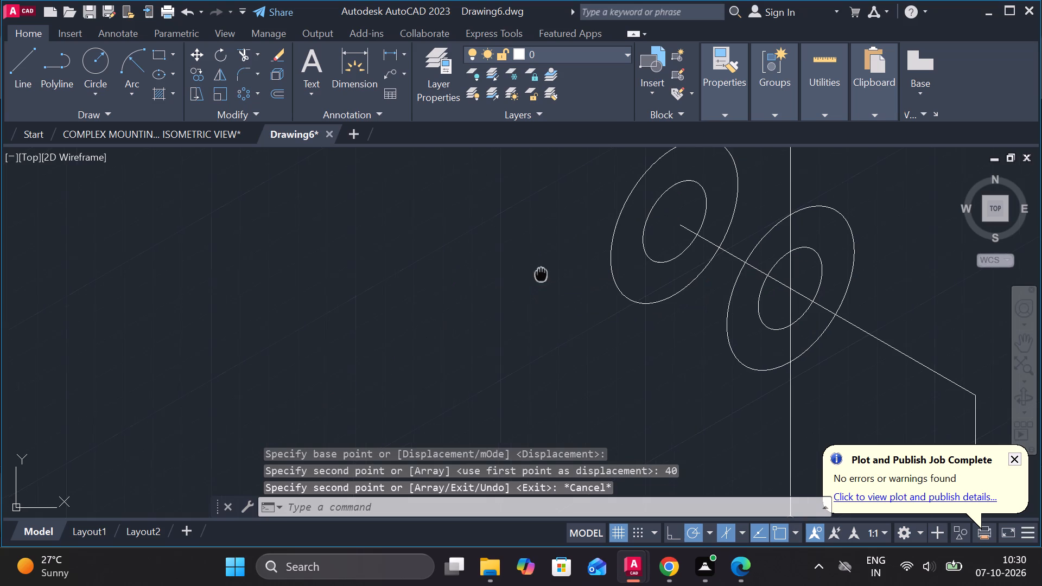
{"action": "middle_click_drag", "start_coordinate": [551, 277], "coordinate": [572, 330]}
{"action": "middle_click_drag", "start_coordinate": [572, 330], "coordinate": [500, 308]}
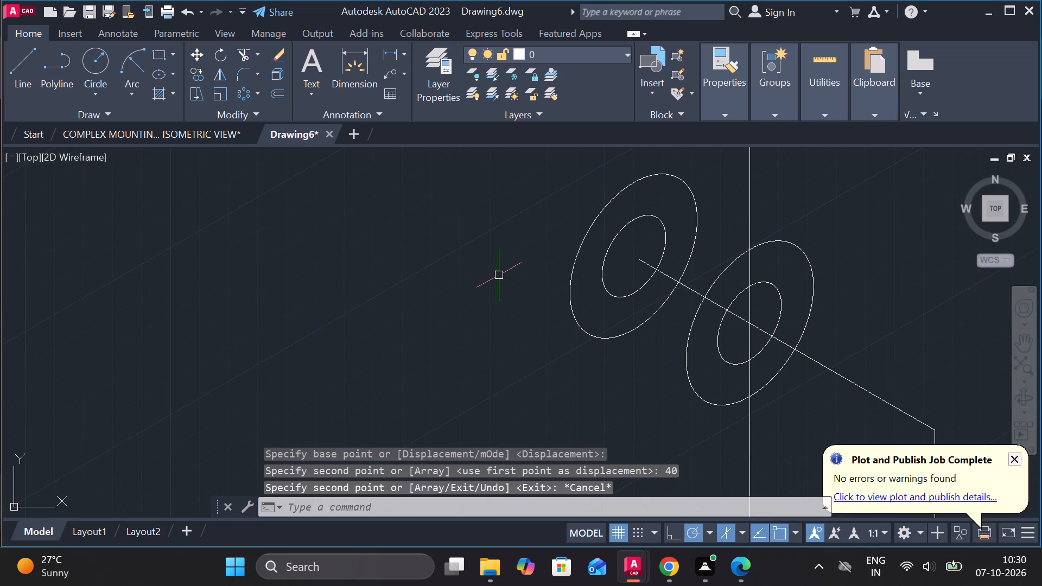
{"action": "key", "text": "l"}
{"action": "key", "text": "Return"}
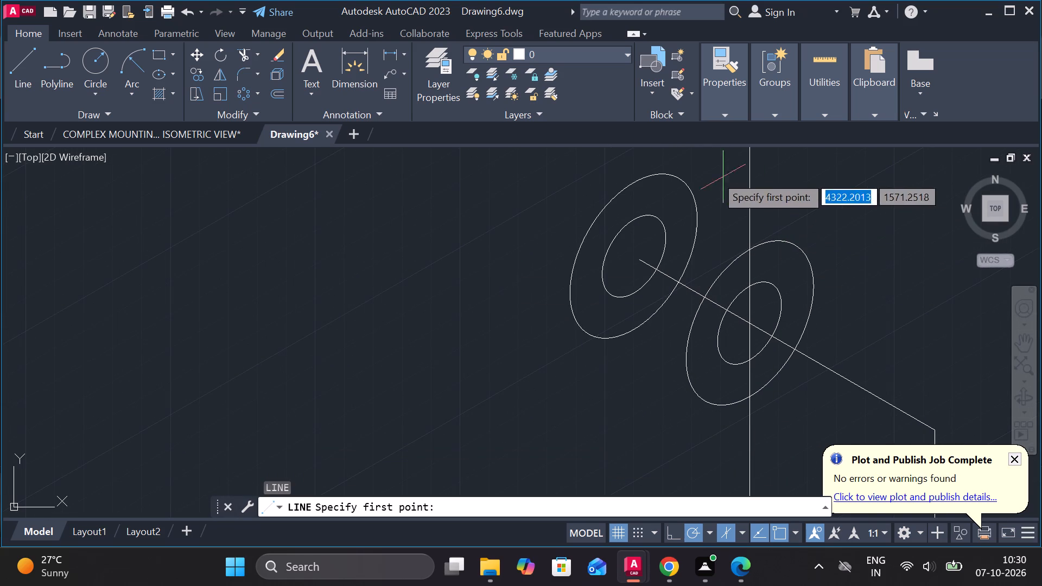
{"action": "left_click", "coordinate": [678, 174]}
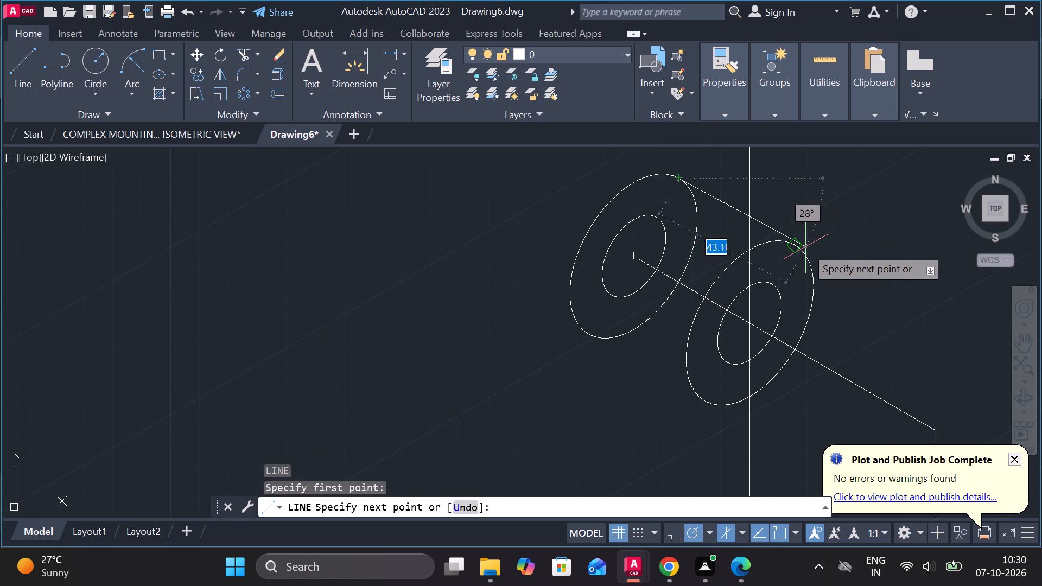
{"action": "left_click", "coordinate": [891, 309]}
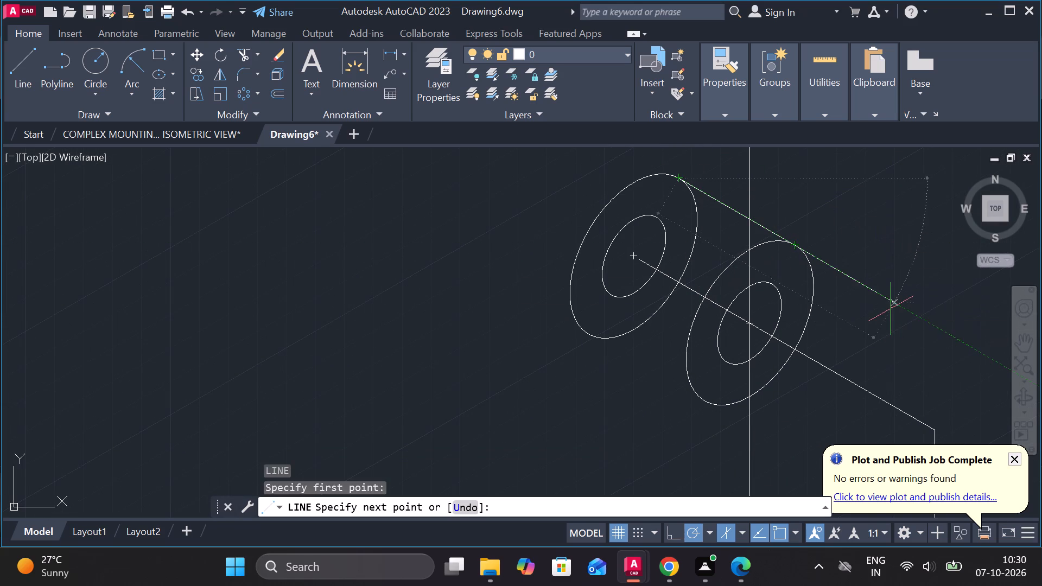
{"action": "key", "text": "Escape"}
{"action": "type", "text": "tr"}
{"action": "key", "text": "space"}
{"action": "left_click", "coordinate": [882, 291]}
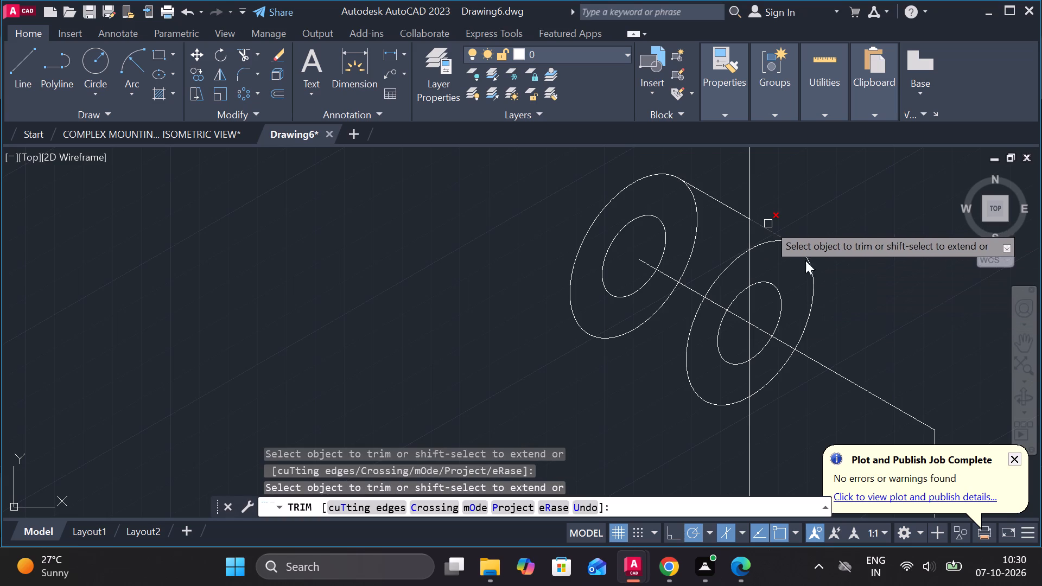
{"action": "key", "text": "Escape"}
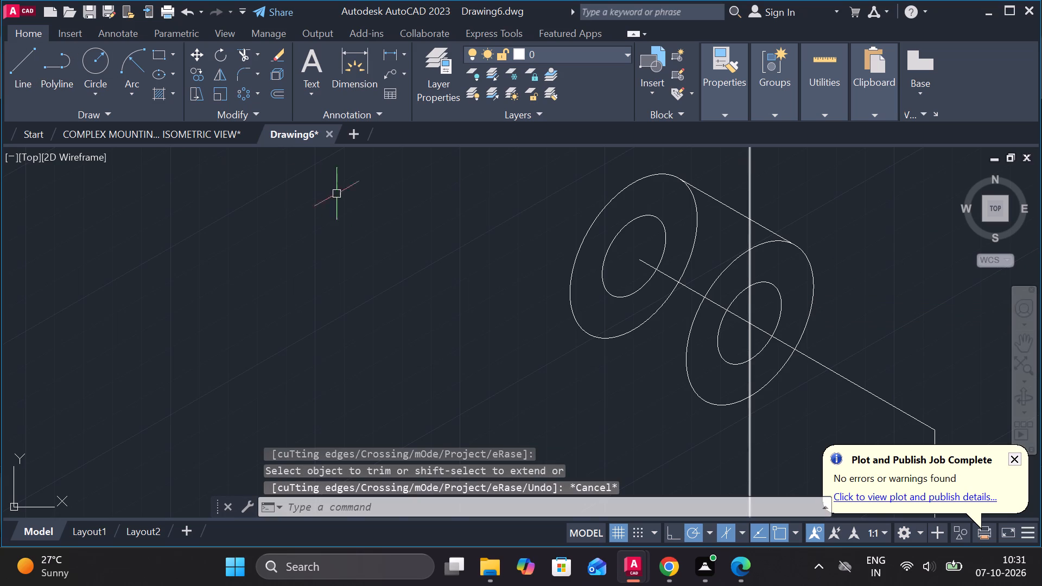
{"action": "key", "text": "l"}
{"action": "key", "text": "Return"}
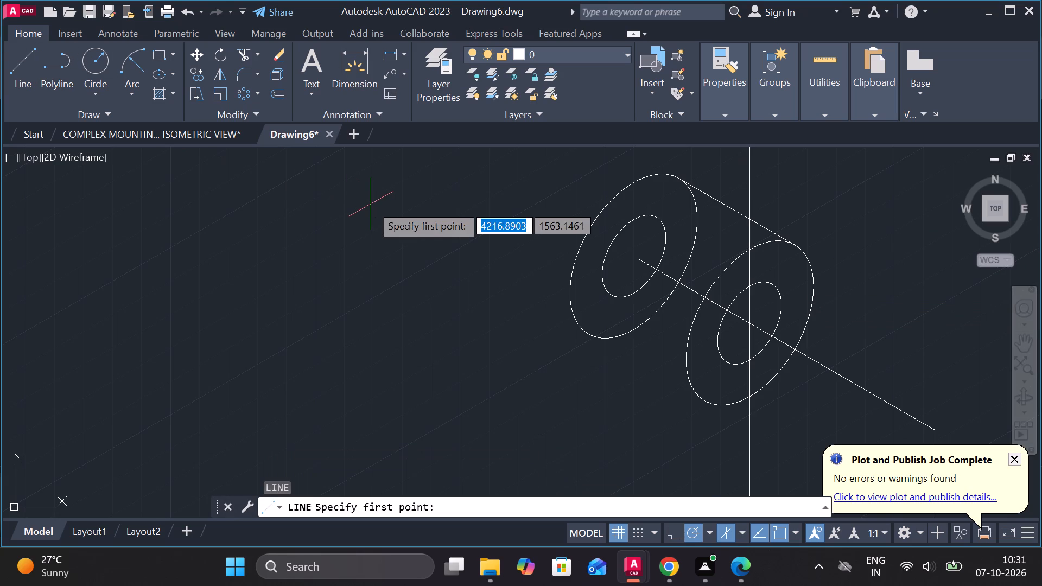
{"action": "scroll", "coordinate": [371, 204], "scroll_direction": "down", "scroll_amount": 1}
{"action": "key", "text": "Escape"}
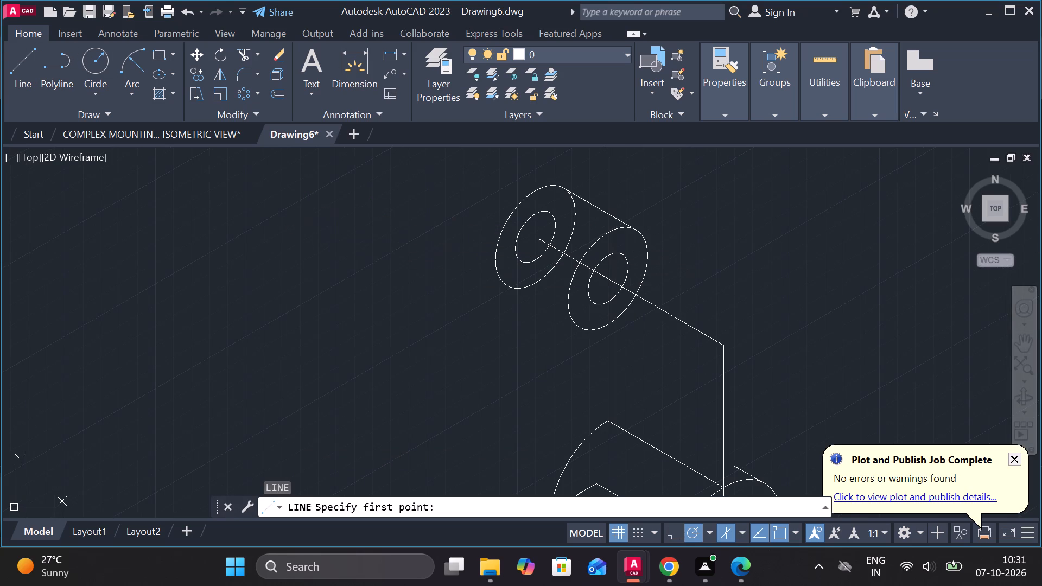
Erase the 150° construction line through the isocircle centres and the rear vertical construction line.
{"action": "left_click", "coordinate": [649, 298]}
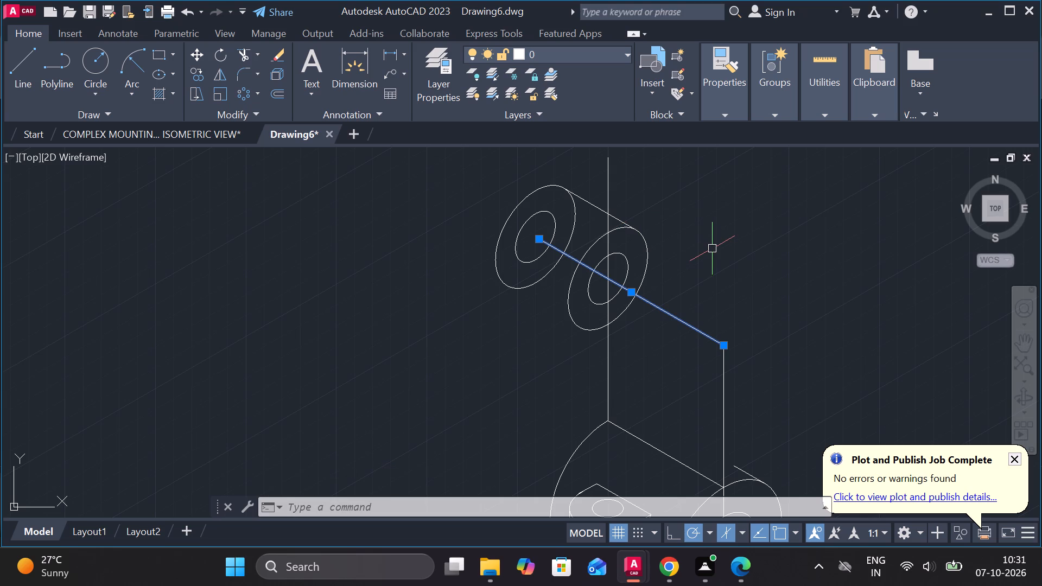
{"action": "key", "text": "e"}
{"action": "key", "text": "Return"}
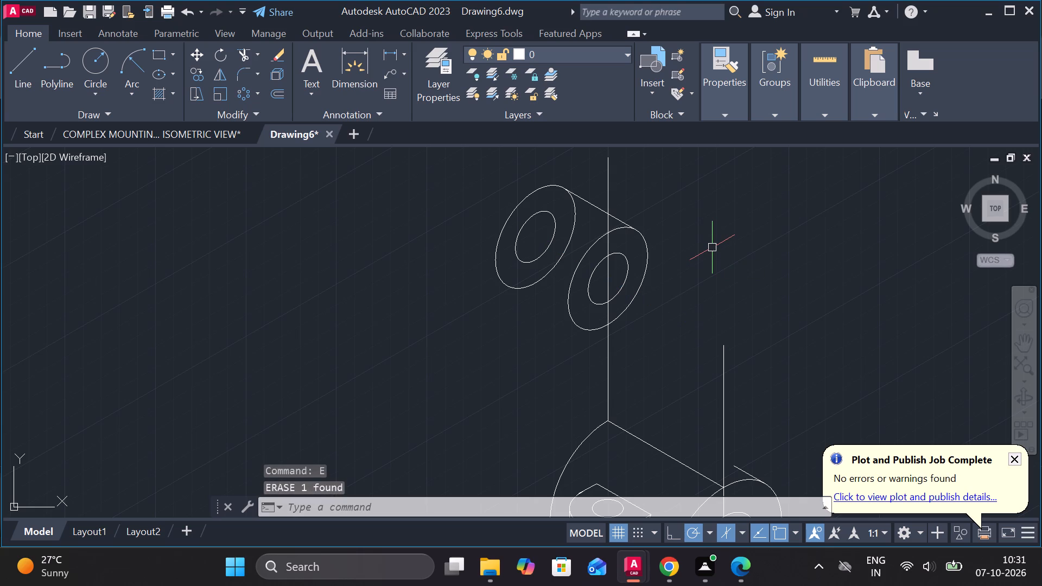
{"action": "left_click", "coordinate": [608, 180]}
{"action": "key", "text": "e"}
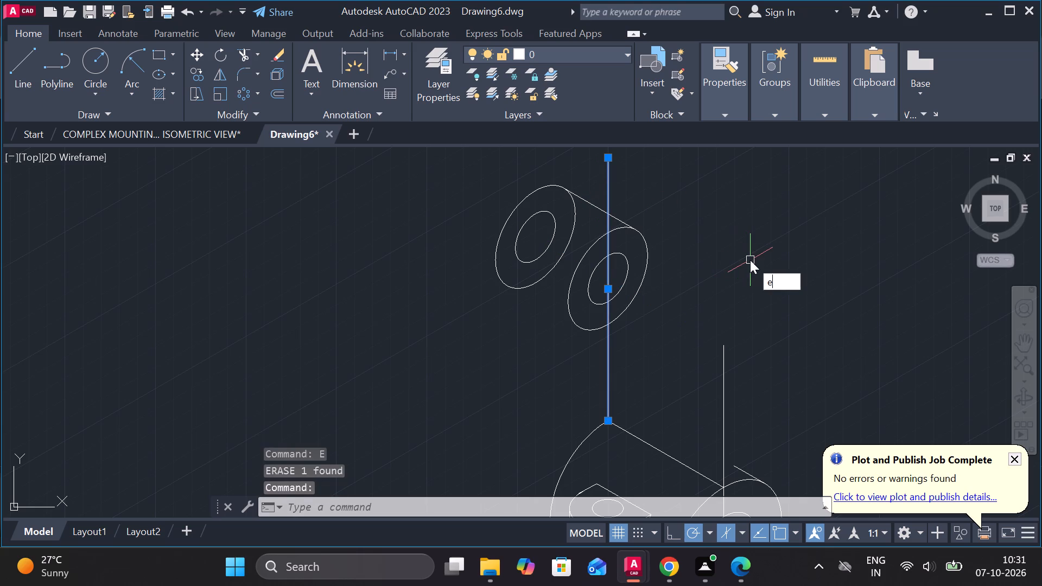
{"action": "key", "text": "Return"}
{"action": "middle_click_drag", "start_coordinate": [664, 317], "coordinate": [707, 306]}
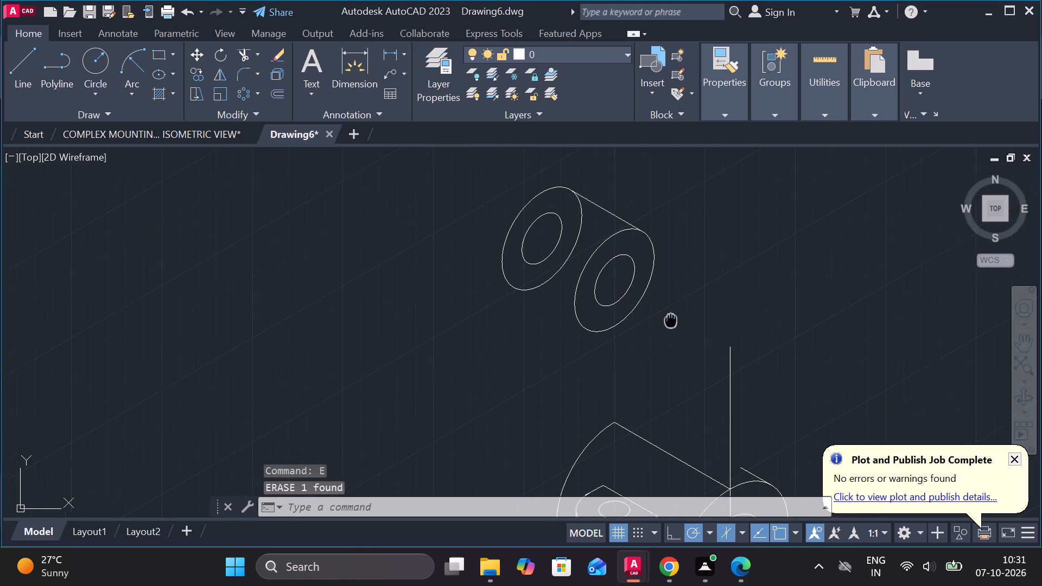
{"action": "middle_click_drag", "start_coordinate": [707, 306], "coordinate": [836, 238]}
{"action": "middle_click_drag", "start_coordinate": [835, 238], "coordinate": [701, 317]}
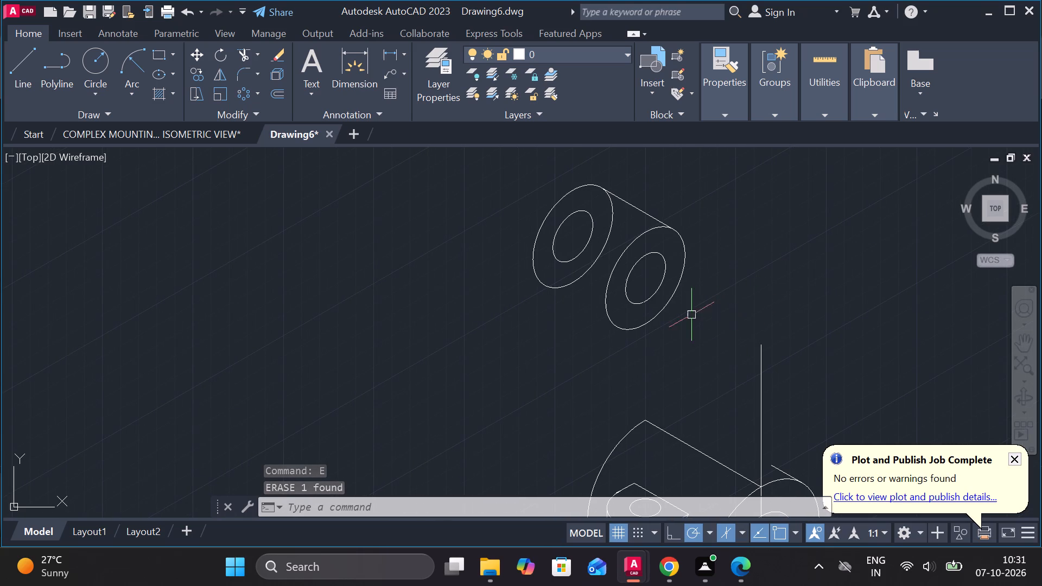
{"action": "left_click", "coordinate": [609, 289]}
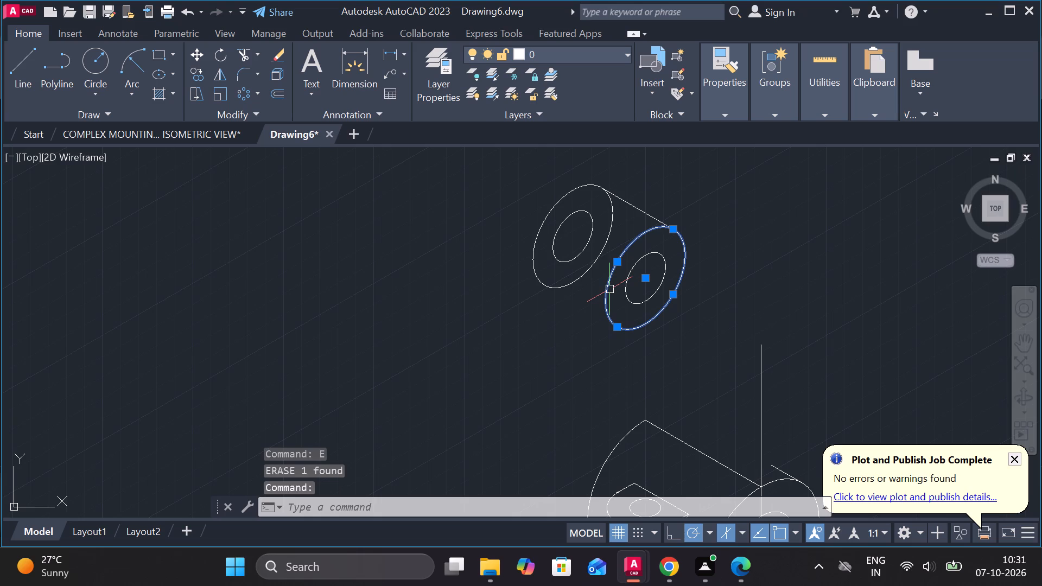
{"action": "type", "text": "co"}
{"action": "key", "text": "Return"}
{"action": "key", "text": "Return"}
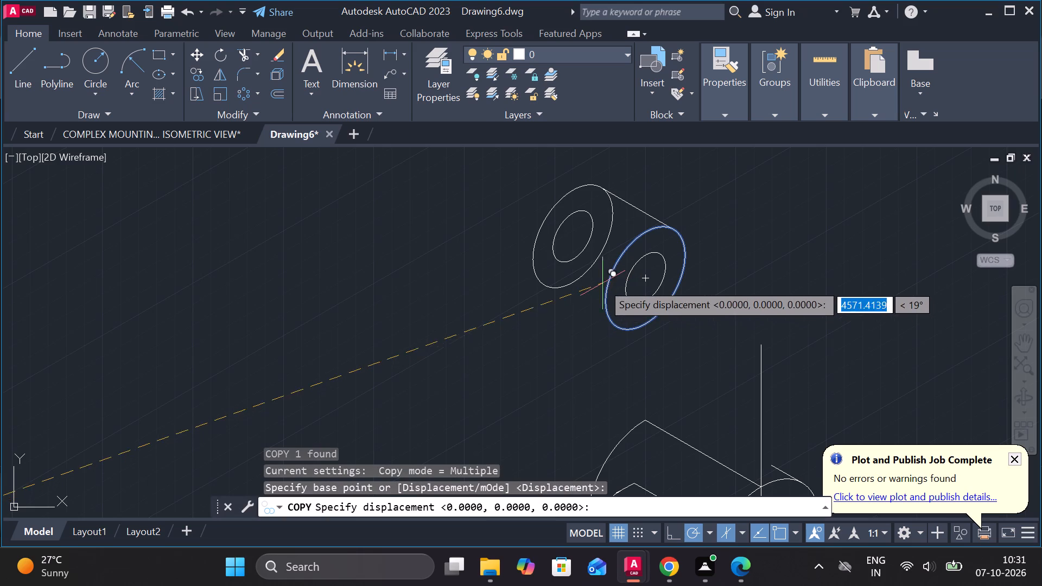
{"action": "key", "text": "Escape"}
Copy the front 44 diameter isocircle from its centre 10 along the 150° direction.
{"action": "left_click", "coordinate": [635, 325]}
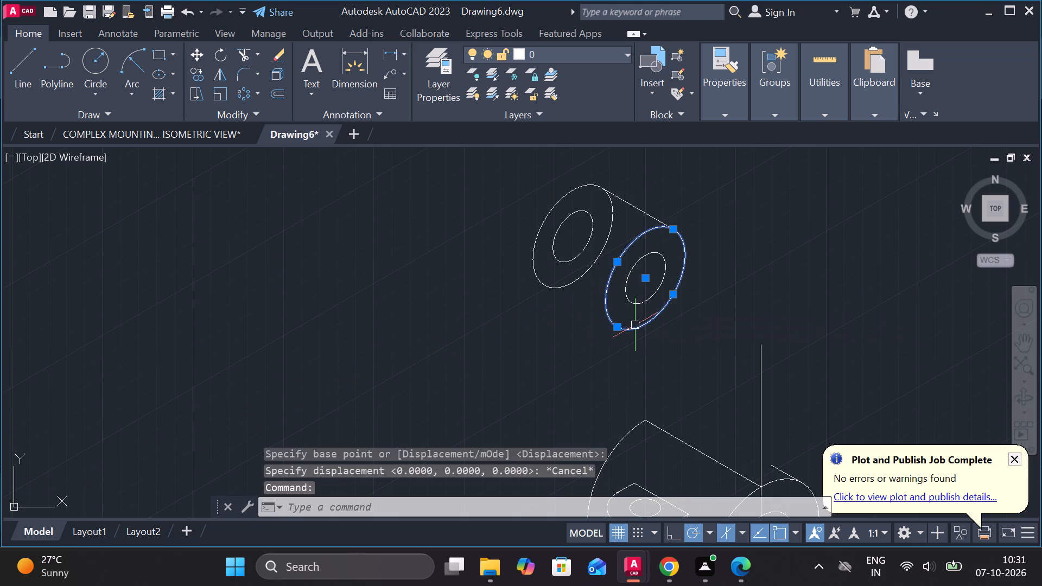
{"action": "type", "text": "co"}
{"action": "key", "text": "Return"}
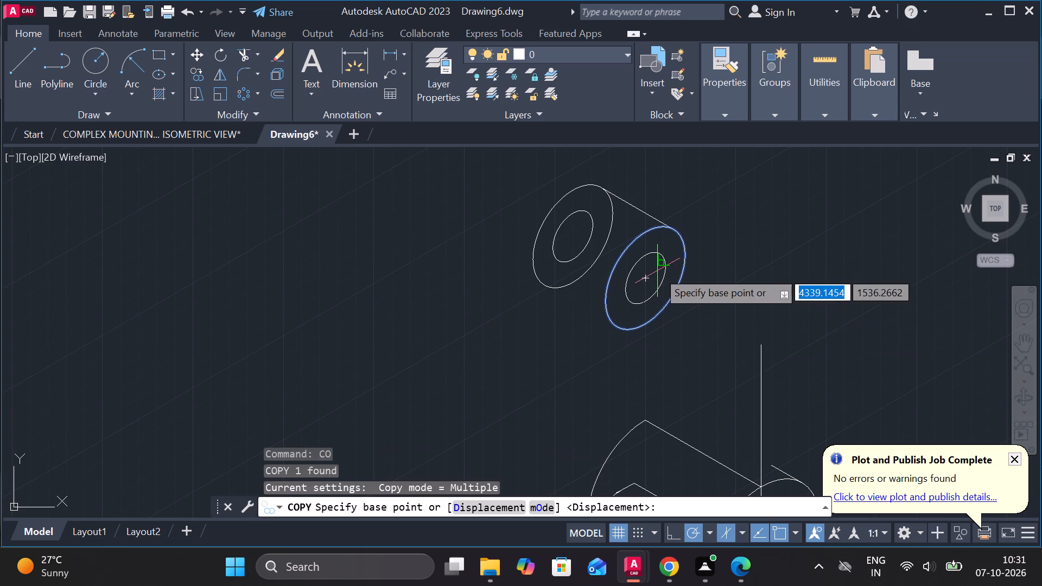
{"action": "left_click", "coordinate": [647, 279]}
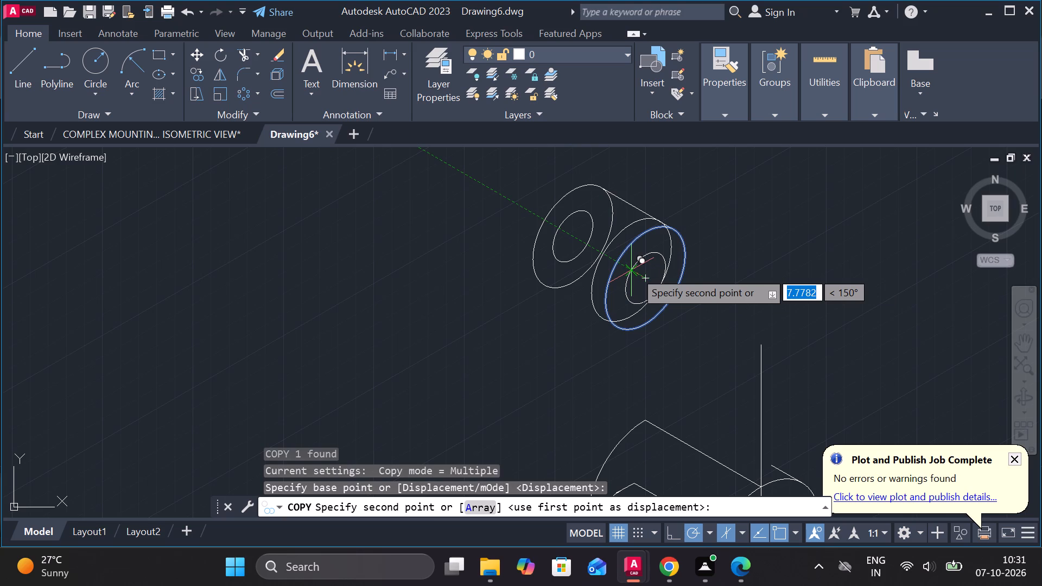
{"action": "type", "text": "10"}
{"action": "key", "text": "Return"}
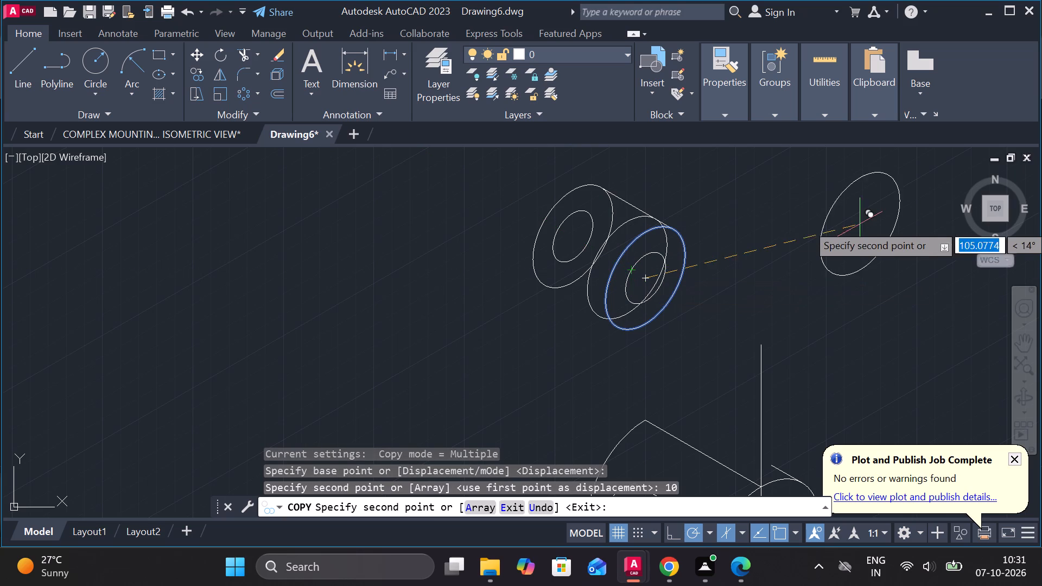
{"action": "middle_click_drag", "start_coordinate": [834, 233], "coordinate": [853, 252]}
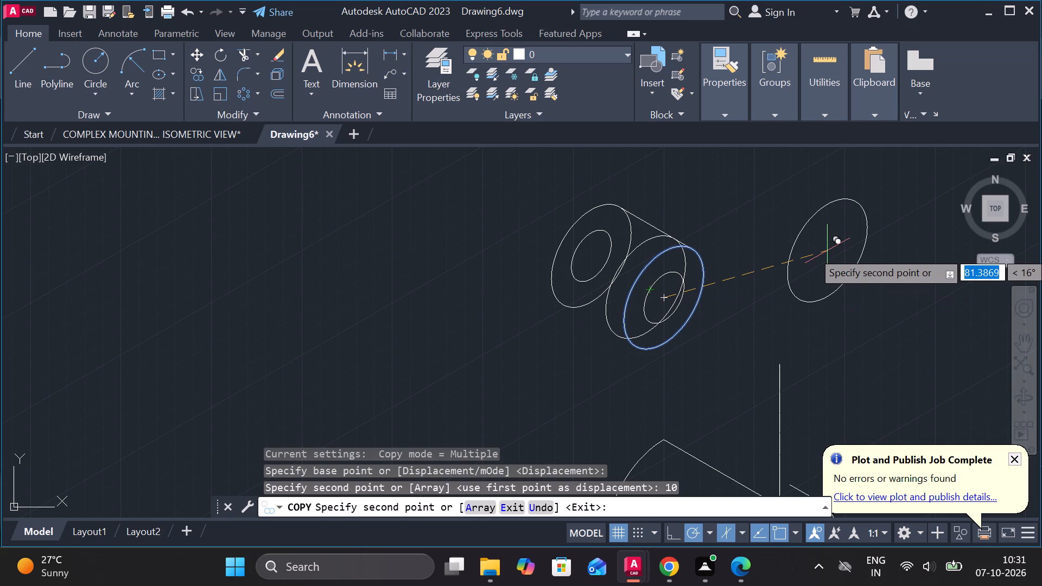
{"action": "key", "text": "Escape"}
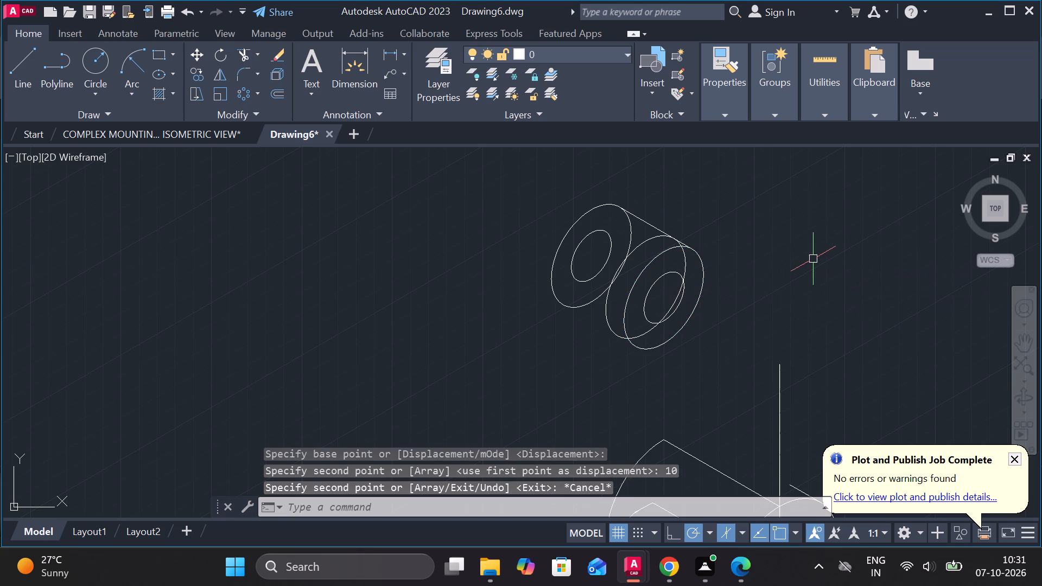
Draw a vertical line from the top end of the rear outer arc up into the front 44 diameter isocircle.
{"action": "middle_click_drag", "start_coordinate": [813, 259], "coordinate": [809, 200]}
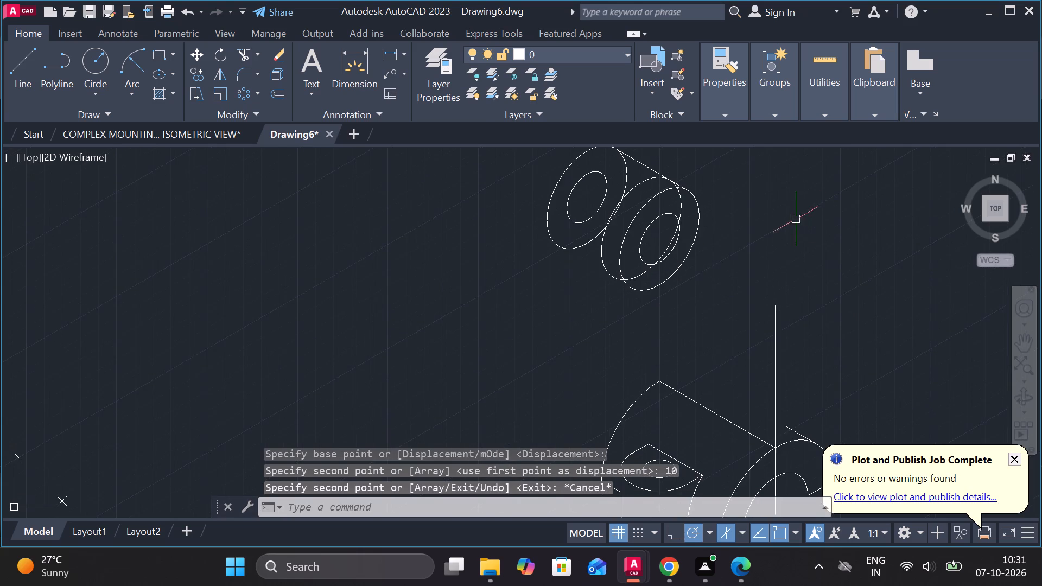
{"action": "scroll", "coordinate": [794, 226], "scroll_direction": "down", "scroll_amount": 1}
{"action": "middle_click_drag", "start_coordinate": [806, 236], "coordinate": [801, 228]}
{"action": "left_click", "coordinate": [28, 63]}
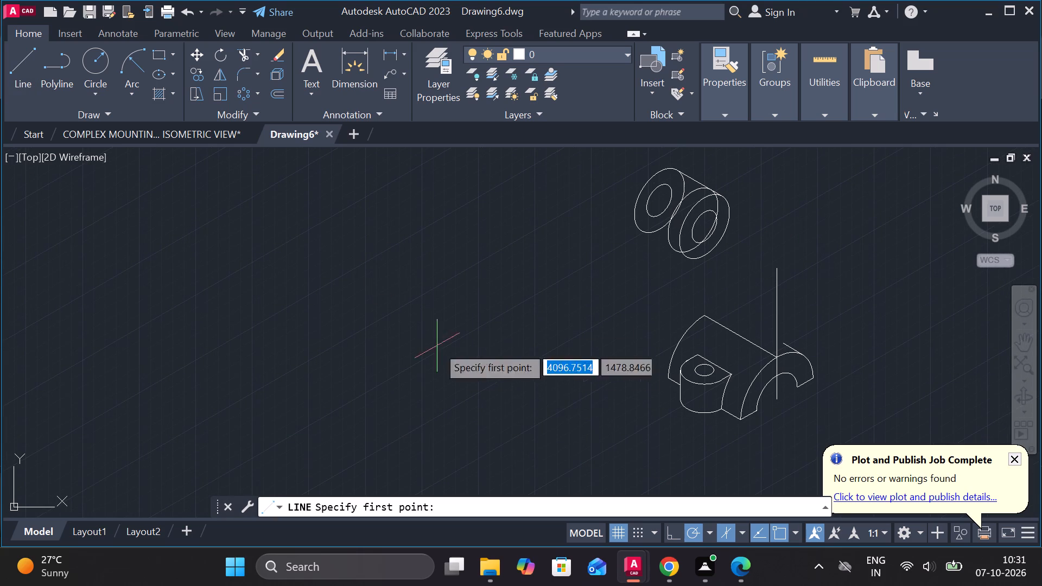
{"action": "left_click_drag", "start_coordinate": [704, 311], "coordinate": [704, 305]}
{"action": "scroll", "coordinate": [705, 234], "scroll_direction": "up", "scroll_amount": 2}
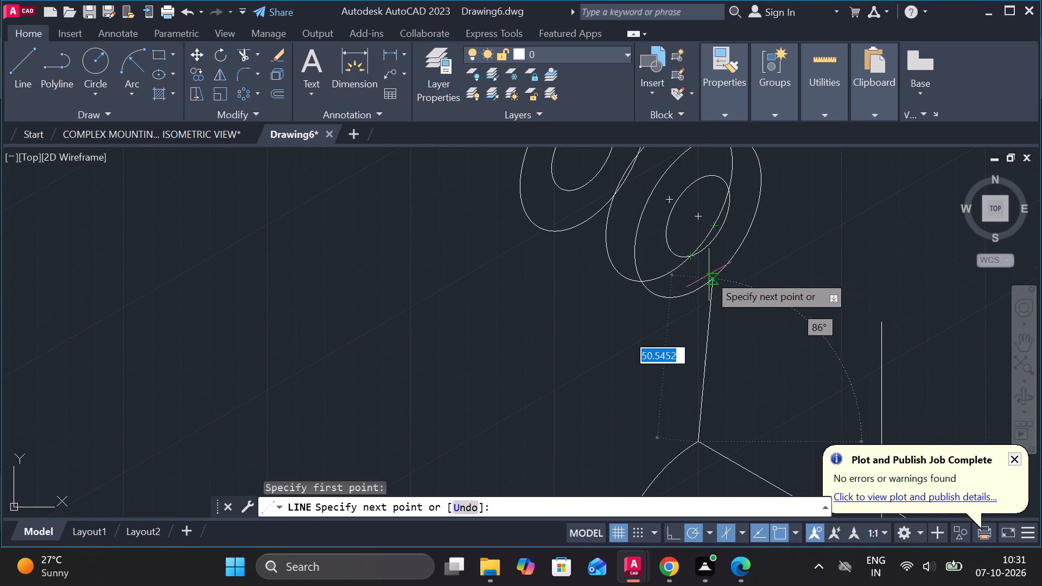
{"action": "scroll", "coordinate": [709, 275], "scroll_direction": "up", "scroll_amount": 1}
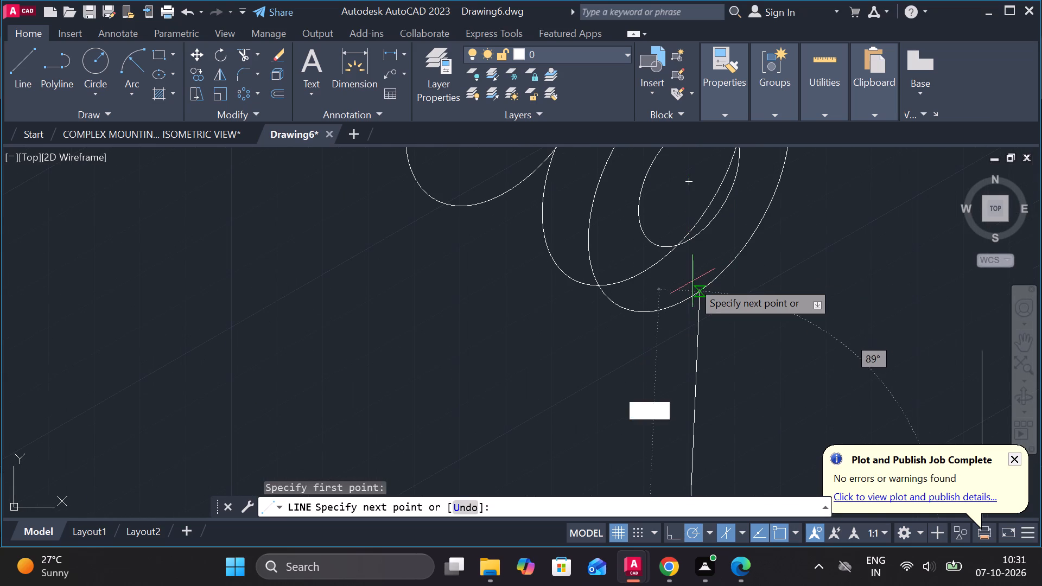
{"action": "left_click", "coordinate": [685, 278]}
{"action": "key", "text": "Escape"}
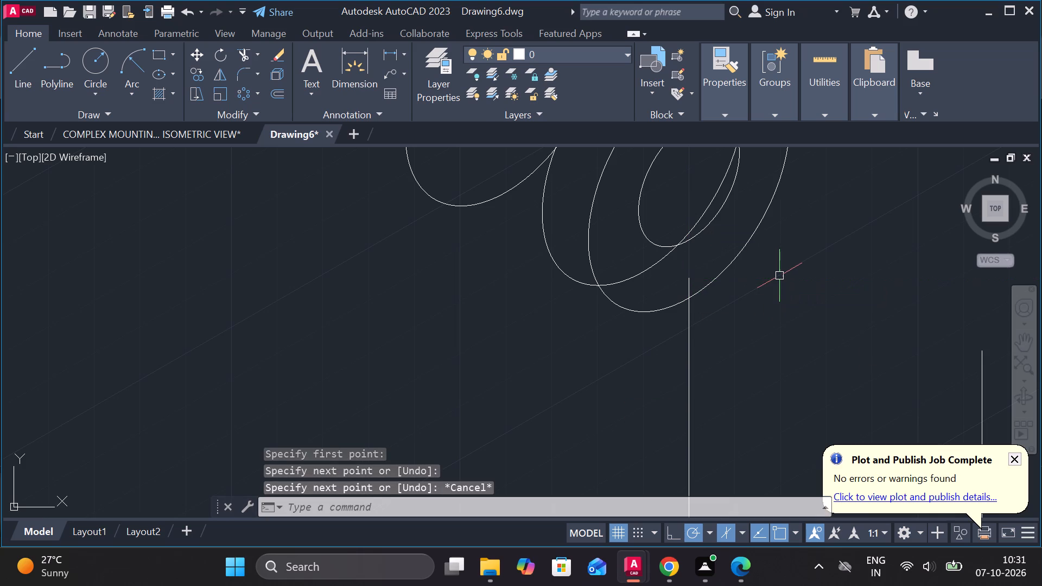
Trim the part of the new vertical line that lies inside the front 44 diameter isocircle.
{"action": "type", "text": "tr"}
{"action": "key", "text": "space"}
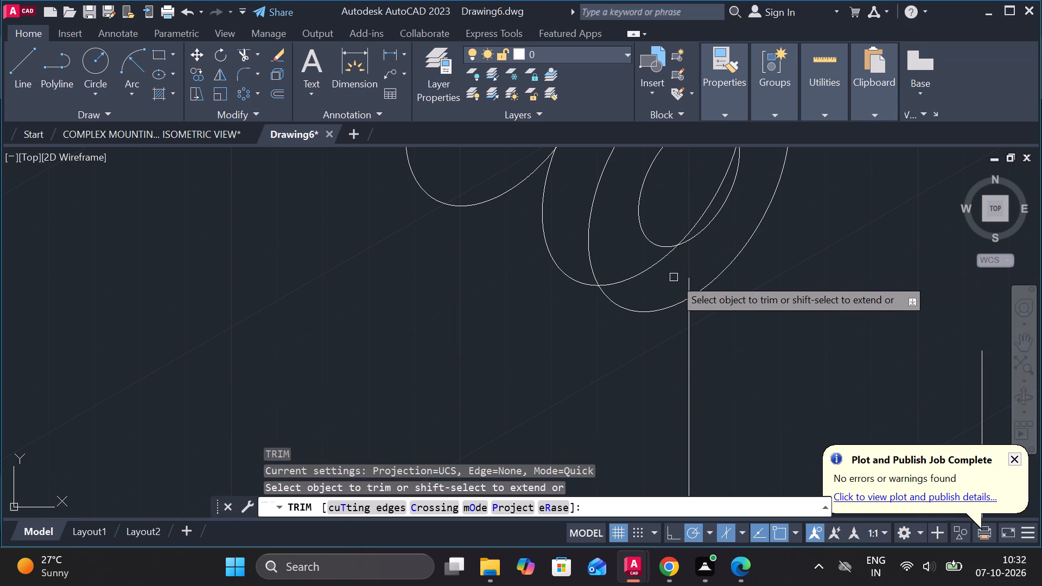
{"action": "left_click", "coordinate": [686, 281]}
{"action": "scroll", "coordinate": [626, 310], "scroll_direction": "down", "scroll_amount": 2}
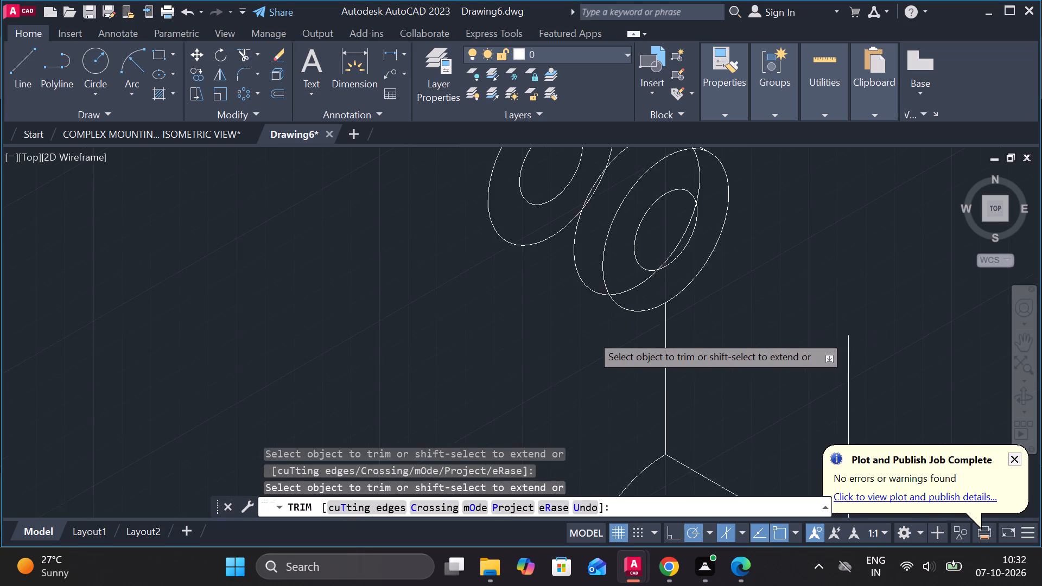
{"action": "middle_click_drag", "start_coordinate": [581, 340], "coordinate": [641, 287]}
{"action": "scroll", "coordinate": [617, 287], "scroll_direction": "down", "scroll_amount": 1}
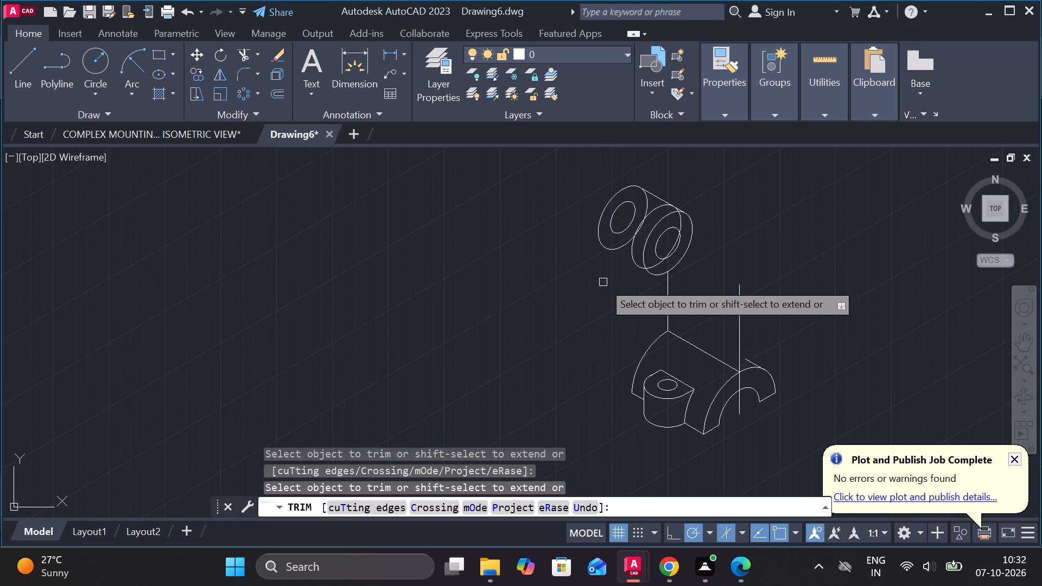
{"action": "key", "text": "Escape"}
Draw connected lines from the lower end of the rear outer arc, 20 long at 150° and 66 vertically upward.
{"action": "left_click", "coordinate": [12, 62]}
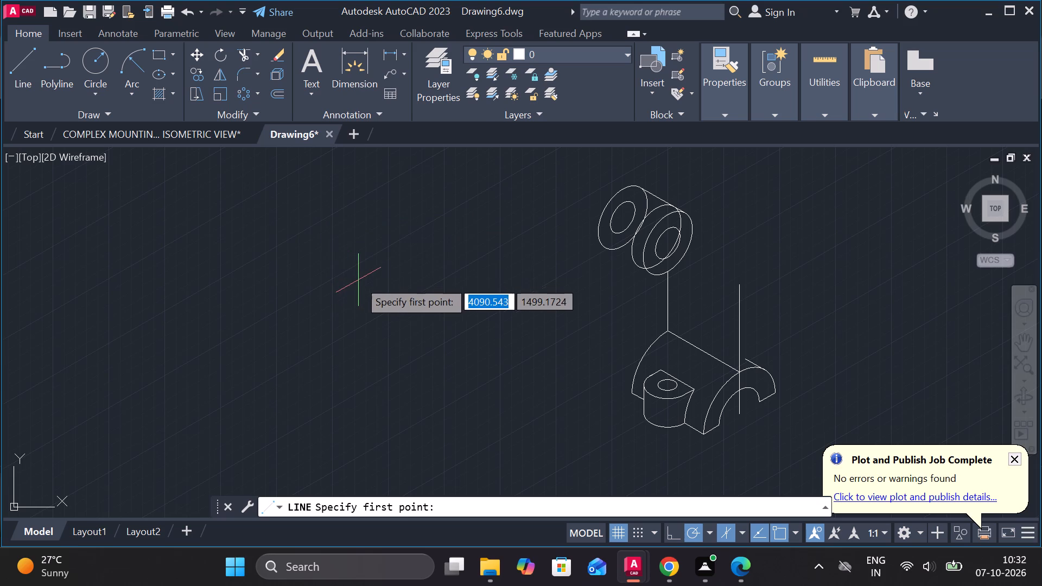
{"action": "middle_click_drag", "start_coordinate": [358, 280], "coordinate": [360, 247]}
{"action": "scroll", "coordinate": [532, 346], "scroll_direction": "up", "scroll_amount": 1}
{"action": "middle_click_drag", "start_coordinate": [575, 344], "coordinate": [514, 340]}
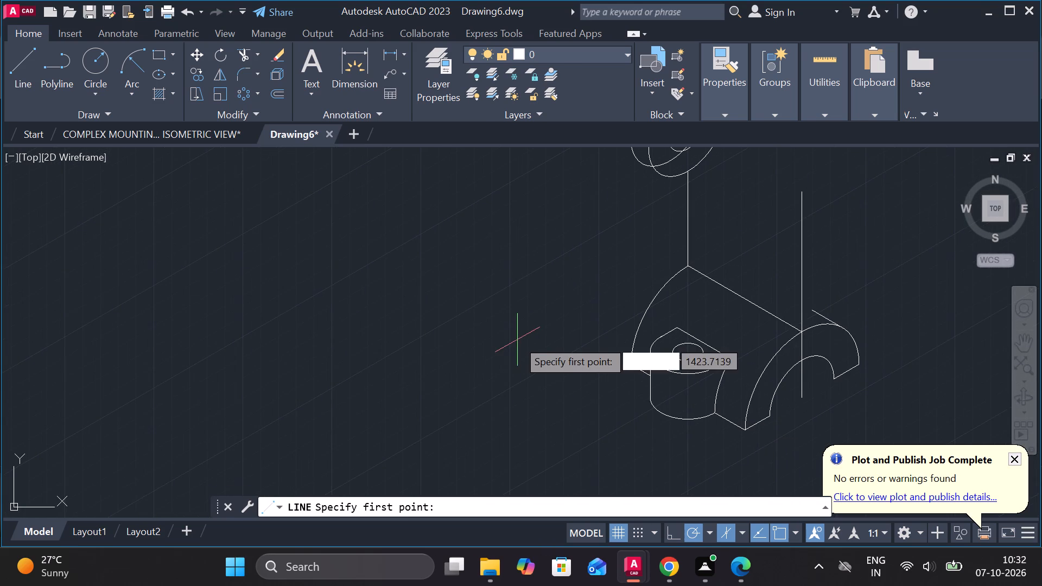
{"action": "scroll", "coordinate": [521, 354], "scroll_direction": "up", "scroll_amount": 2}
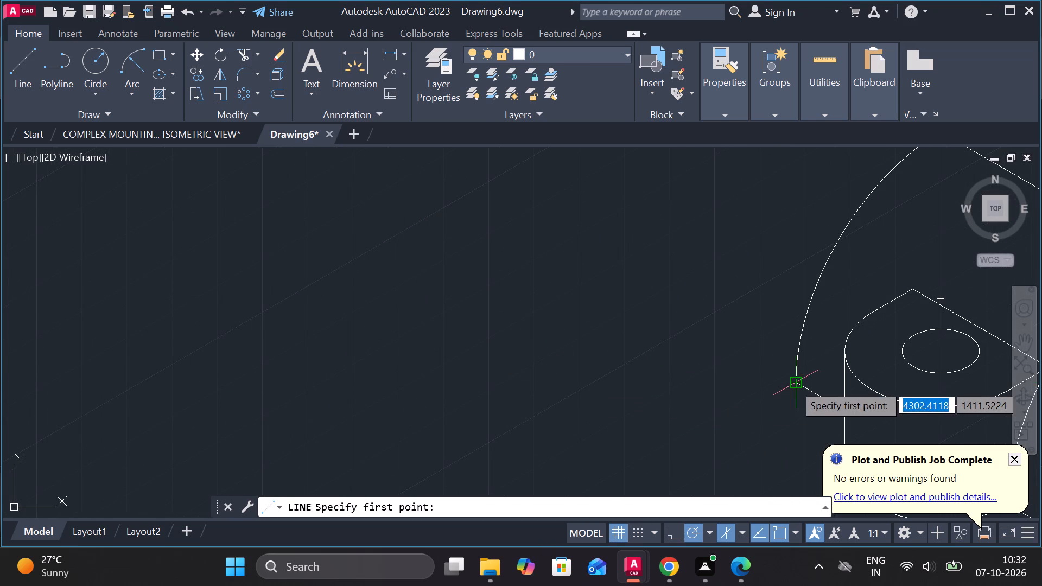
{"action": "left_click", "coordinate": [793, 384]}
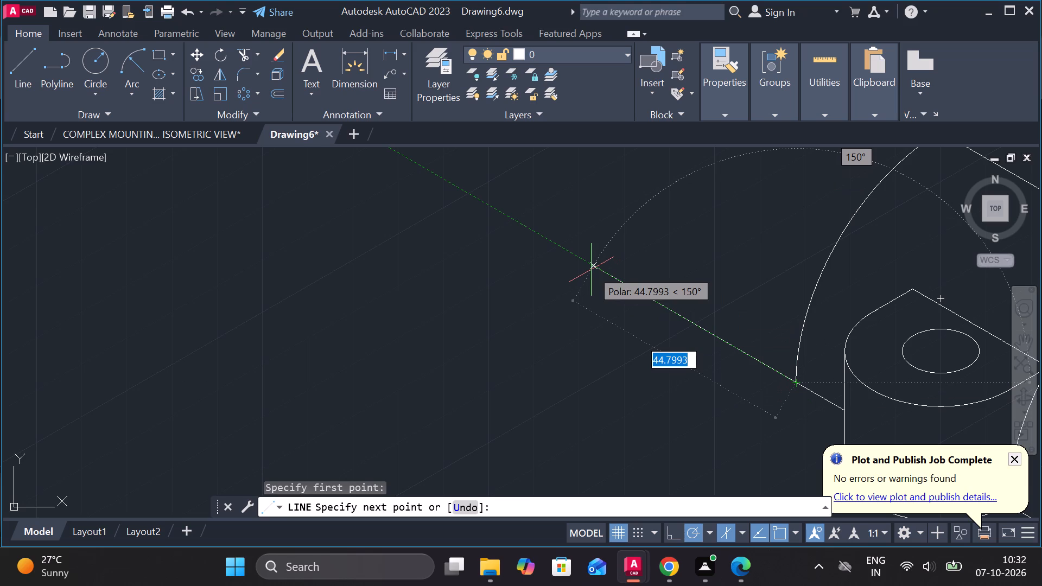
{"action": "type", "text": "20"}
{"action": "key", "text": "Return"}
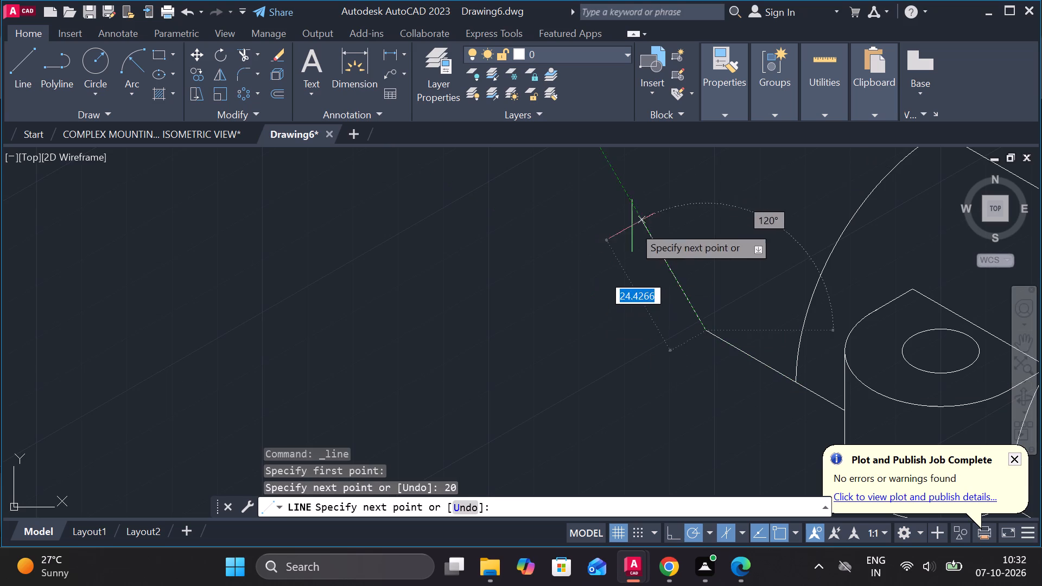
{"action": "scroll", "coordinate": [682, 224], "scroll_direction": "up", "scroll_amount": 1}
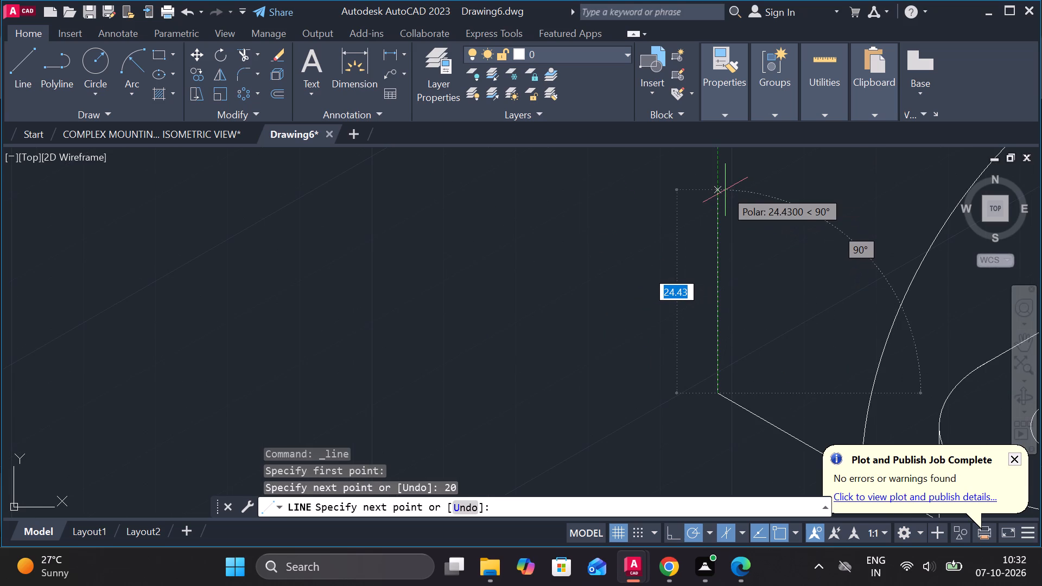
{"action": "type", "text": "66"}
{"action": "key", "text": "Return"}
Continue from the top of the 66 vertical with a line about 124 long at 30°, crossing the front 44 diameter isocircle.
{"action": "middle_click_drag", "start_coordinate": [725, 190], "coordinate": [684, 326]}
{"action": "scroll", "coordinate": [729, 290], "scroll_direction": "down", "scroll_amount": 2}
{"action": "middle_click_drag", "start_coordinate": [730, 271], "coordinate": [671, 353]}
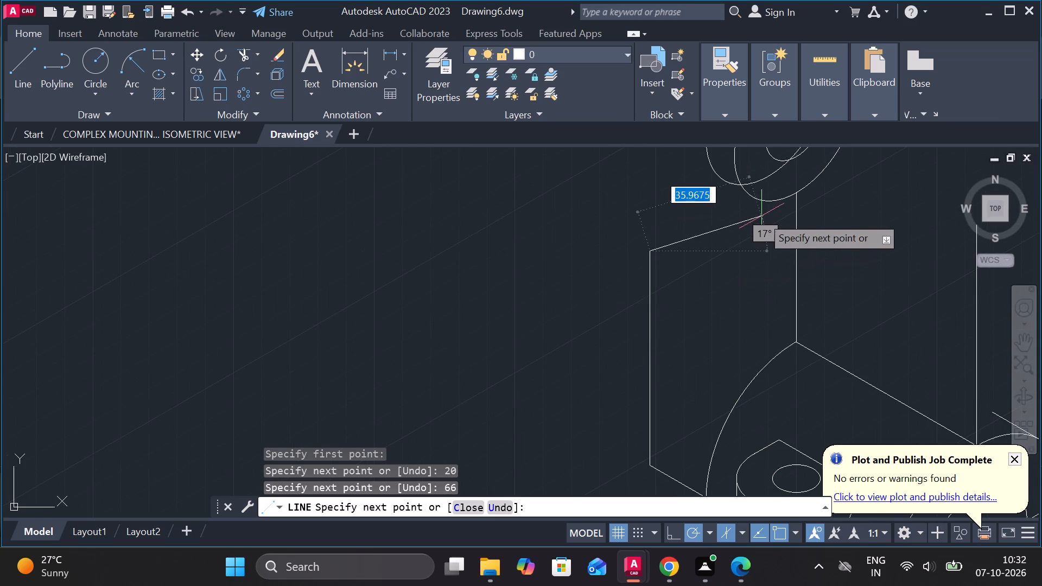
{"action": "middle_click_drag", "start_coordinate": [737, 212], "coordinate": [478, 313]}
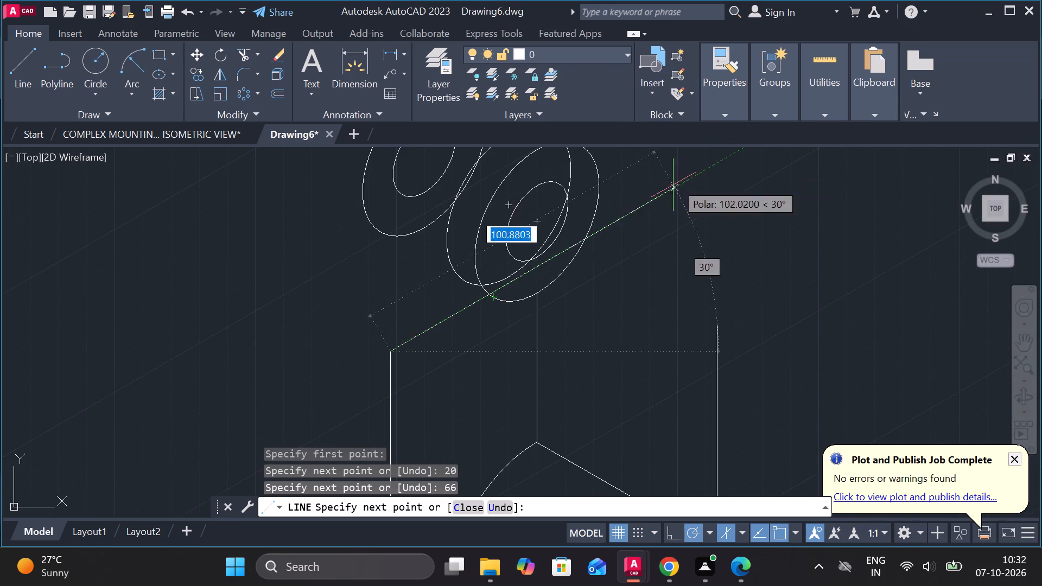
{"action": "middle_click_drag", "start_coordinate": [673, 186], "coordinate": [713, 319]}
{"action": "scroll", "coordinate": [704, 284], "scroll_direction": "down", "scroll_amount": 1}
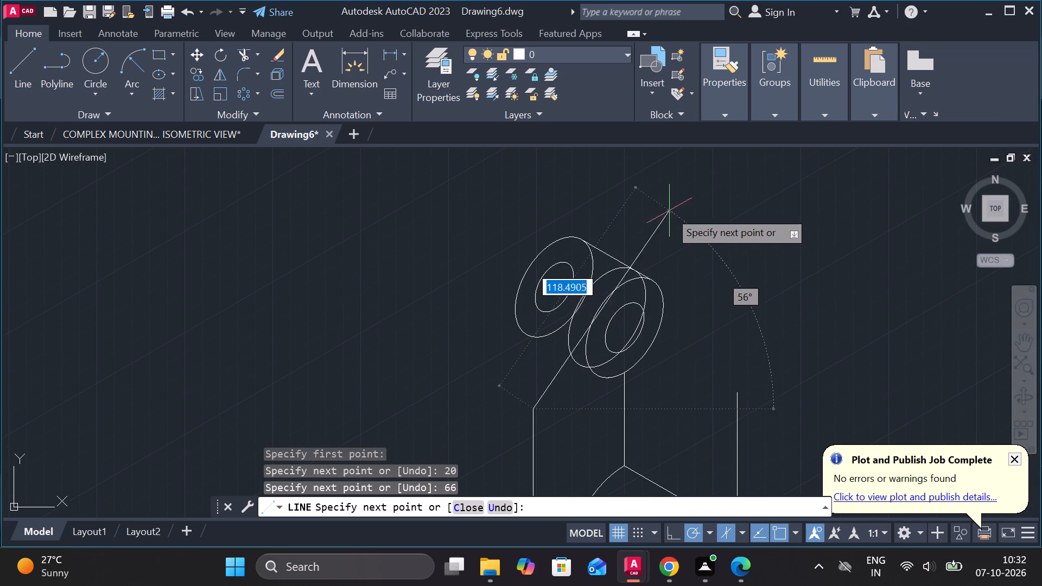
{"action": "left_click", "coordinate": [748, 278]}
{"action": "key", "text": "Escape"}
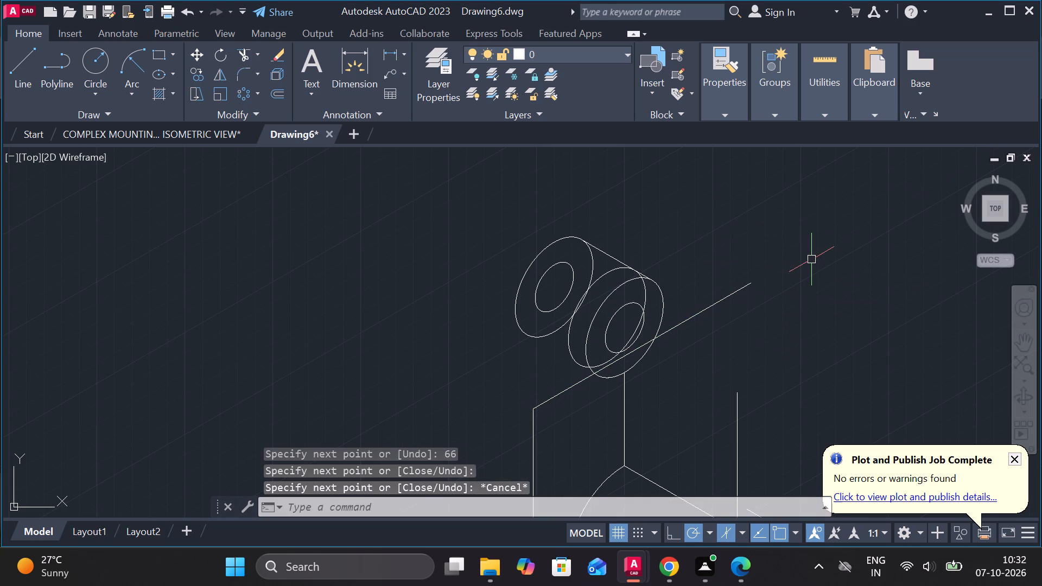
Trim the 30° line inside and beyond the front 44 diameter isocircles so it ends at the cylinder's outline.
{"action": "middle_click_drag", "start_coordinate": [811, 259], "coordinate": [777, 215]}
{"action": "type", "text": "tr"}
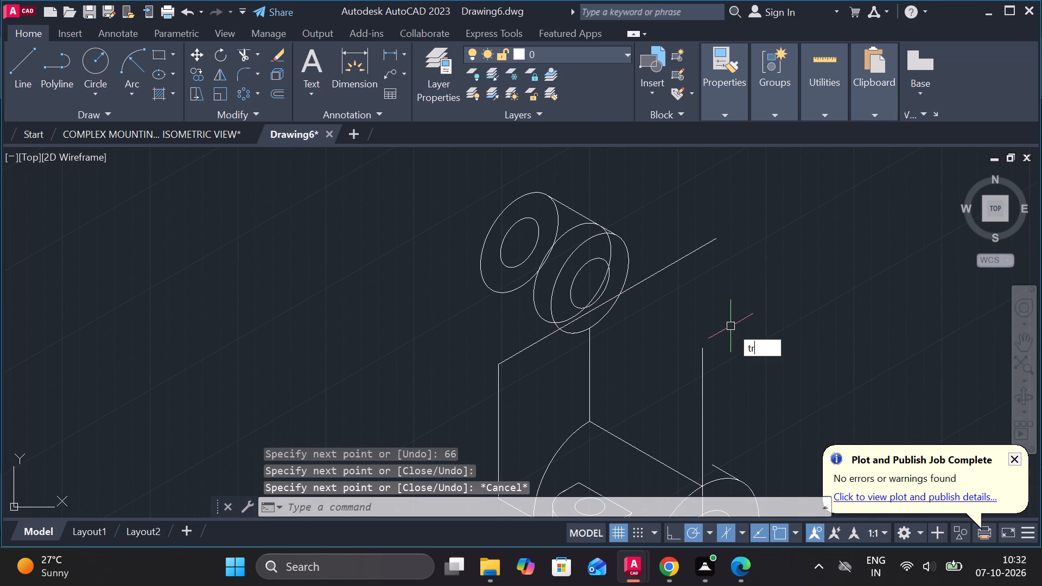
{"action": "key", "text": "space"}
{"action": "left_click", "coordinate": [675, 266]}
{"action": "scroll", "coordinate": [618, 310], "scroll_direction": "up", "scroll_amount": 1}
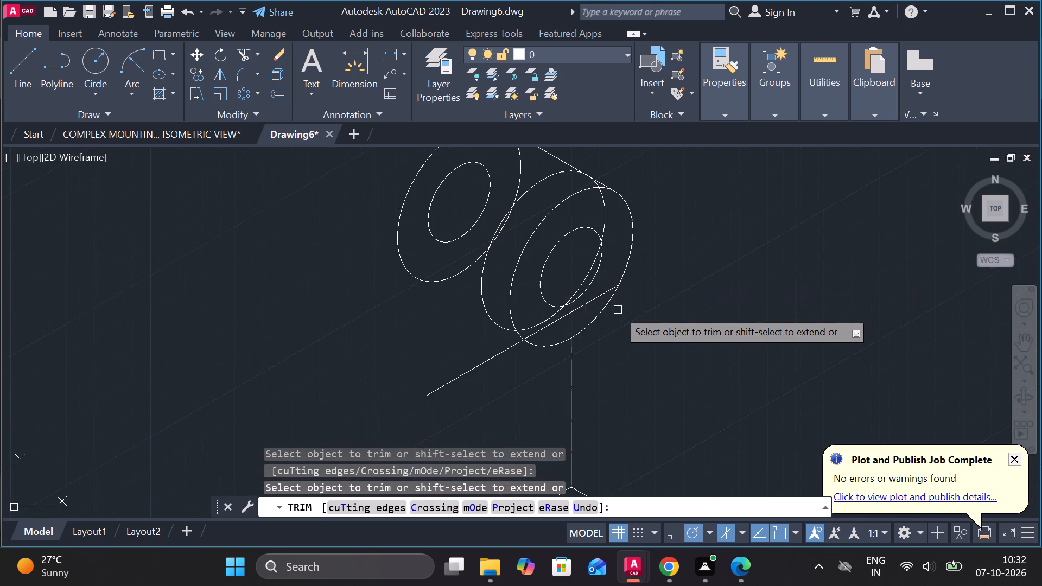
{"action": "left_click", "coordinate": [587, 307]}
{"action": "scroll", "coordinate": [684, 339], "scroll_direction": "down", "scroll_amount": 1}
{"action": "middle_click_drag", "start_coordinate": [702, 326], "coordinate": [710, 304]}
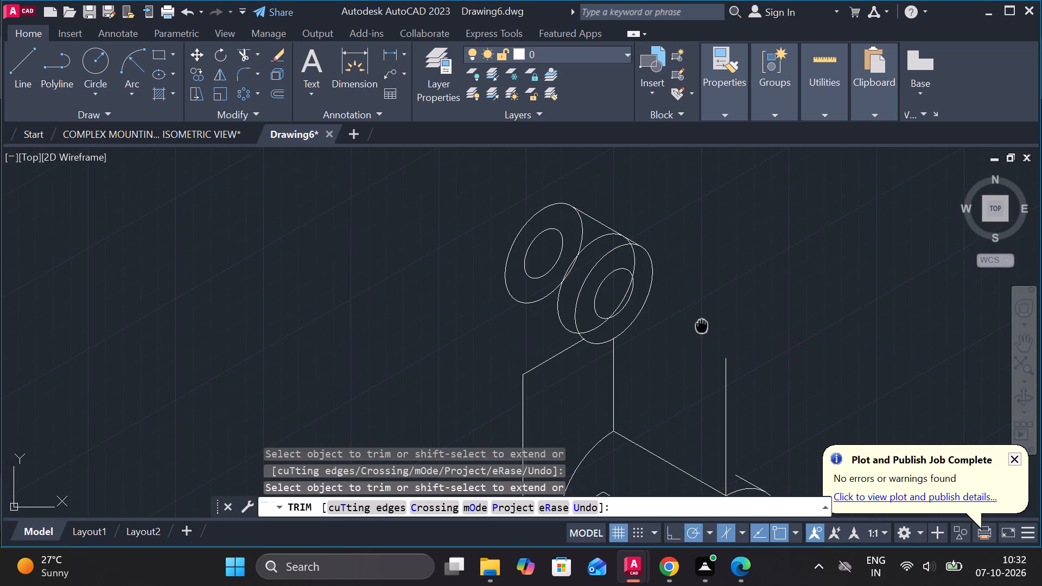
{"action": "middle_click_drag", "start_coordinate": [710, 304], "coordinate": [723, 281]}
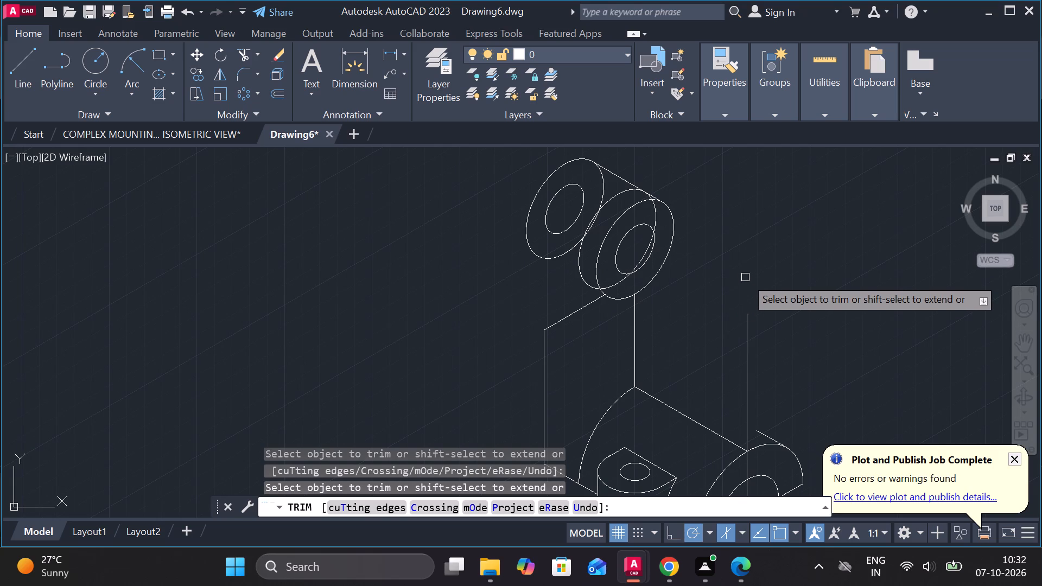
{"action": "middle_click_drag", "start_coordinate": [745, 243], "coordinate": [745, 228]}
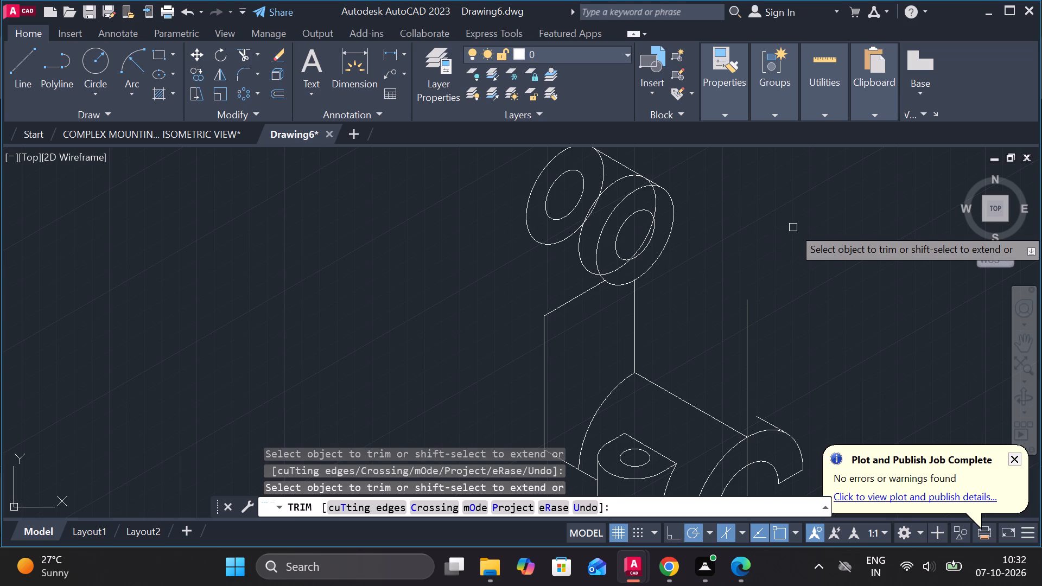
{"action": "scroll", "coordinate": [774, 228], "scroll_direction": "down", "scroll_amount": 1}
{"action": "middle_click_drag", "start_coordinate": [774, 228], "coordinate": [766, 193]}
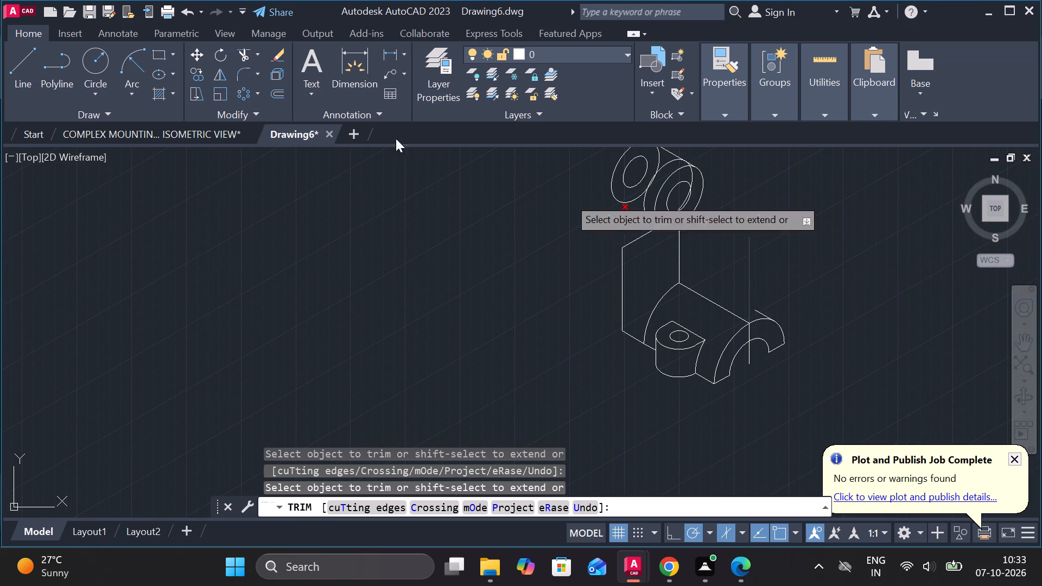
{"action": "key", "text": "Escape"}
Check the short 150° base edge and the lower ends of the rear and front outer arcs with linear dimensions, placing none.
{"action": "left_click", "coordinate": [389, 50]}
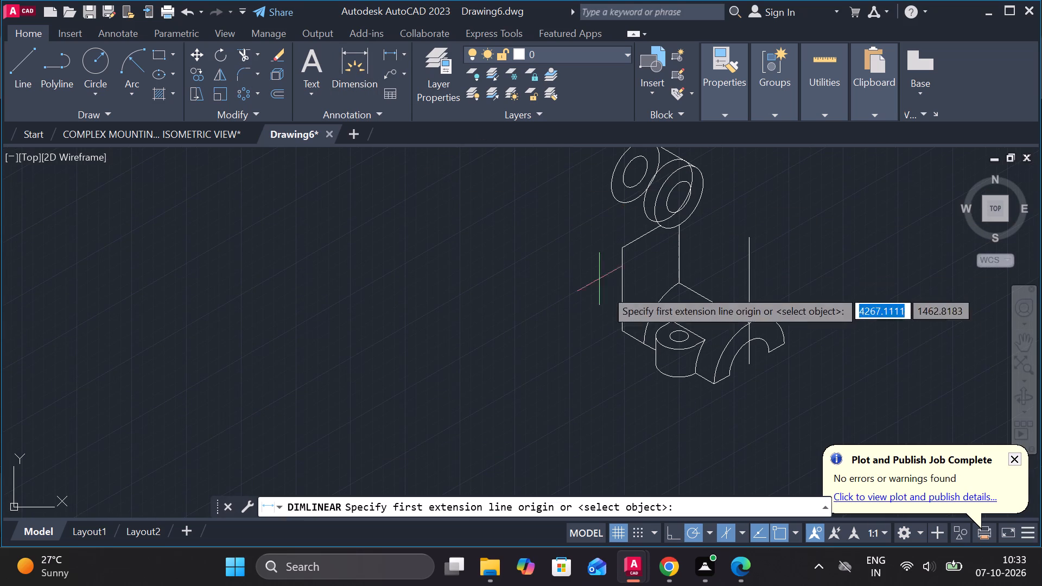
{"action": "scroll", "coordinate": [637, 341], "scroll_direction": "up", "scroll_amount": 1}
{"action": "left_click", "coordinate": [612, 325]}
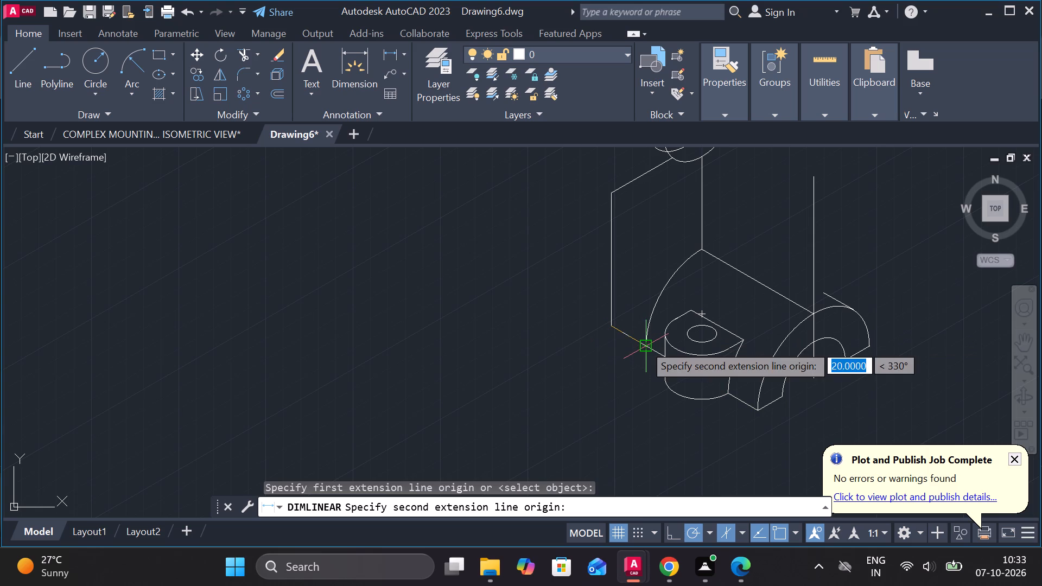
{"action": "left_click", "coordinate": [644, 344]}
{"action": "key", "text": "Escape"}
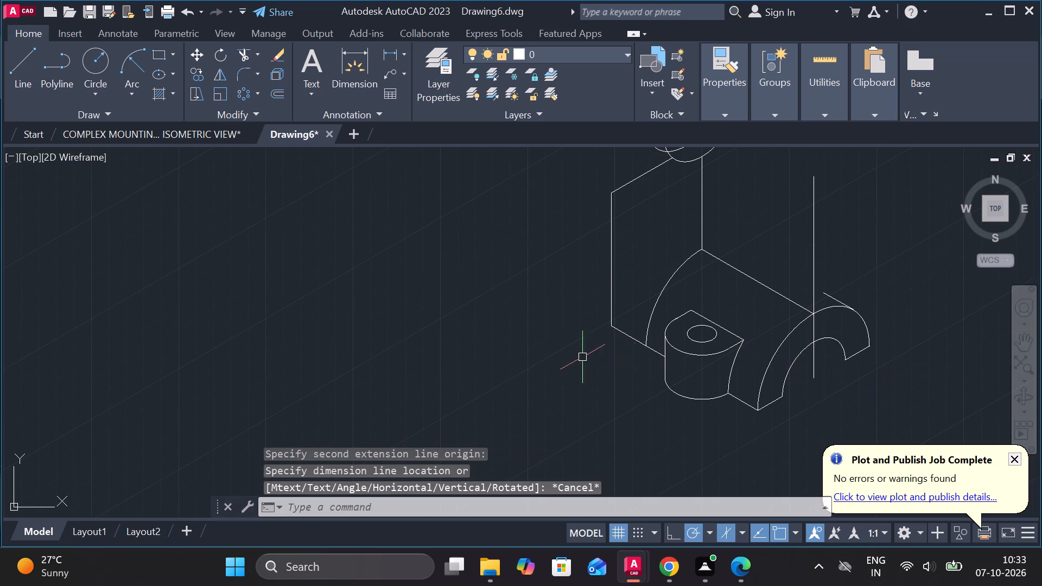
{"action": "key", "text": "space"}
{"action": "left_click", "coordinate": [643, 342]}
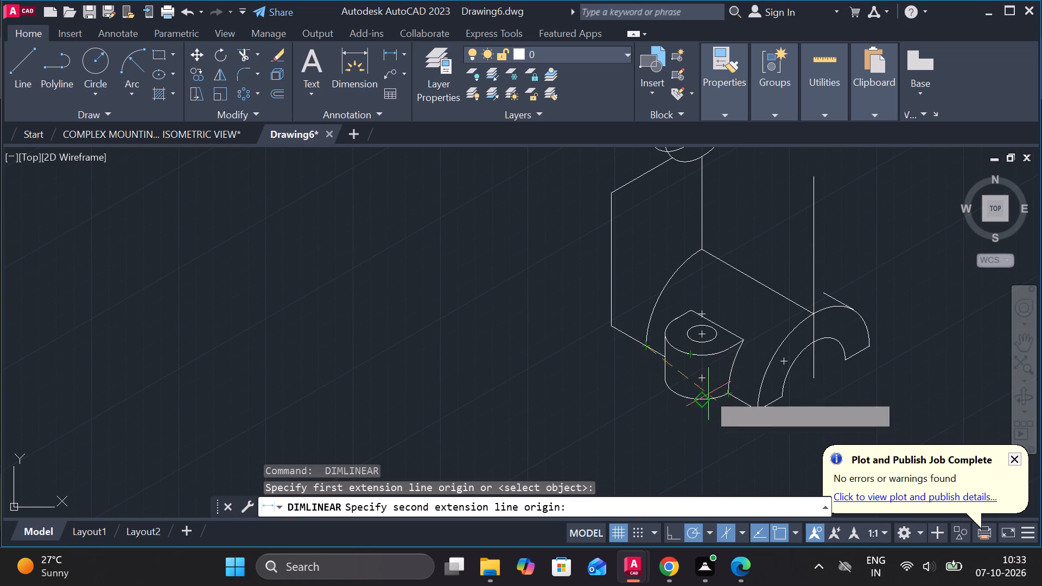
{"action": "key", "text": "Escape"}
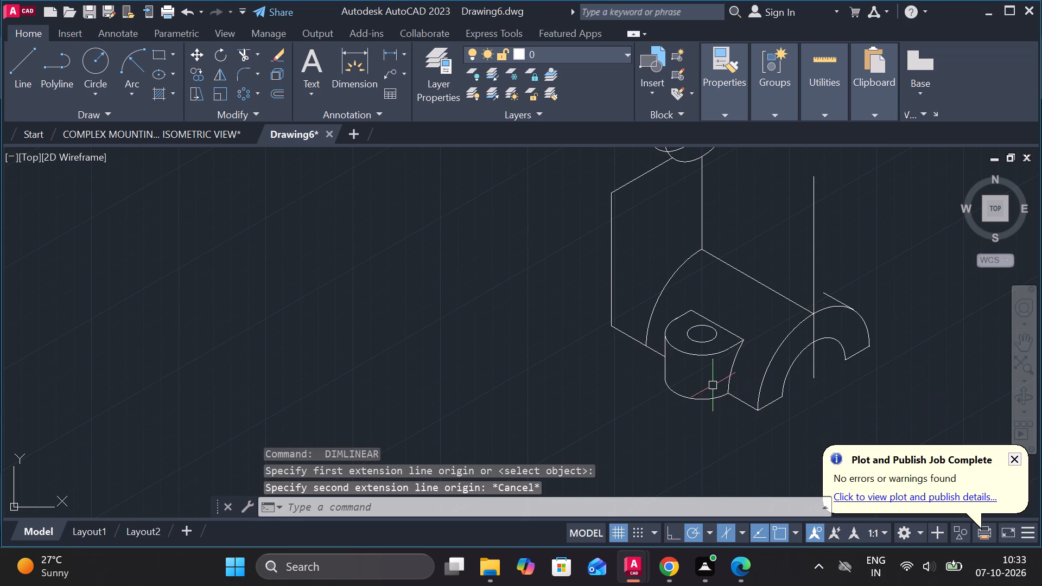
{"action": "key", "text": "space"}
{"action": "left_click", "coordinate": [757, 412]}
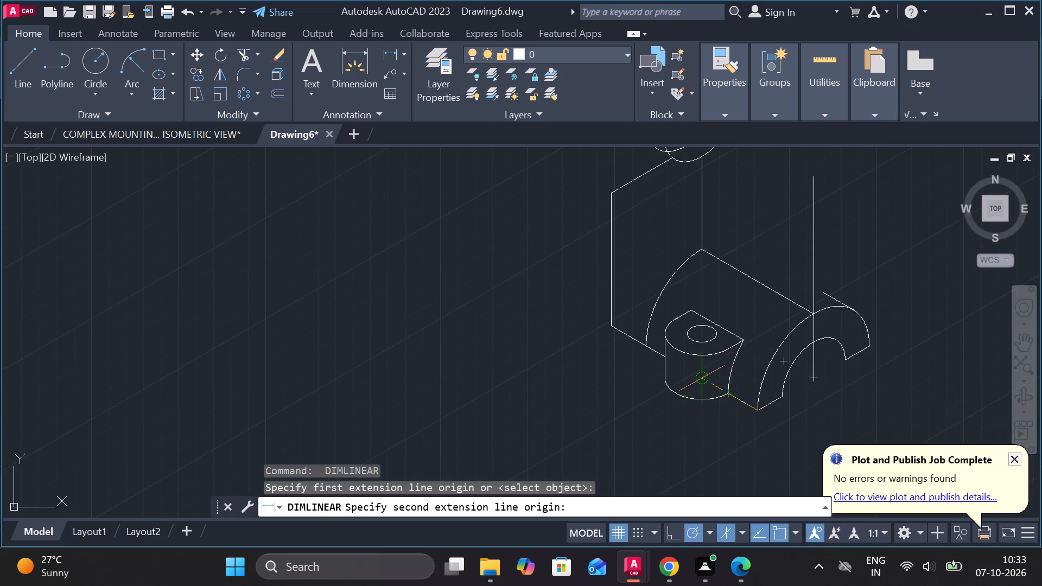
{"action": "key", "text": "Escape"}
Draw a vertical line about 58 long upward from the lower end of the rear outer arc.
{"action": "middle_click_drag", "start_coordinate": [553, 335], "coordinate": [524, 417]}
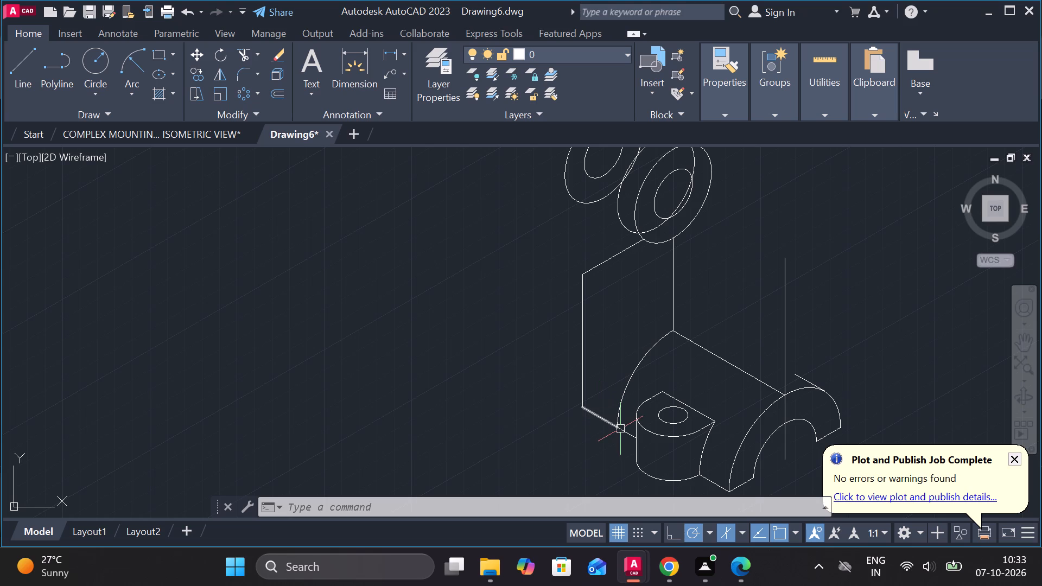
{"action": "middle_click_drag", "start_coordinate": [552, 425], "coordinate": [535, 389]}
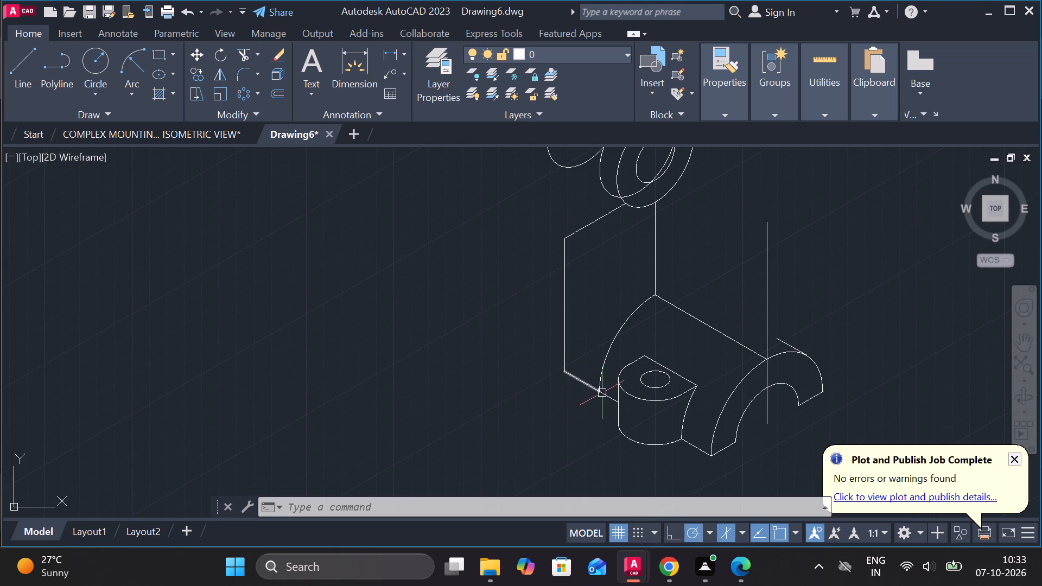
{"action": "left_click", "coordinate": [22, 58]}
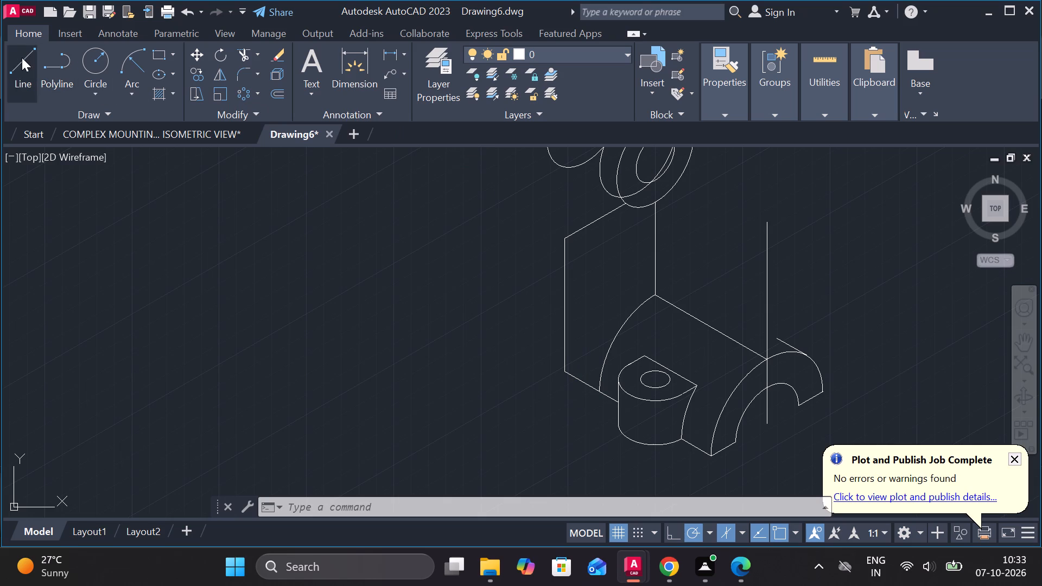
{"action": "left_click", "coordinate": [599, 390]}
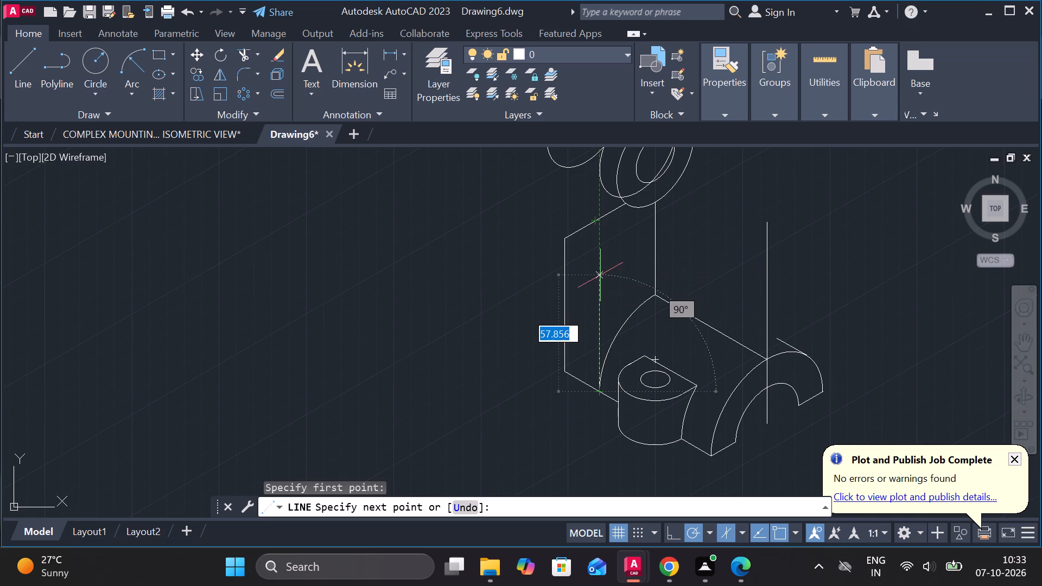
{"action": "left_click", "coordinate": [600, 275]}
{"action": "key", "text": "Escape"}
Draw a line at 330° from the top corner of the 66 vertical edge, past the adjacent vertical line.
{"action": "key", "text": "l"}
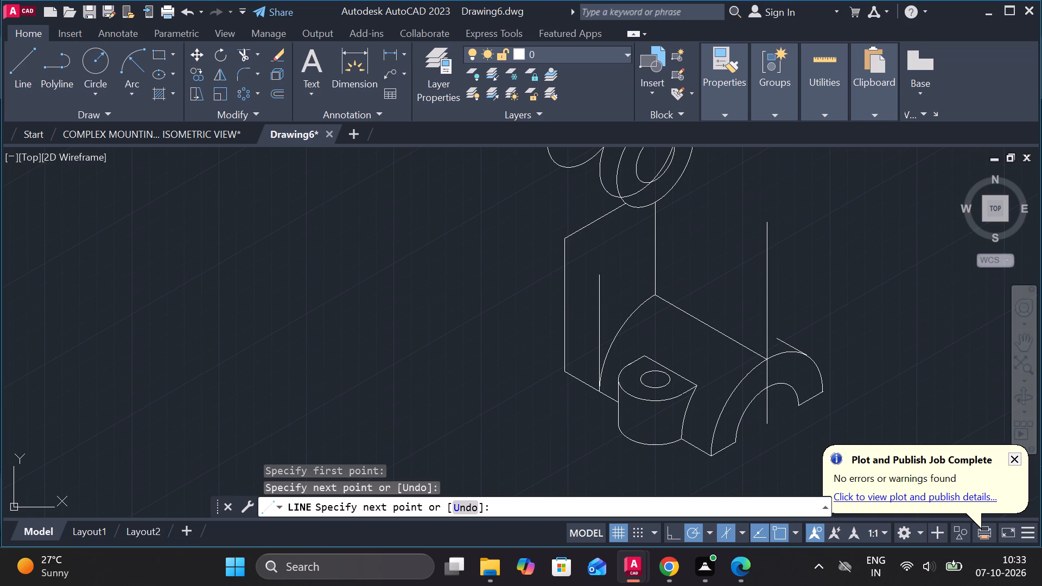
{"action": "key", "text": "Return"}
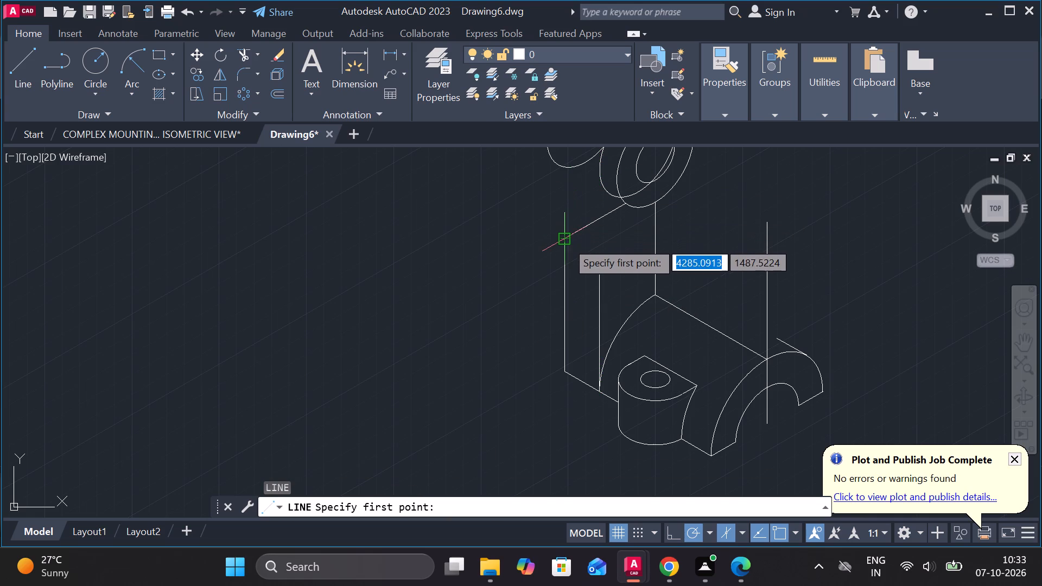
{"action": "left_click", "coordinate": [566, 241]}
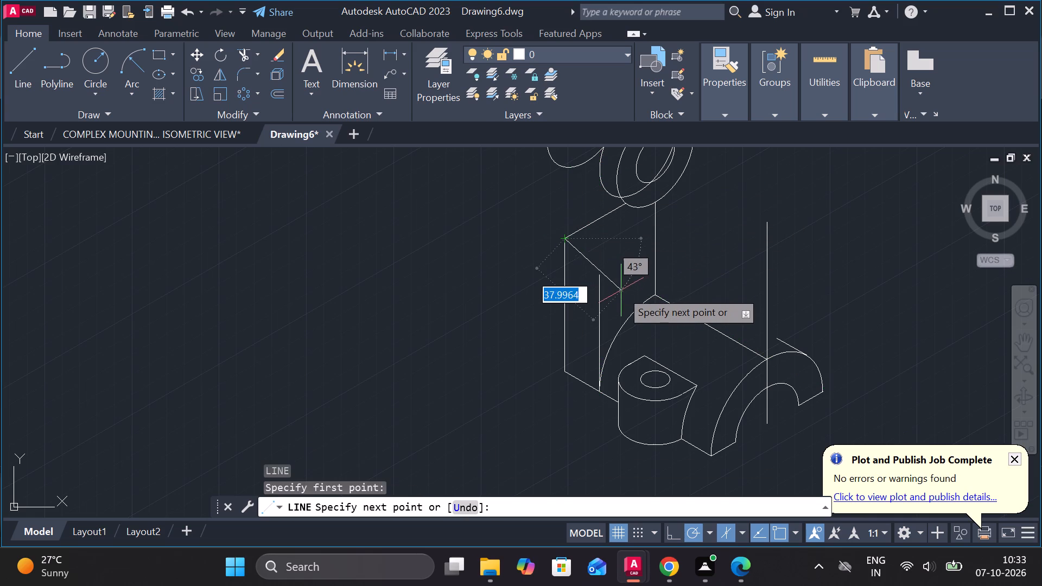
{"action": "left_click", "coordinate": [632, 284]}
{"action": "key", "text": "Escape"}
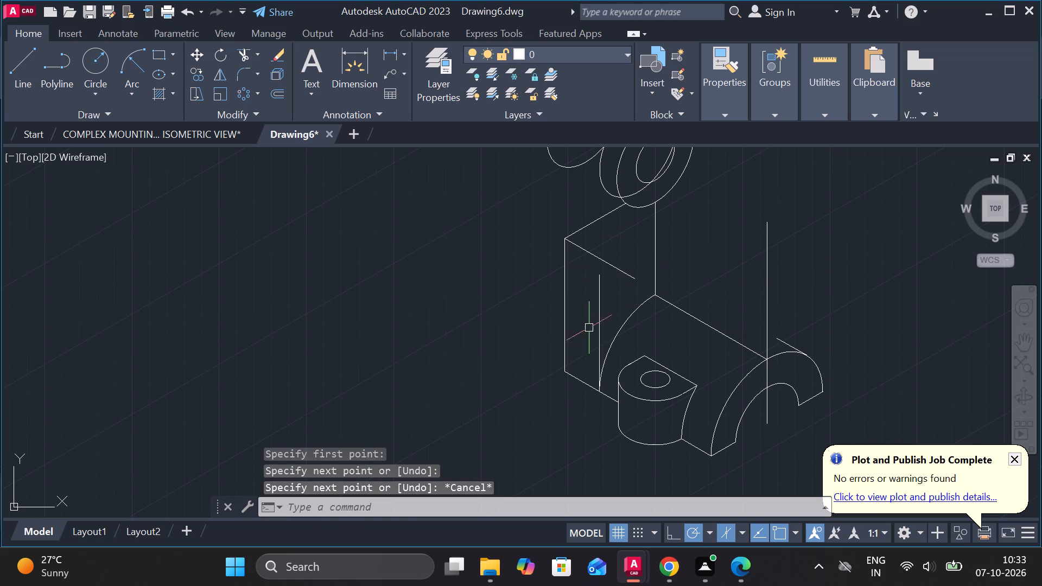
Extend the new vertical line up to the 330° line.
{"action": "type", "text": "ex"}
{"action": "key", "text": "space"}
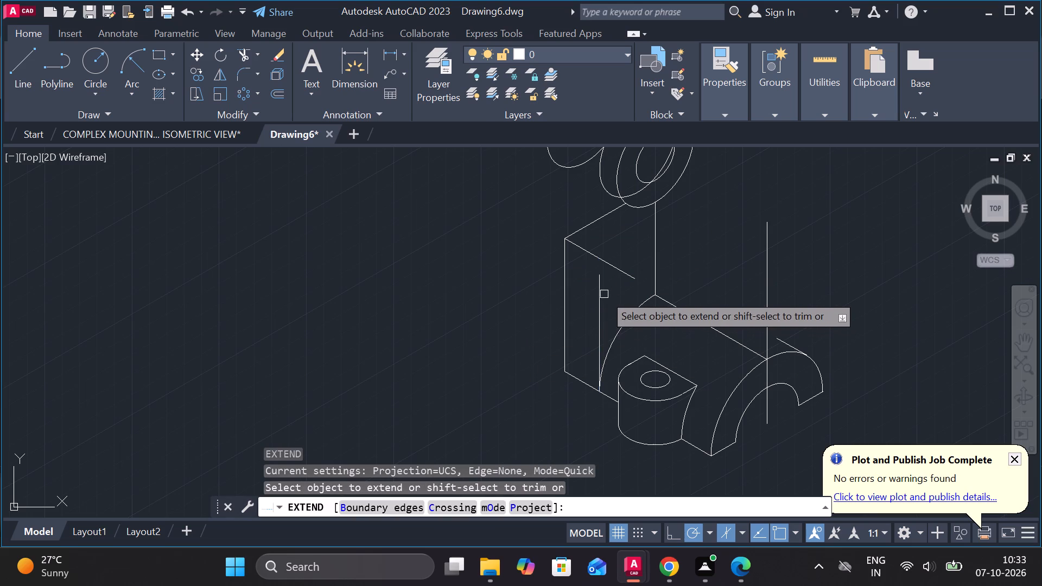
{"action": "left_click", "coordinate": [595, 280]}
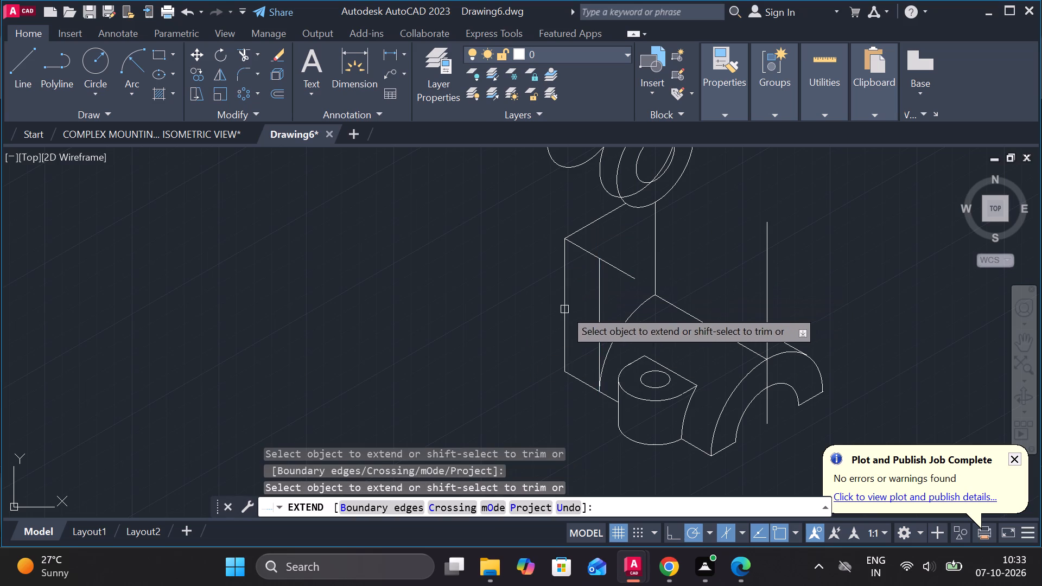
{"action": "key", "text": "Escape"}
Trim the part of the 330° line that runs past the extended vertical line.
{"action": "type", "text": "tr"}
{"action": "key", "text": "space"}
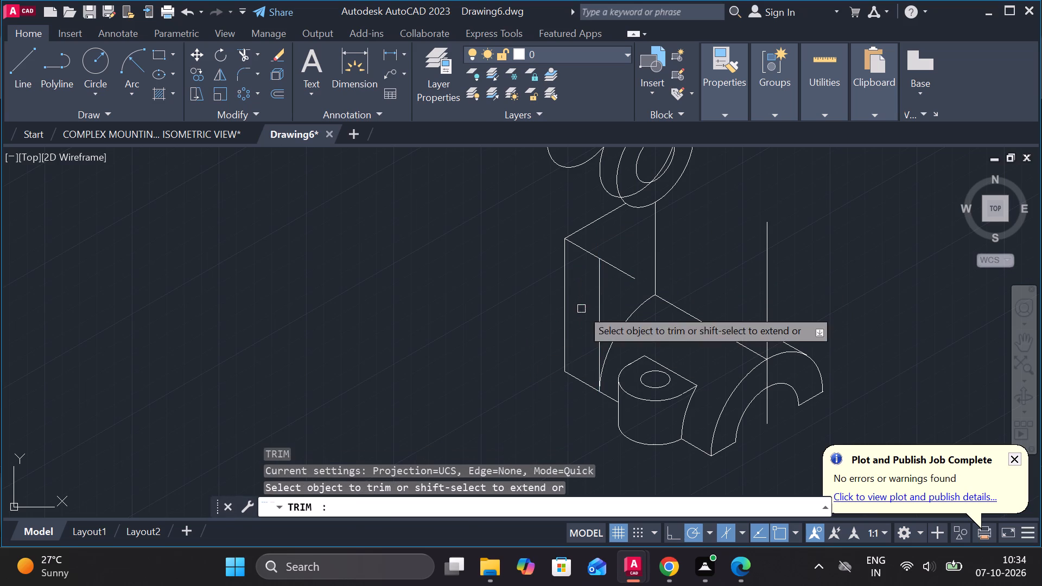
{"action": "left_click", "coordinate": [621, 277]}
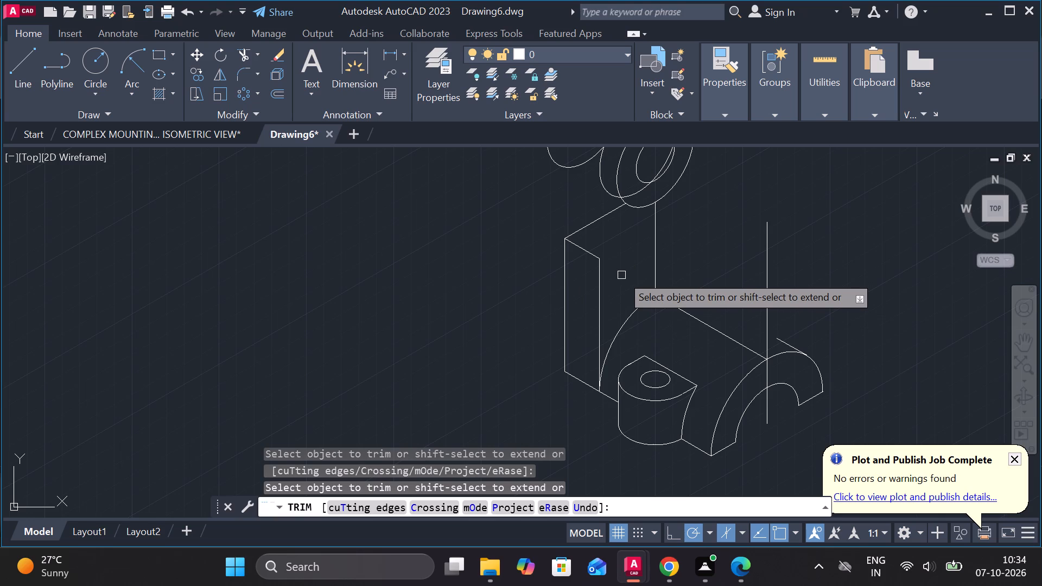
{"action": "middle_click_drag", "start_coordinate": [621, 275], "coordinate": [643, 308]}
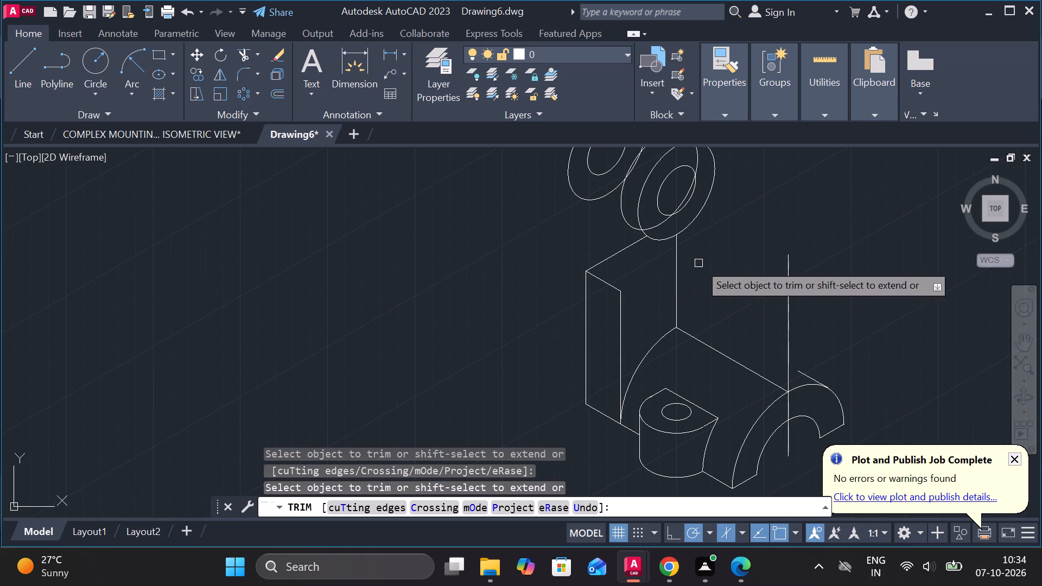
Erase the whole upper cylinder above the support, including its circles and tangent line.
{"action": "middle_click_drag", "start_coordinate": [703, 263], "coordinate": [705, 303]}
{"action": "key", "text": "Escape"}
{"action": "left_click_drag", "start_coordinate": [752, 279], "coordinate": [740, 260]}
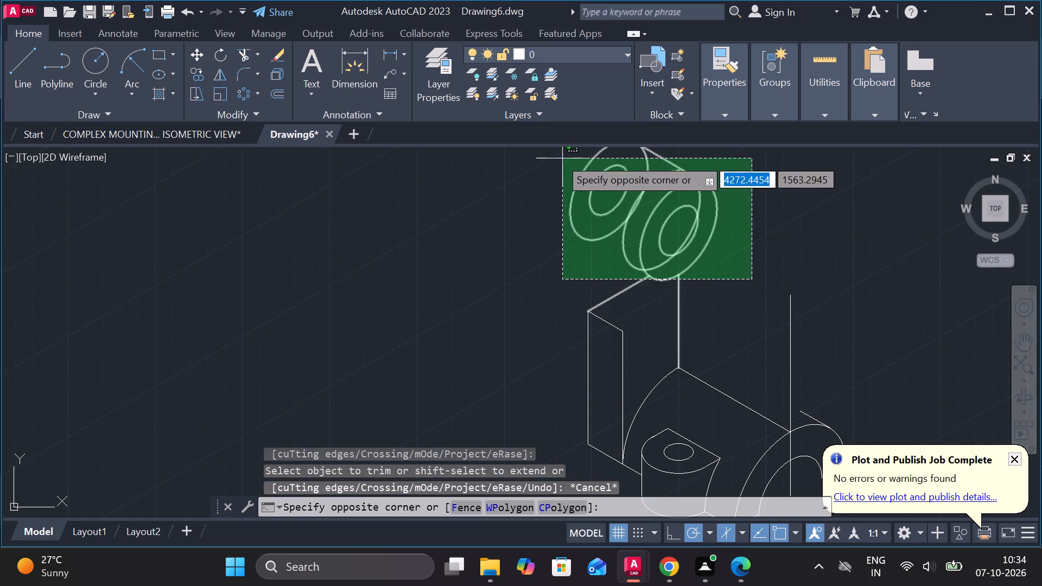
{"action": "left_click", "coordinate": [560, 158]}
{"action": "key", "text": "Escape"}
{"action": "middle_click_drag", "start_coordinate": [748, 199], "coordinate": [754, 254]}
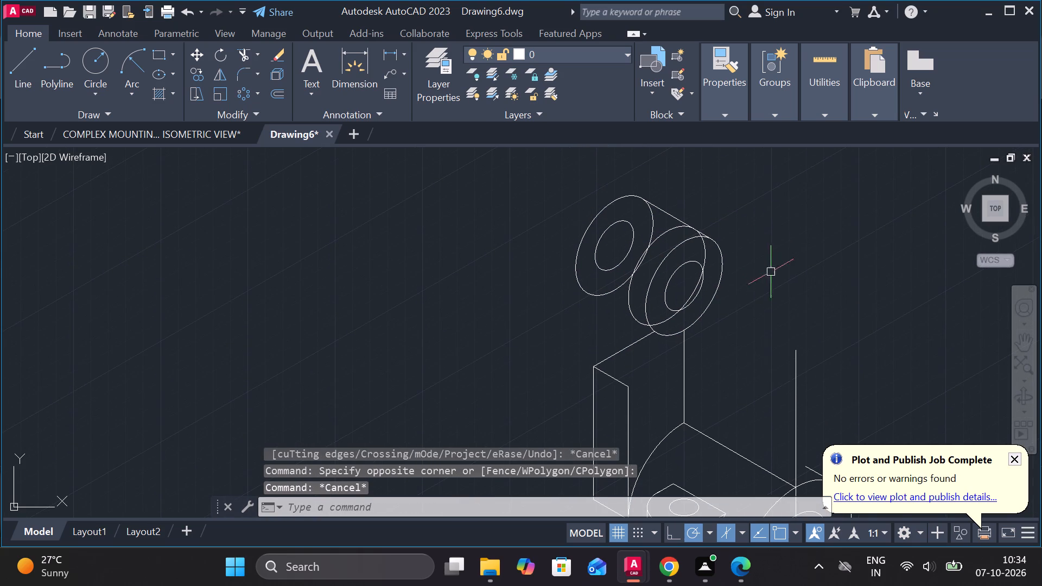
{"action": "middle_click_drag", "start_coordinate": [767, 291], "coordinate": [708, 189]}
{"action": "scroll", "coordinate": [711, 188], "scroll_direction": "down", "scroll_amount": 1}
{"action": "middle_click_drag", "start_coordinate": [711, 188], "coordinate": [723, 238]}
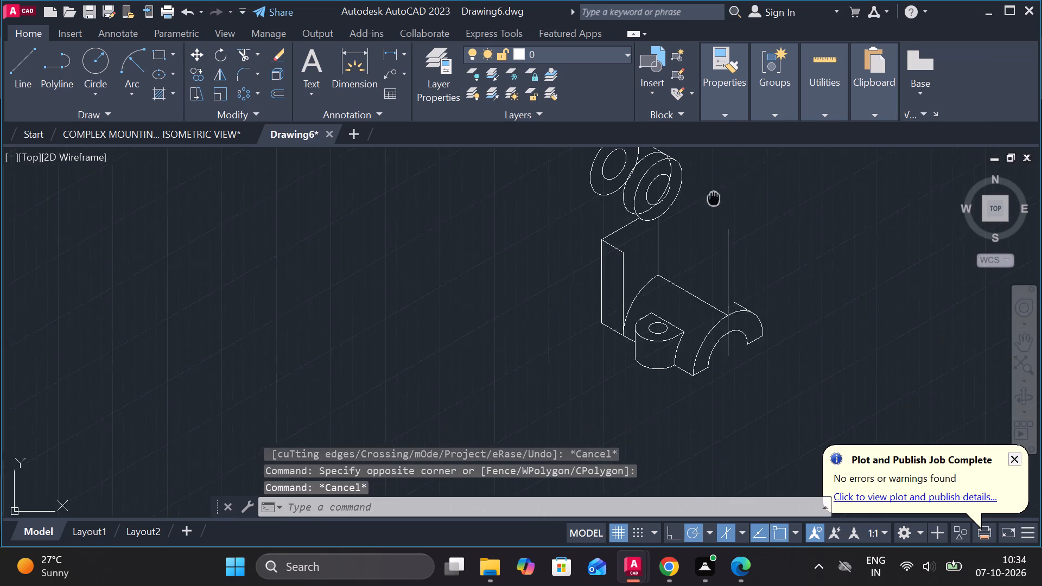
{"action": "middle_click_drag", "start_coordinate": [723, 238], "coordinate": [729, 277]}
{"action": "left_click", "coordinate": [724, 276]}
{"action": "left_click", "coordinate": [604, 220]}
{"action": "key", "text": "e"}
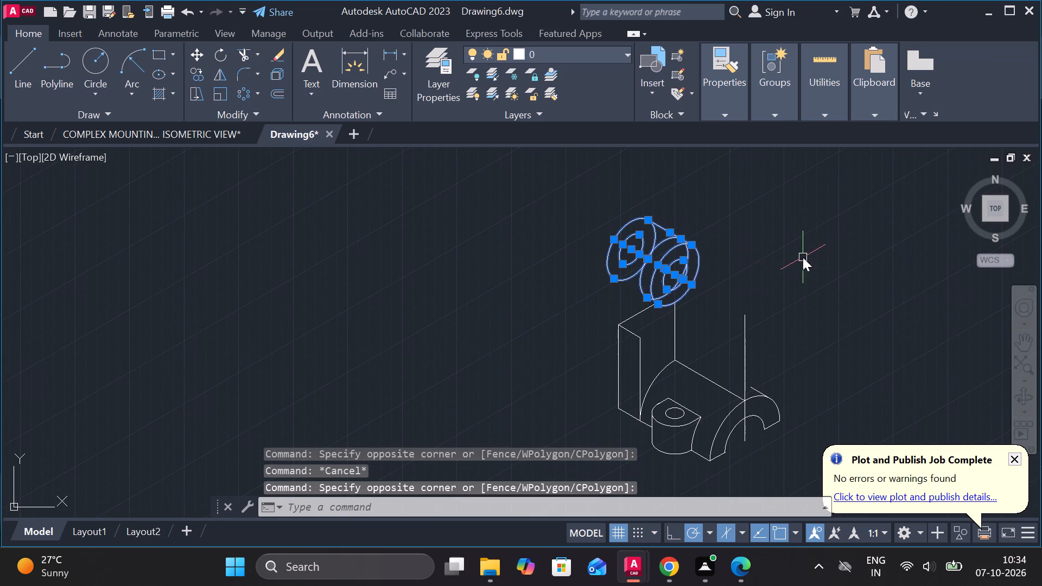
{"action": "key", "text": "Return"}
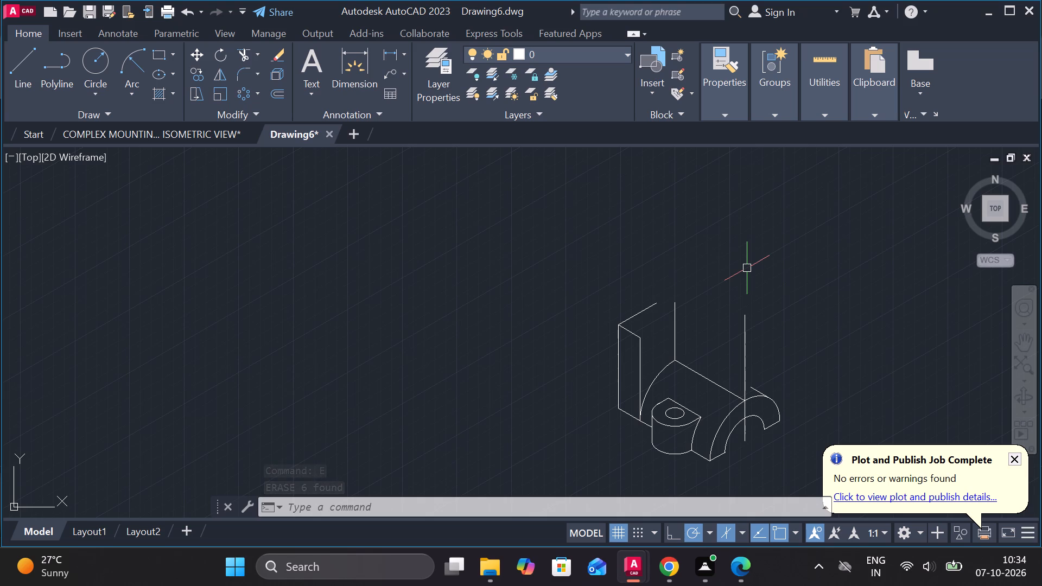
Lengthen the vertical line standing on top of the rear arc upward by about 42.
{"action": "scroll", "coordinate": [732, 241], "scroll_direction": "up", "scroll_amount": 2}
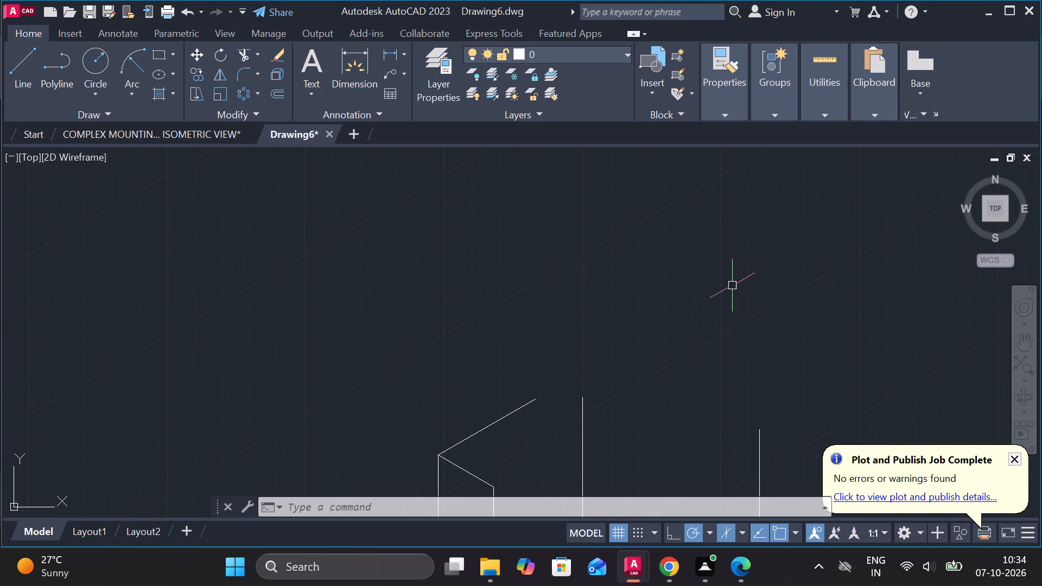
{"action": "scroll", "coordinate": [669, 339], "scroll_direction": "down", "scroll_amount": 1}
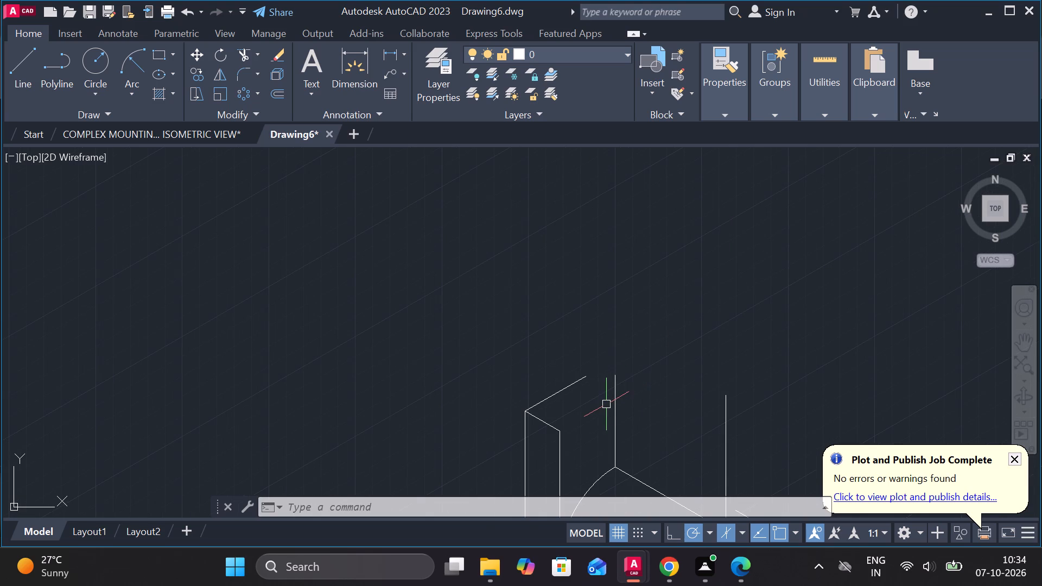
{"action": "left_click", "coordinate": [613, 395]}
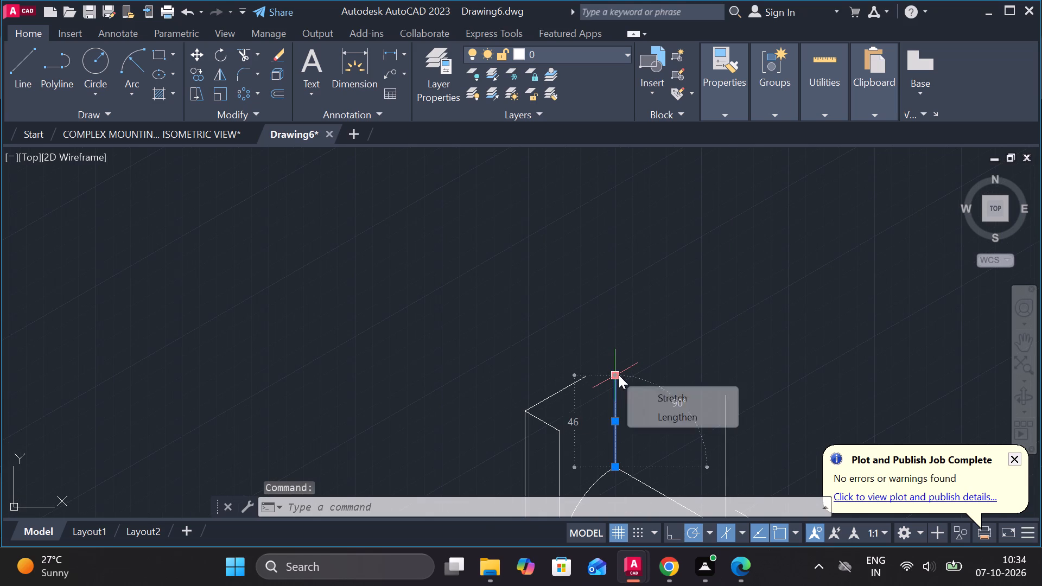
{"action": "left_click", "coordinate": [656, 421]}
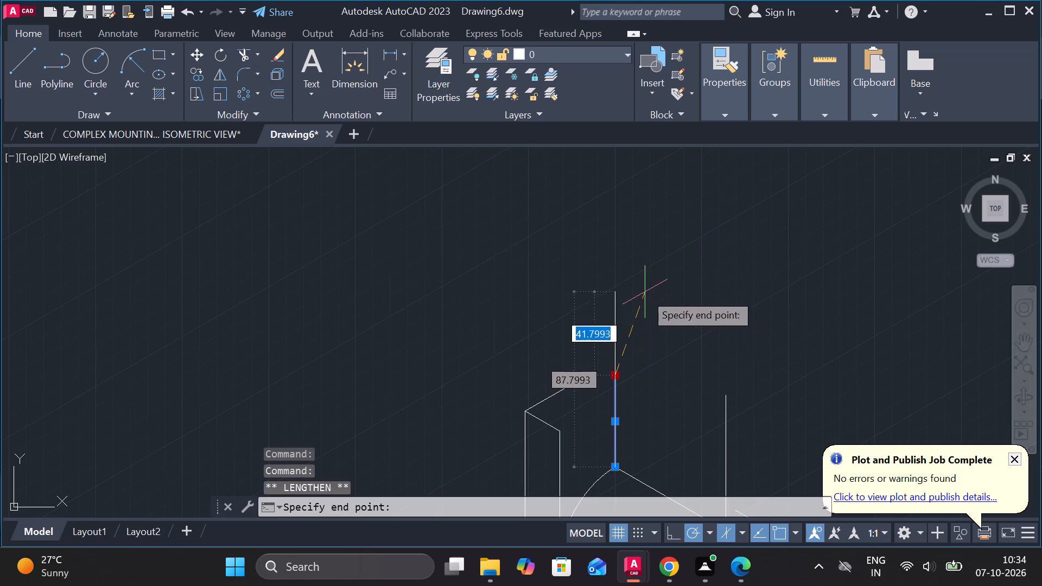
{"action": "left_click", "coordinate": [645, 294]}
{"action": "key", "text": "Escape"}
Extend the support's sloping top line to meet the lengthened vertical line.
{"action": "type", "text": "ec"}
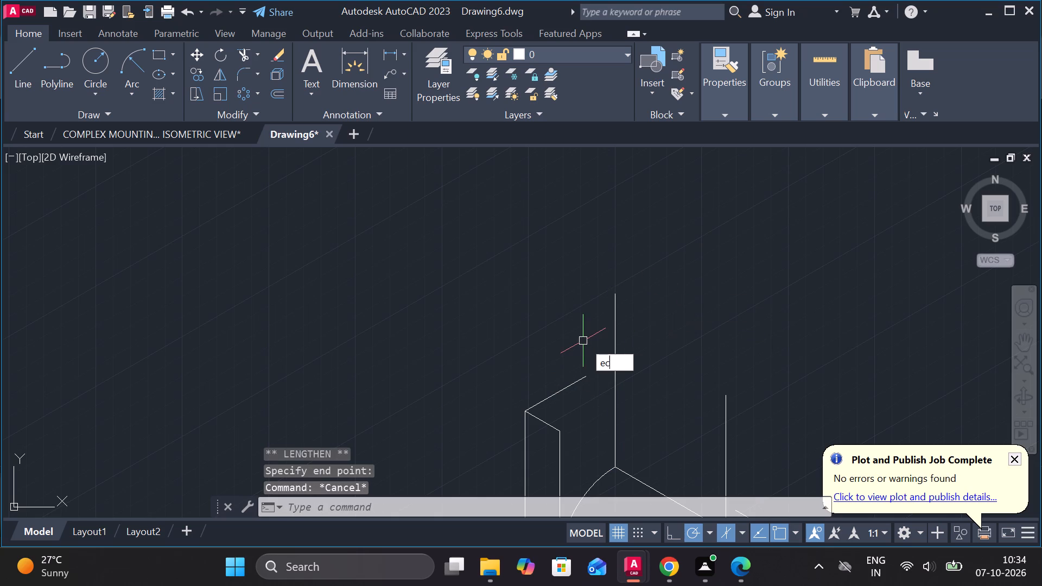
{"action": "key", "text": "BackSpace"}
{"action": "key", "text": "x"}
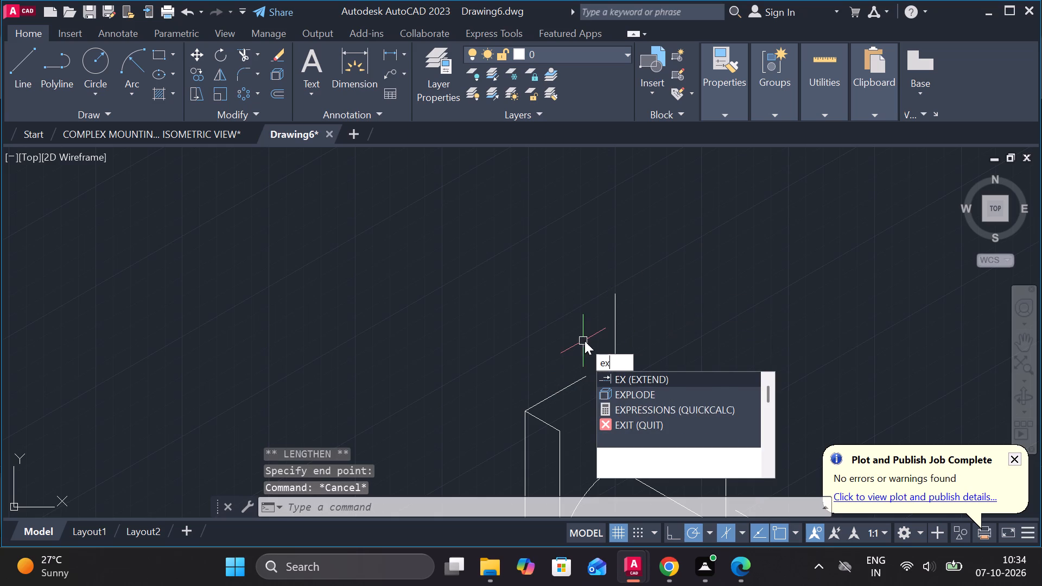
{"action": "key", "text": "Return"}
{"action": "left_click", "coordinate": [583, 379]}
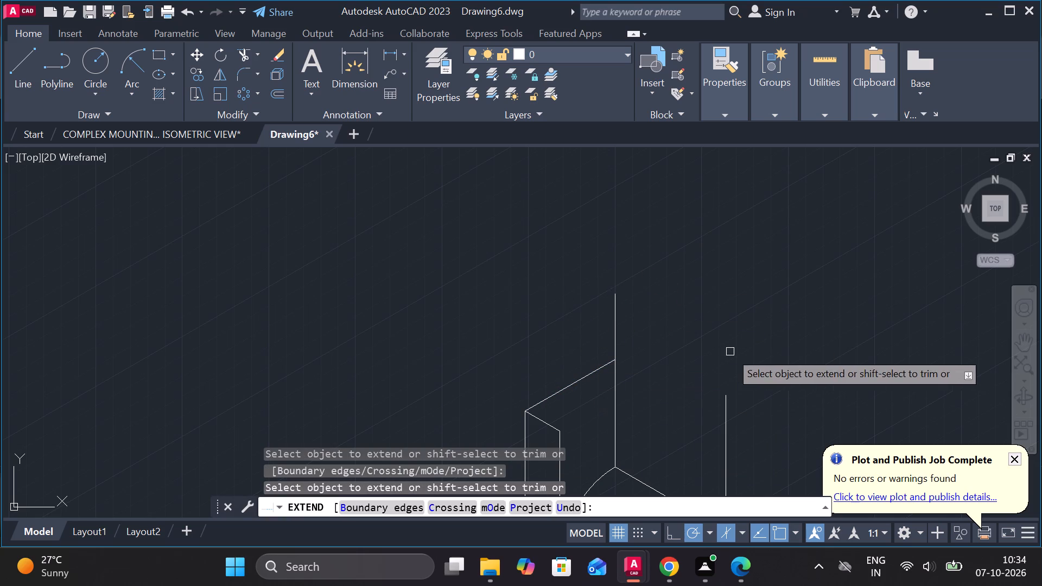
{"action": "middle_click_drag", "start_coordinate": [732, 344], "coordinate": [720, 285]}
{"action": "middle_click_drag", "start_coordinate": [720, 279], "coordinate": [725, 233]}
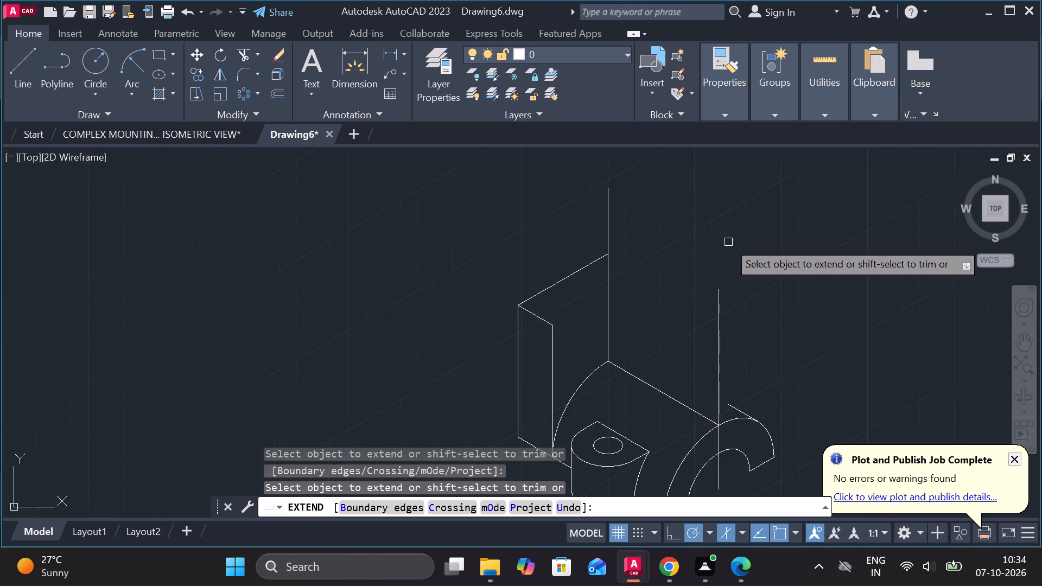
{"action": "scroll", "coordinate": [728, 242], "scroll_direction": "down", "scroll_amount": 1}
{"action": "key", "text": "Escape"}
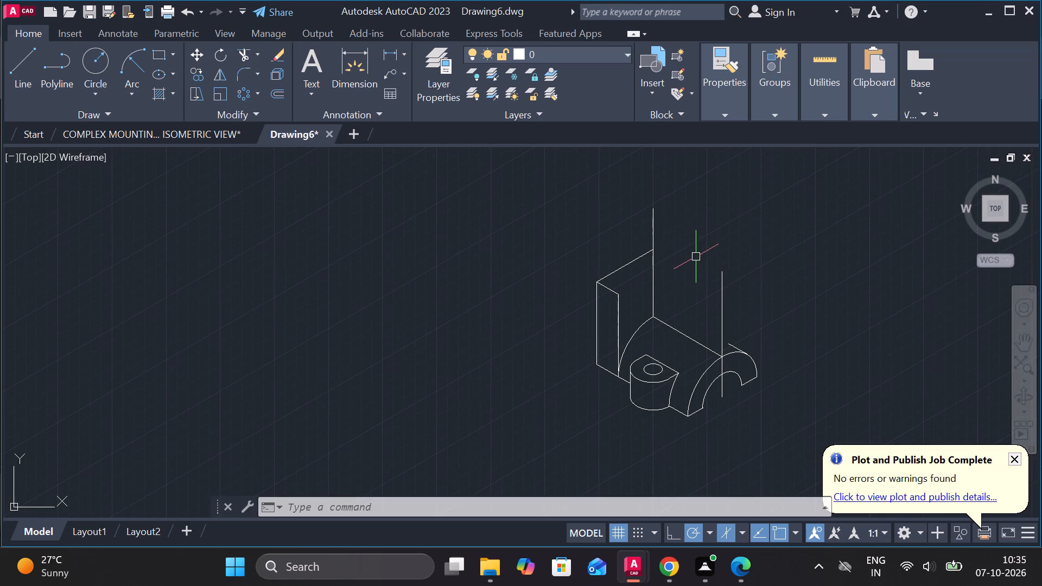
Draw a line about 153 long at 150° from the top of the front vertical line, crossing the lengthened vertical line.
{"action": "left_click", "coordinate": [8, 71]}
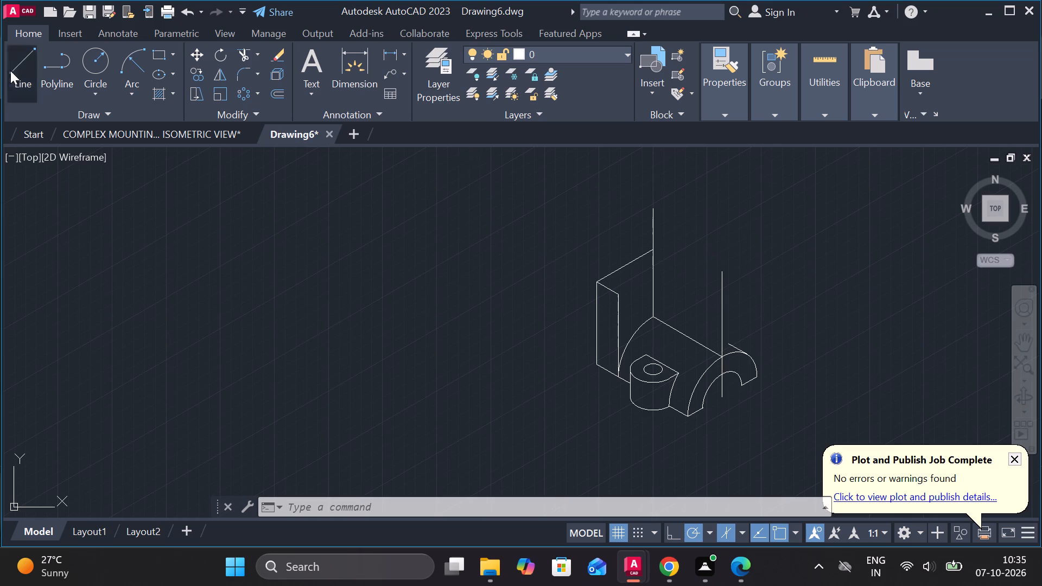
{"action": "left_click", "coordinate": [719, 275]}
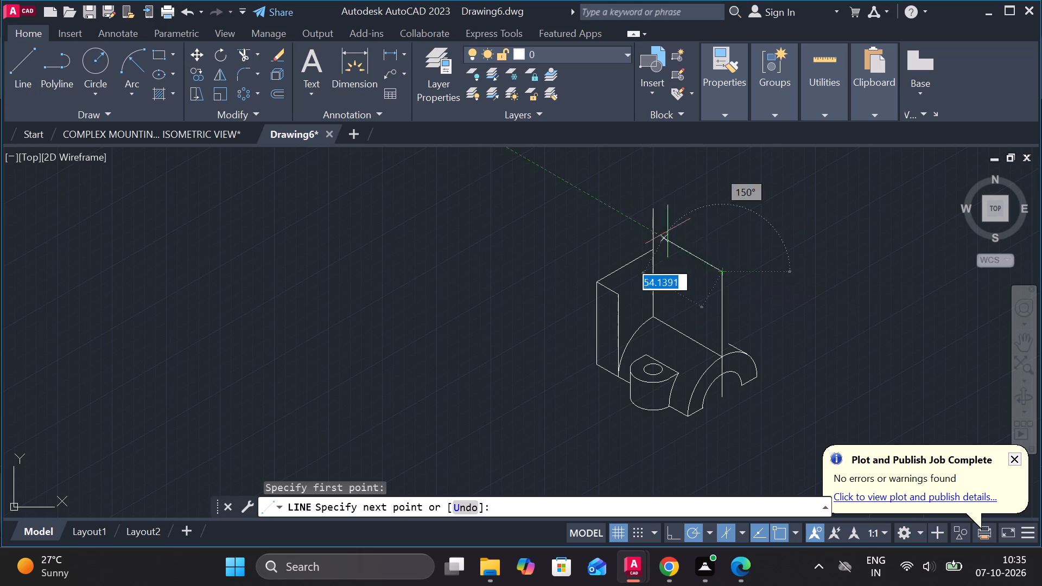
{"action": "middle_click_drag", "start_coordinate": [606, 196], "coordinate": [635, 268]}
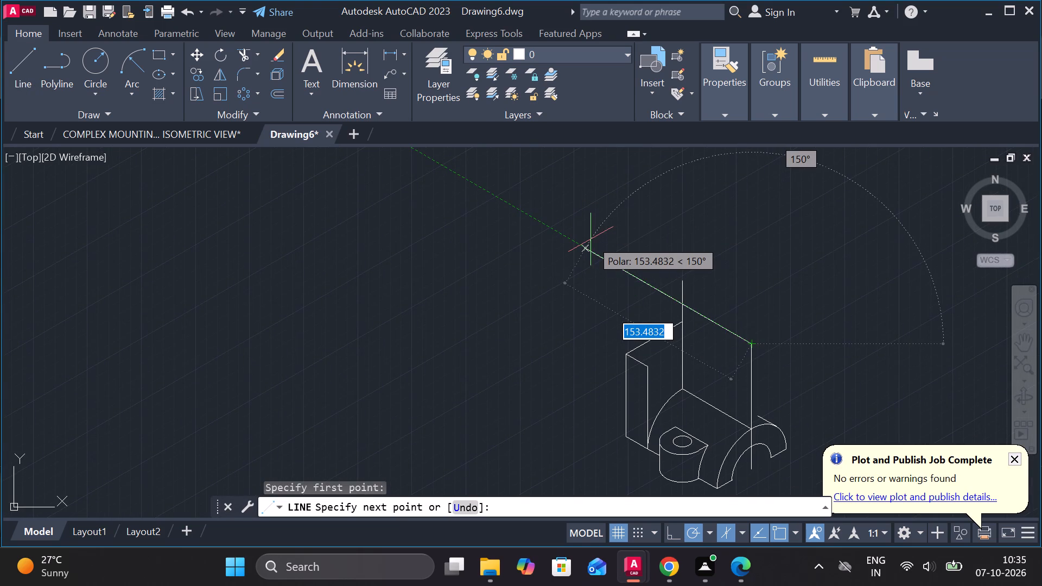
{"action": "left_click", "coordinate": [590, 239]}
{"action": "middle_click_drag", "start_coordinate": [652, 235], "coordinate": [601, 179]}
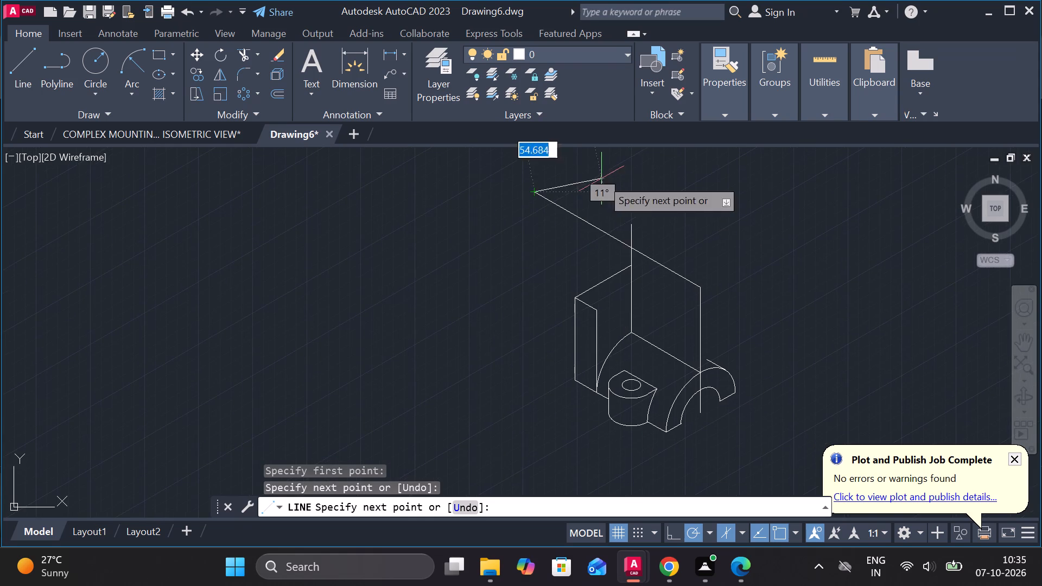
{"action": "key", "text": "Escape"}
Draw a 22-diameter isocircle centred where the 150° line crosses the lengthened vertical line.
{"action": "scroll", "coordinate": [746, 254], "scroll_direction": "up", "scroll_amount": 1}
{"action": "middle_click_drag", "start_coordinate": [742, 262], "coordinate": [735, 149]}
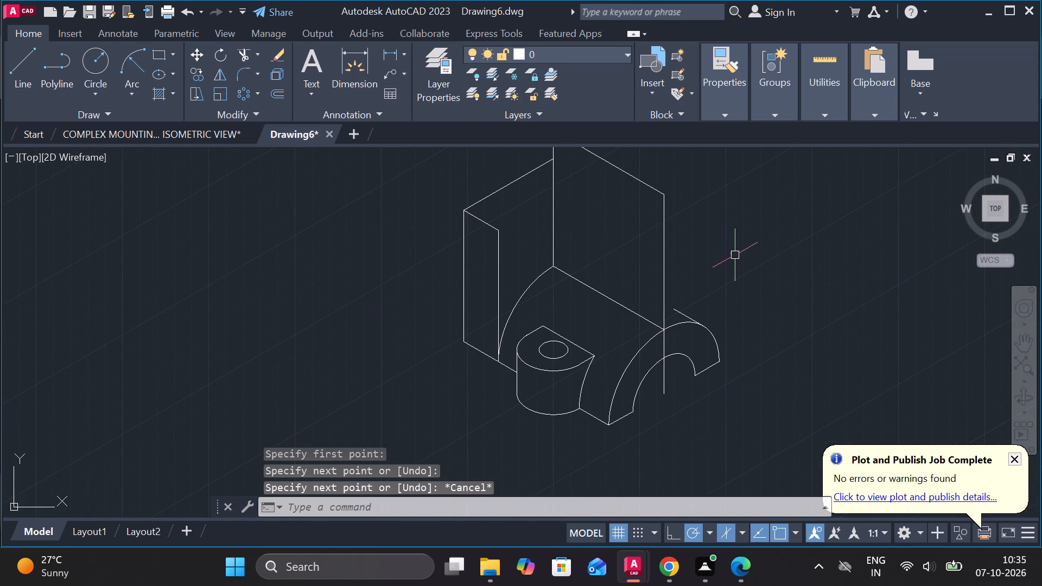
{"action": "middle_click_drag", "start_coordinate": [739, 284], "coordinate": [745, 334]}
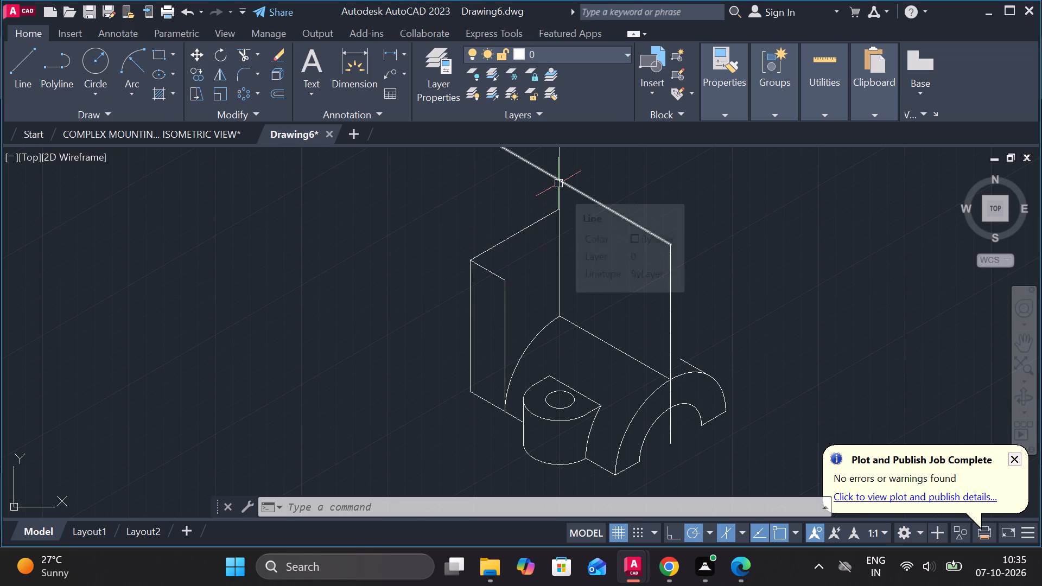
{"action": "middle_click_drag", "start_coordinate": [629, 183], "coordinate": [638, 243]}
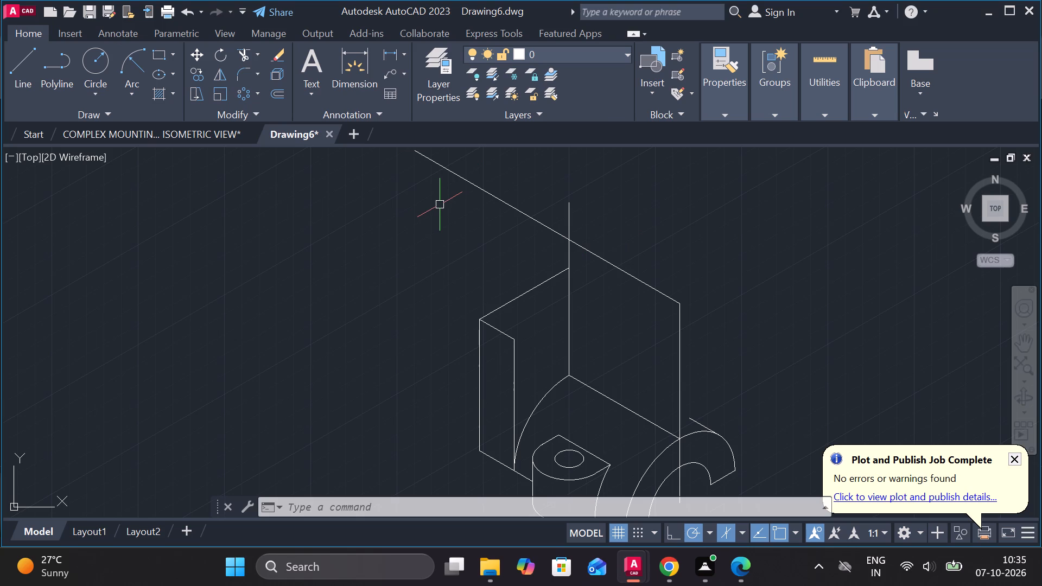
{"action": "type", "text": "el"}
{"action": "key", "text": "Return"}
{"action": "key", "text": "i"}
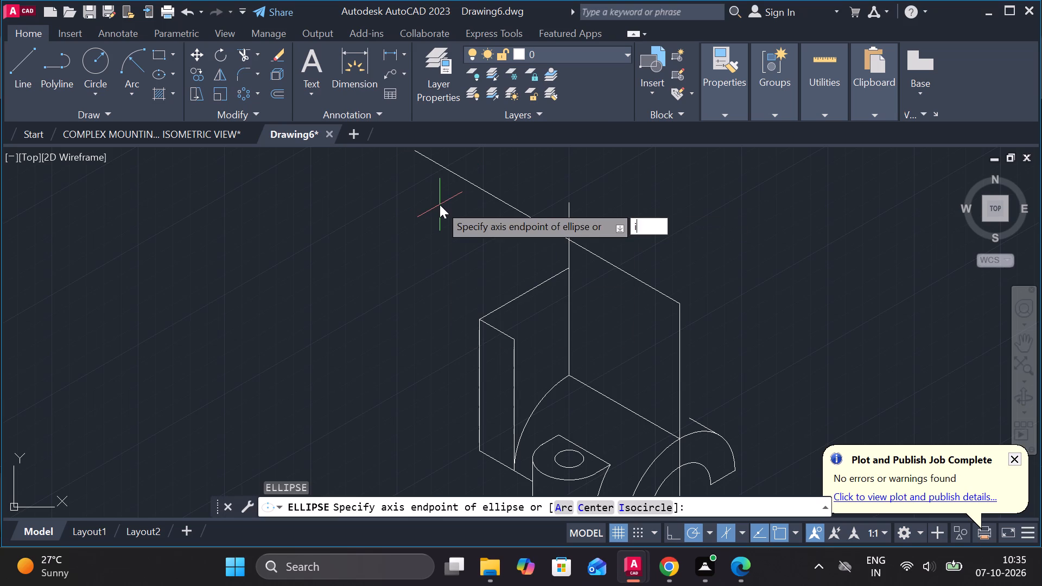
{"action": "key", "text": "Return"}
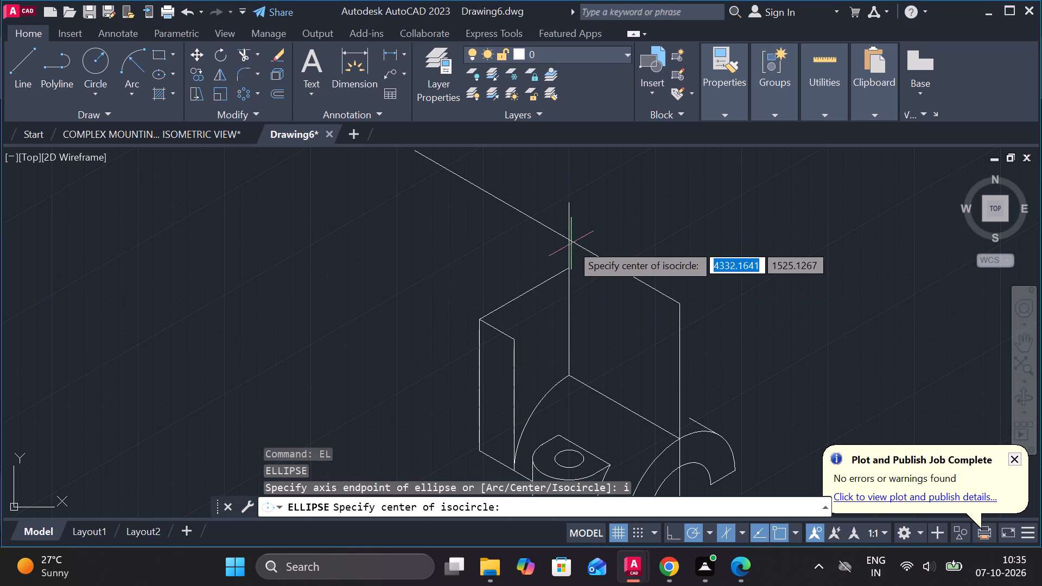
{"action": "left_click", "coordinate": [567, 240]}
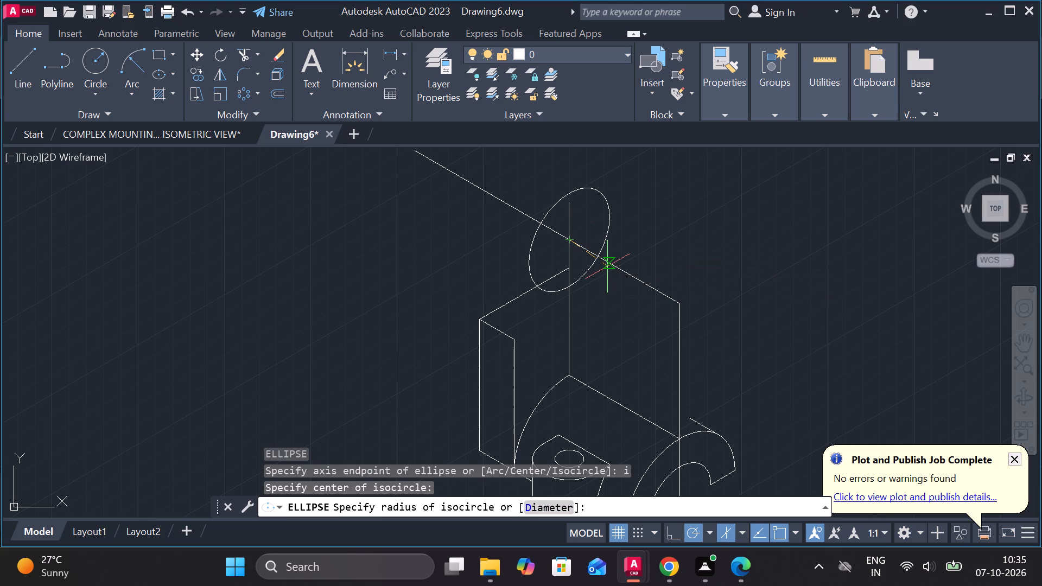
{"action": "scroll", "coordinate": [607, 266], "scroll_direction": "down", "scroll_amount": 1}
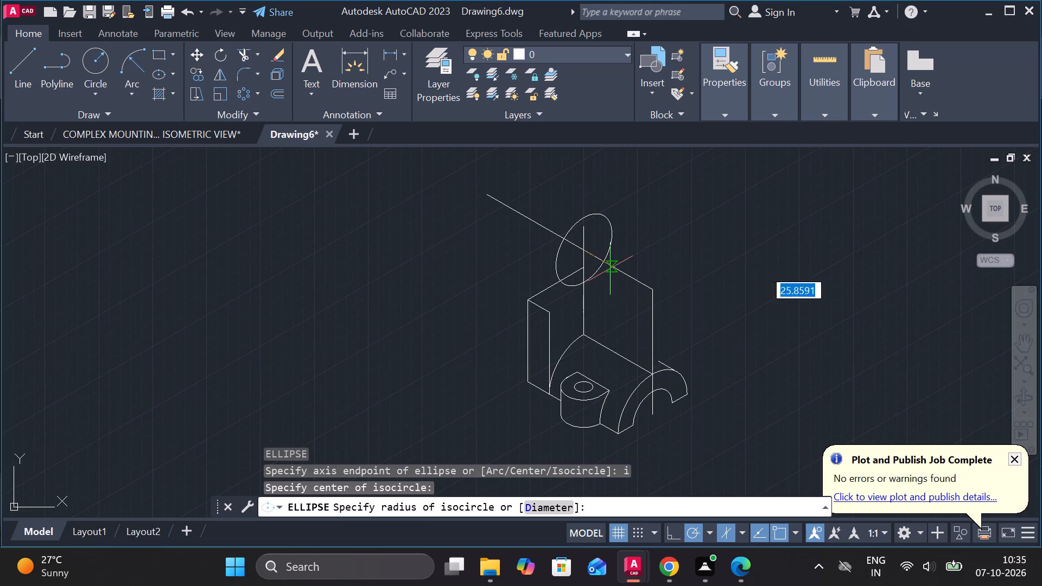
{"action": "scroll", "coordinate": [610, 269], "scroll_direction": "up", "scroll_amount": 1}
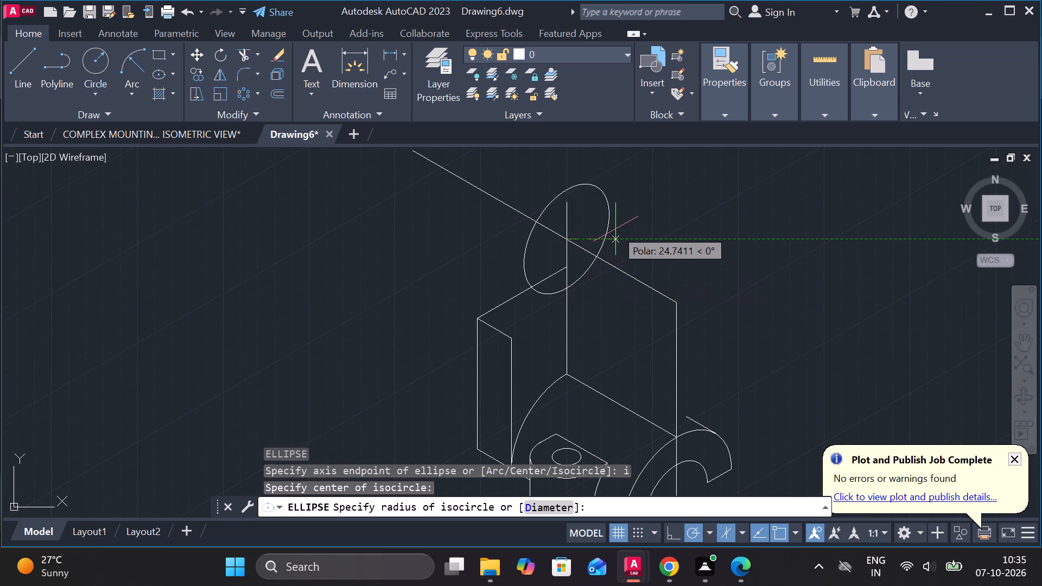
{"action": "key", "text": "d"}
{"action": "key", "text": "Return"}
{"action": "type", "text": "22"}
{"action": "key", "text": "Return"}
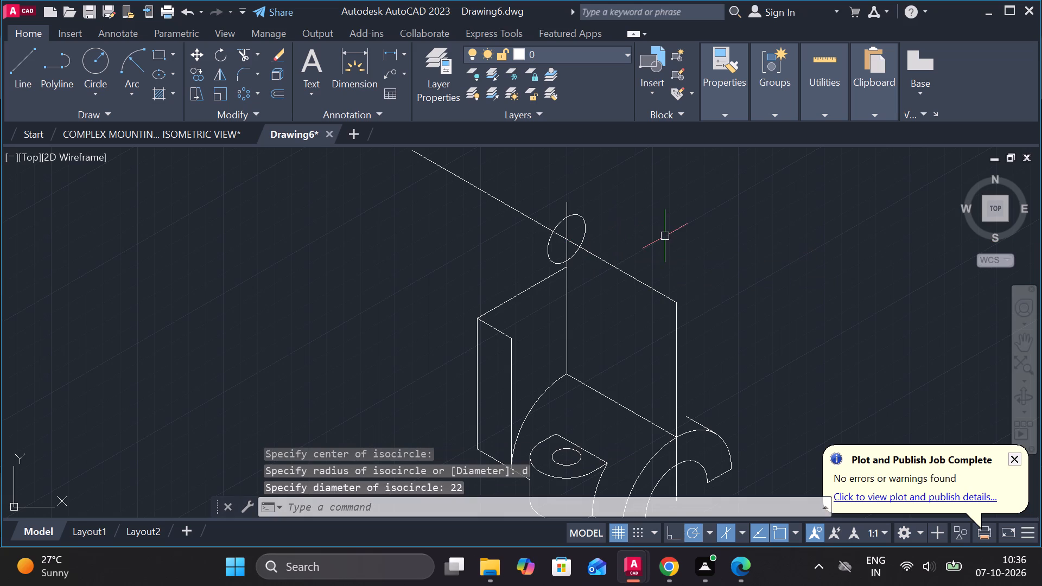
Draw a 44-diameter isocircle concentric with the 22-diameter one.
{"action": "type", "text": "el"}
{"action": "key", "text": "Return"}
{"action": "key", "text": "i"}
{"action": "key", "text": "Return"}
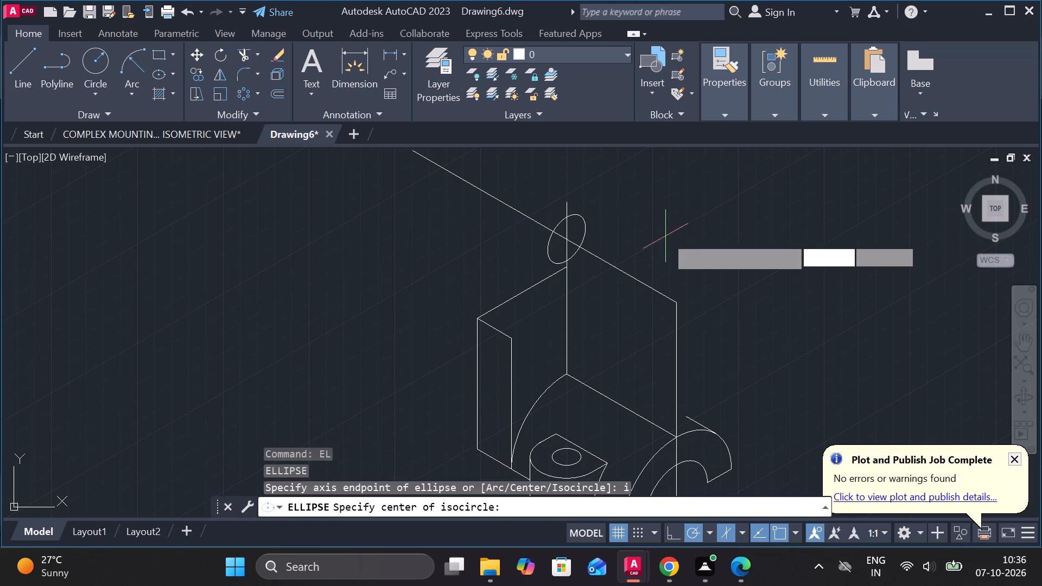
{"action": "left_click", "coordinate": [566, 244]}
{"action": "key", "text": "d"}
{"action": "key", "text": "Return"}
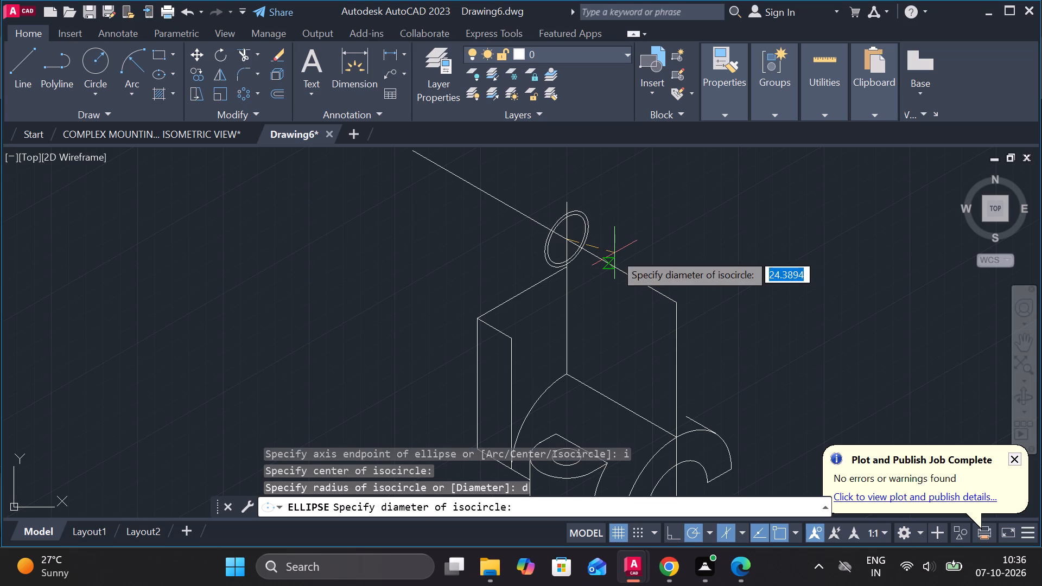
{"action": "type", "text": "44"}
{"action": "key", "text": "Return"}
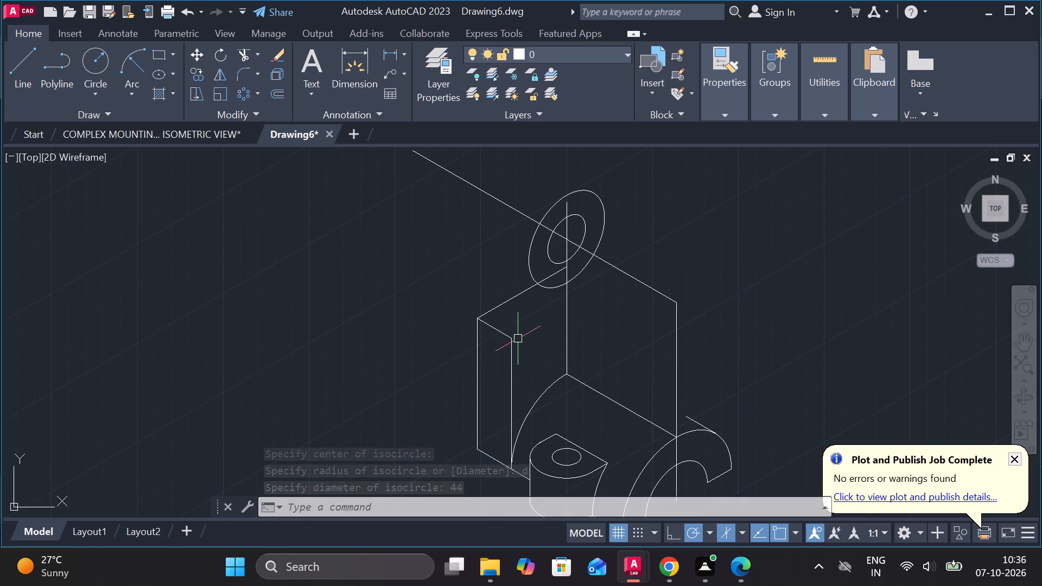
Erase the 150° construction line through the circles' centre.
{"action": "left_click", "coordinate": [628, 277]}
{"action": "scroll", "coordinate": [617, 258], "scroll_direction": "up", "scroll_amount": 2}
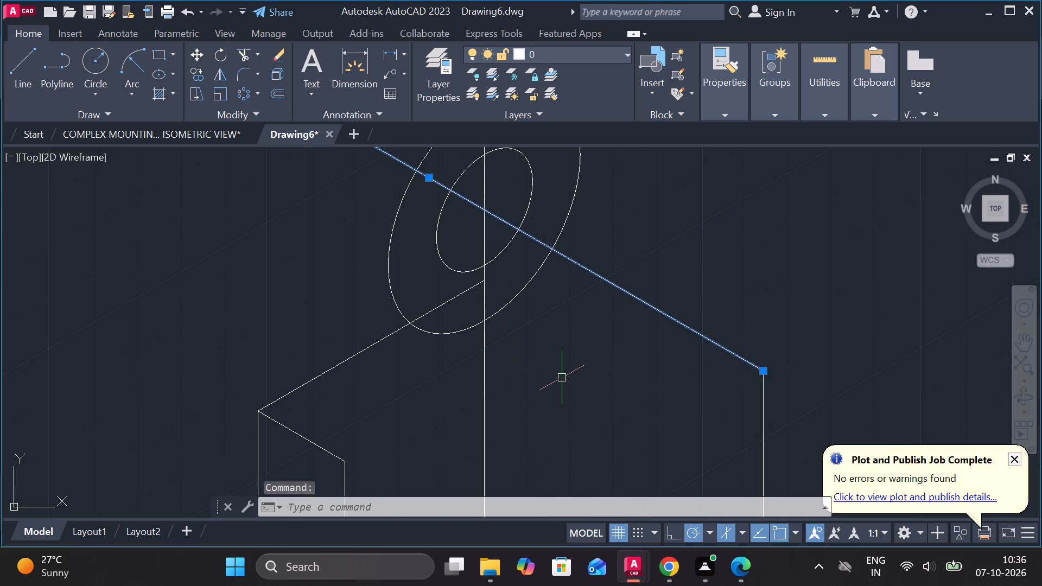
{"action": "key", "text": "e"}
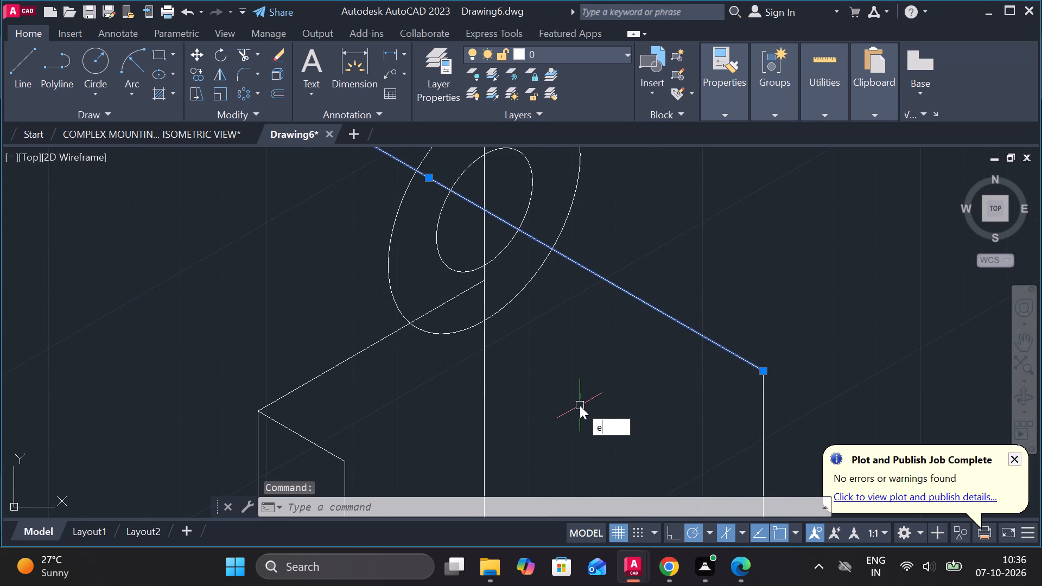
{"action": "key", "text": "space"}
Trim away the 30° line running from the support's top corner and the vertical line's portions inside the 44 and 22 circles.
{"action": "type", "text": "tr"}
{"action": "key", "text": "space"}
{"action": "scroll", "coordinate": [587, 303], "scroll_direction": "down", "scroll_amount": 1}
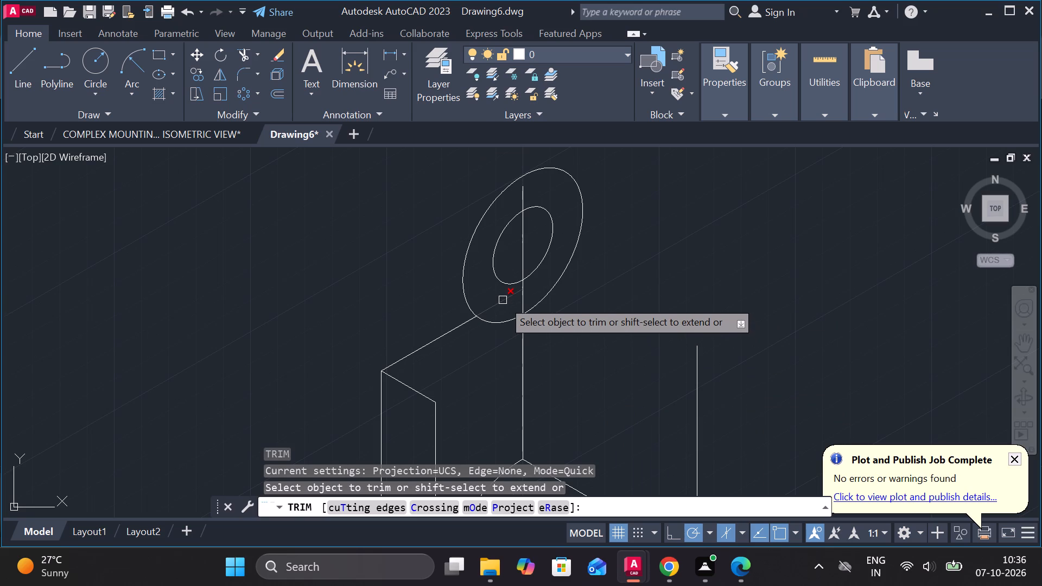
{"action": "left_click", "coordinate": [503, 300]}
{"action": "left_click", "coordinate": [461, 330]}
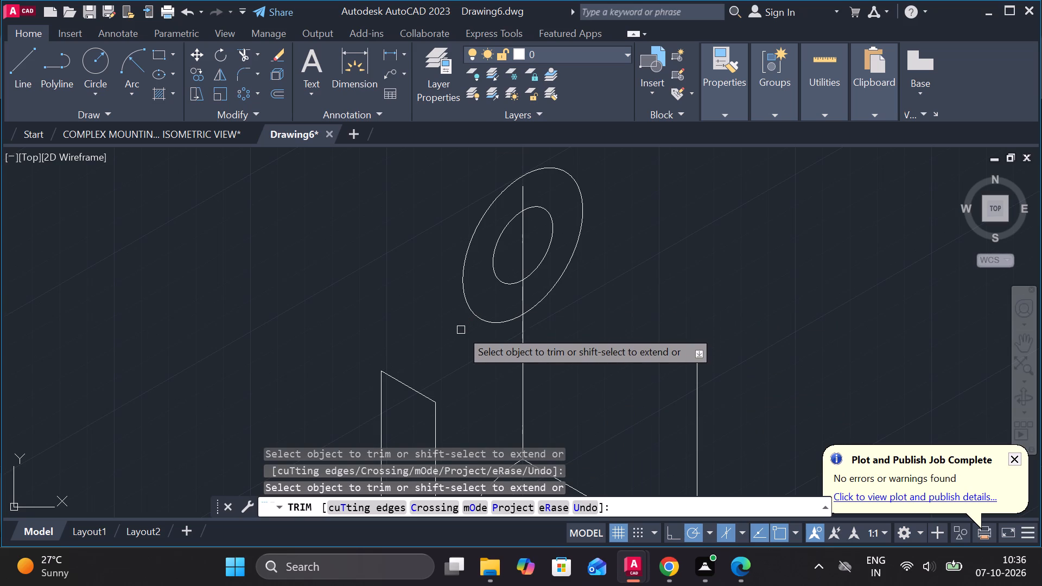
{"action": "left_click", "coordinate": [525, 231]}
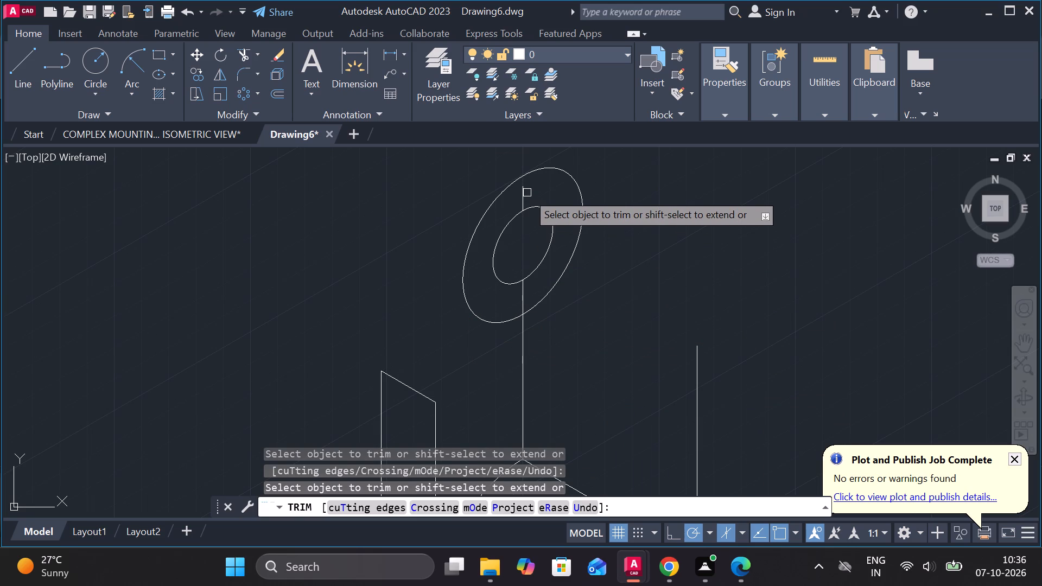
{"action": "left_click", "coordinate": [523, 194]}
{"action": "left_click", "coordinate": [521, 298]}
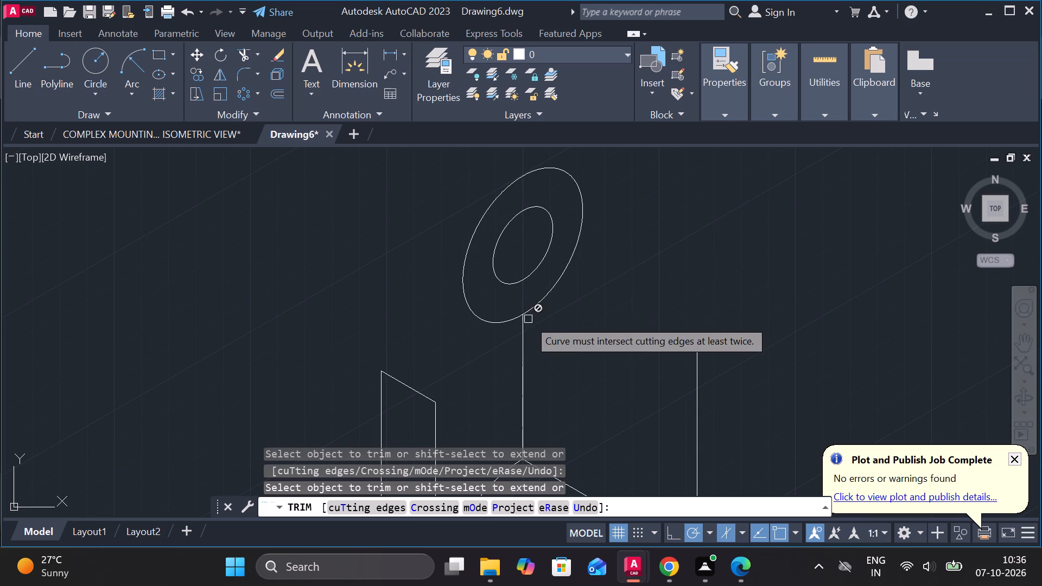
{"action": "key", "text": "Escape"}
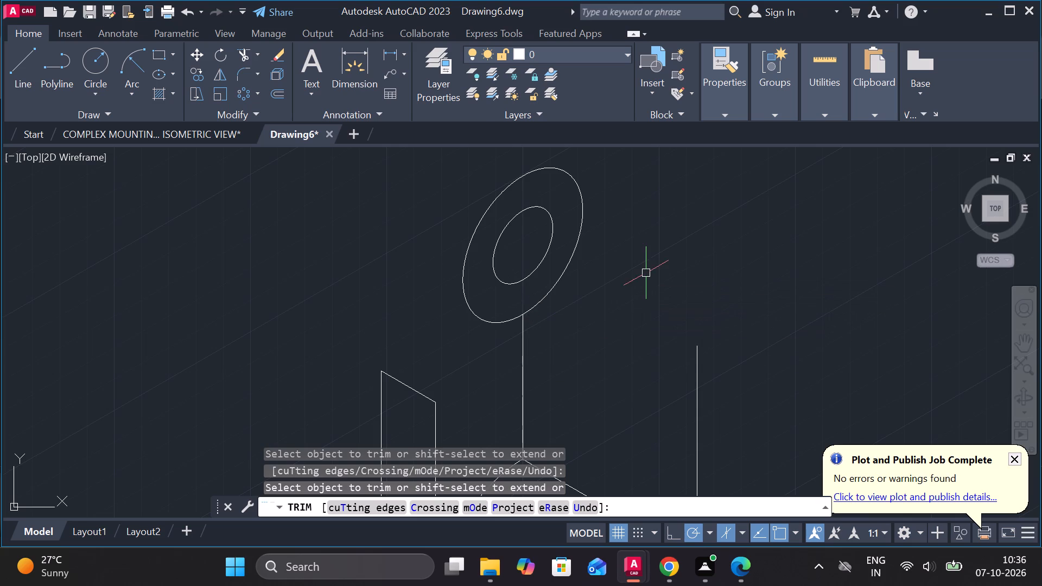
Erase the inner 22-diameter isocircle.
{"action": "scroll", "coordinate": [646, 273], "scroll_direction": "down", "scroll_amount": 1}
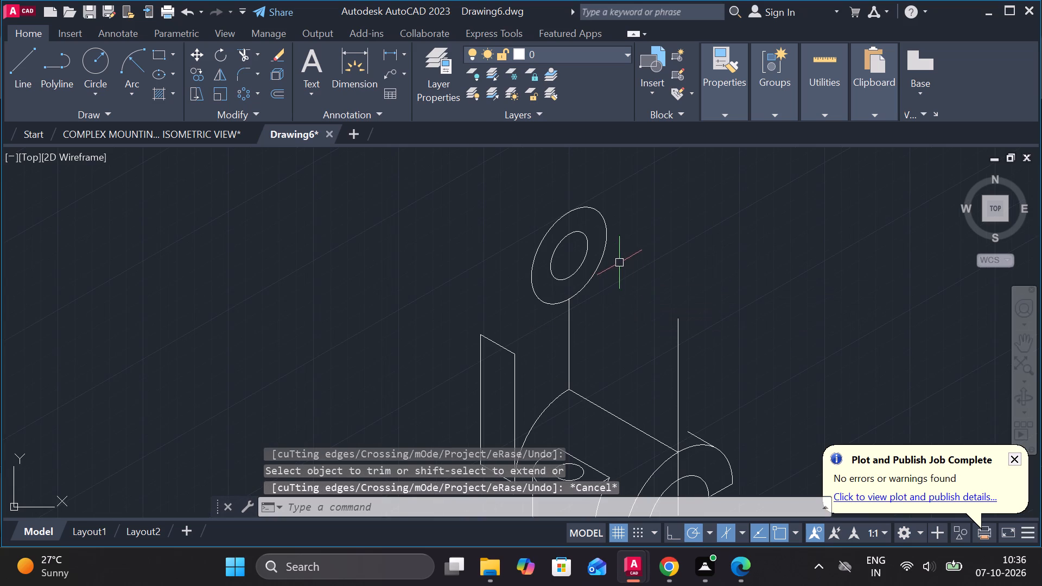
{"action": "left_click", "coordinate": [563, 219]}
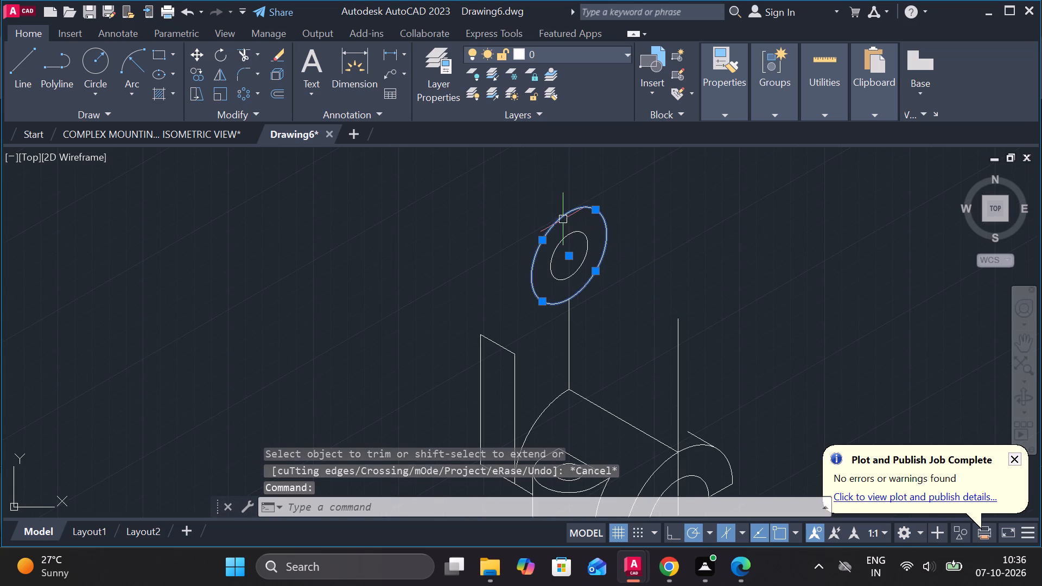
{"action": "left_click", "coordinate": [588, 238]}
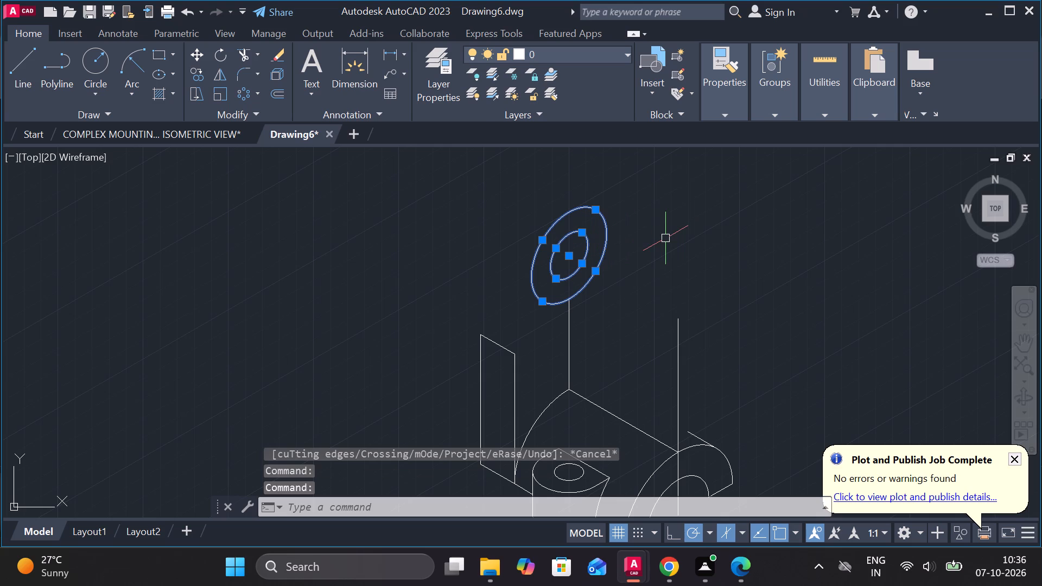
{"action": "key", "text": "Escape"}
{"action": "left_click", "coordinate": [584, 236]}
{"action": "key", "text": "e"}
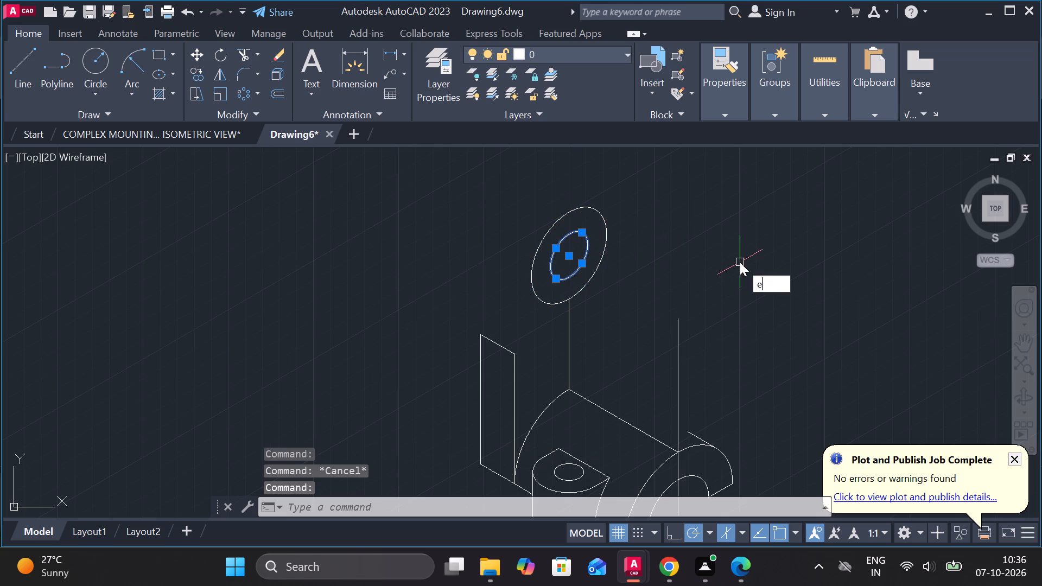
{"action": "key", "text": "Return"}
Copy the 44-diameter isocircle from its centre by 10 along the 330° direction.
{"action": "left_click", "coordinate": [601, 212]}
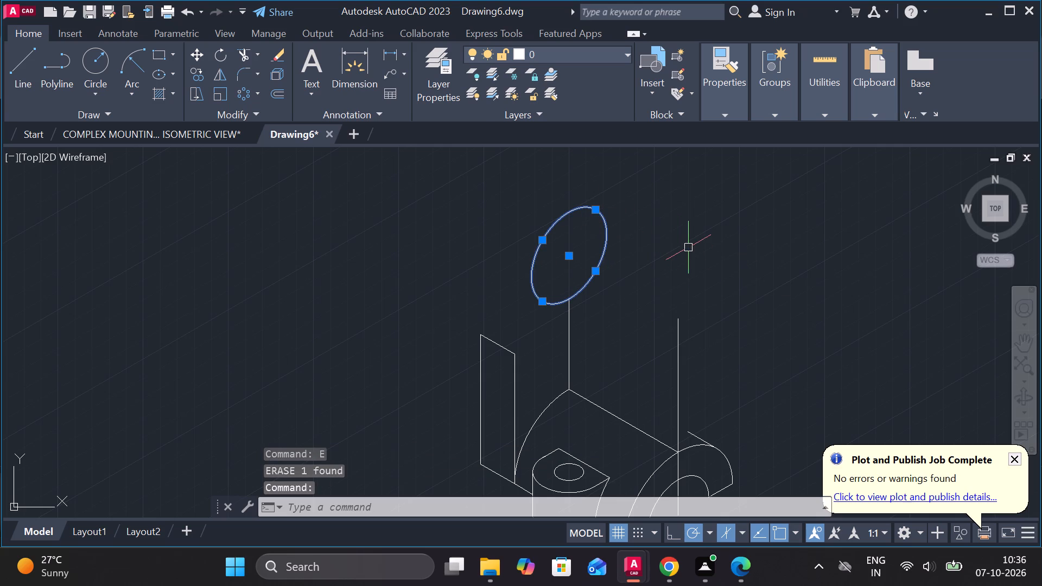
{"action": "type", "text": "co"}
{"action": "key", "text": "Return"}
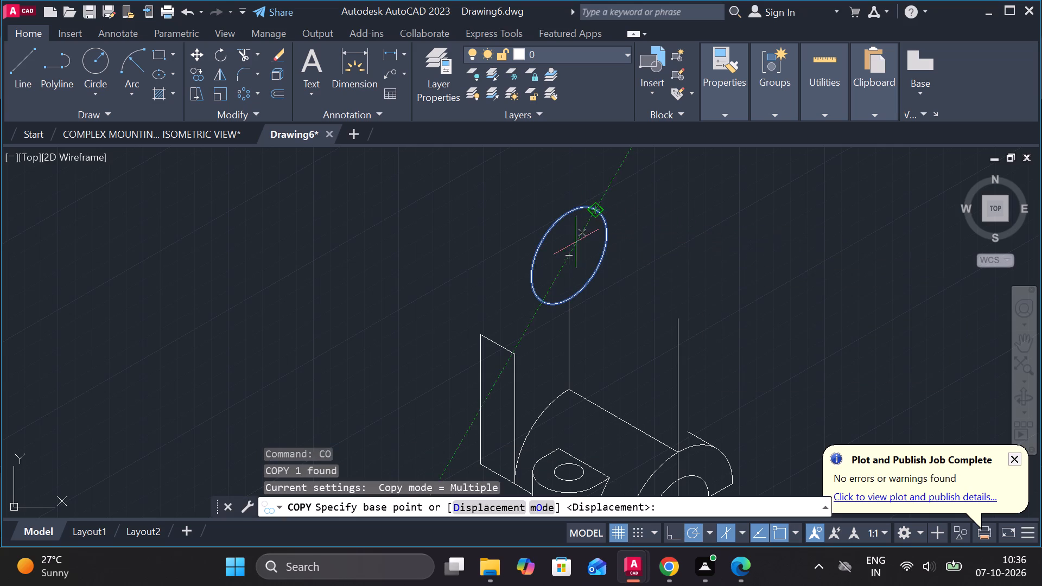
{"action": "left_click", "coordinate": [573, 256]}
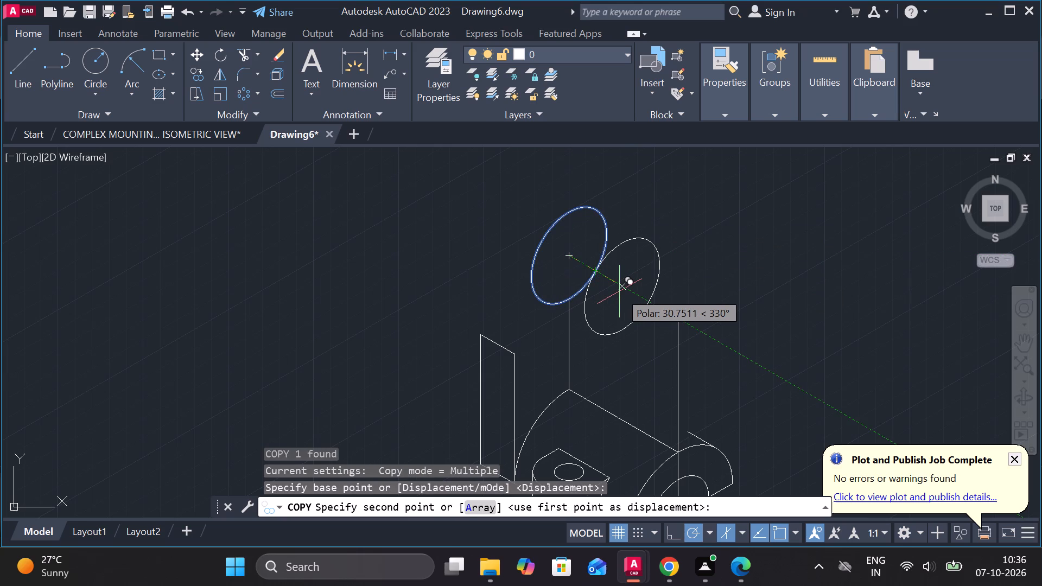
{"action": "key", "text": "1"}
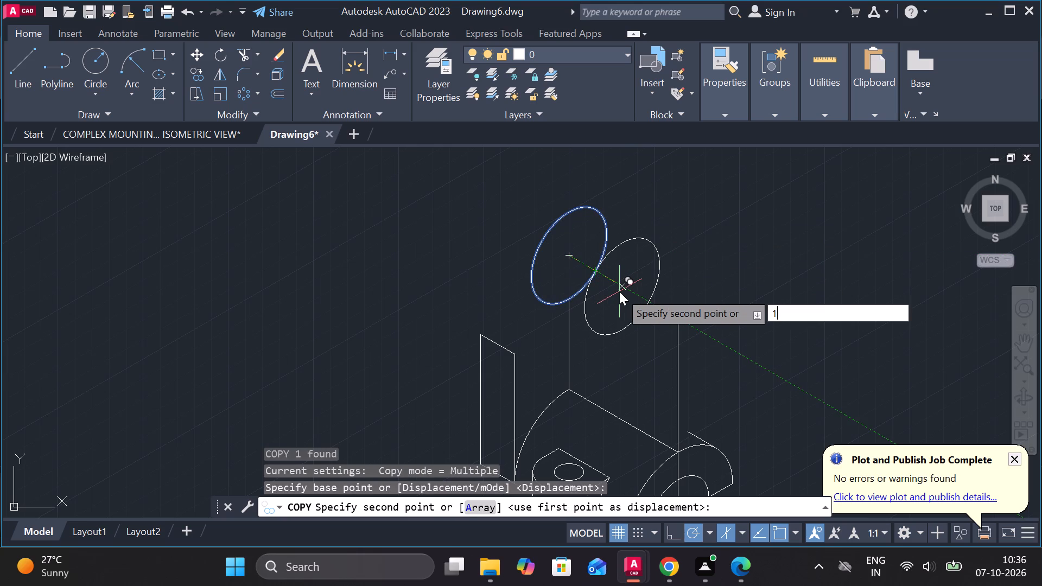
{"action": "key", "text": "0"}
{"action": "key", "text": "Return"}
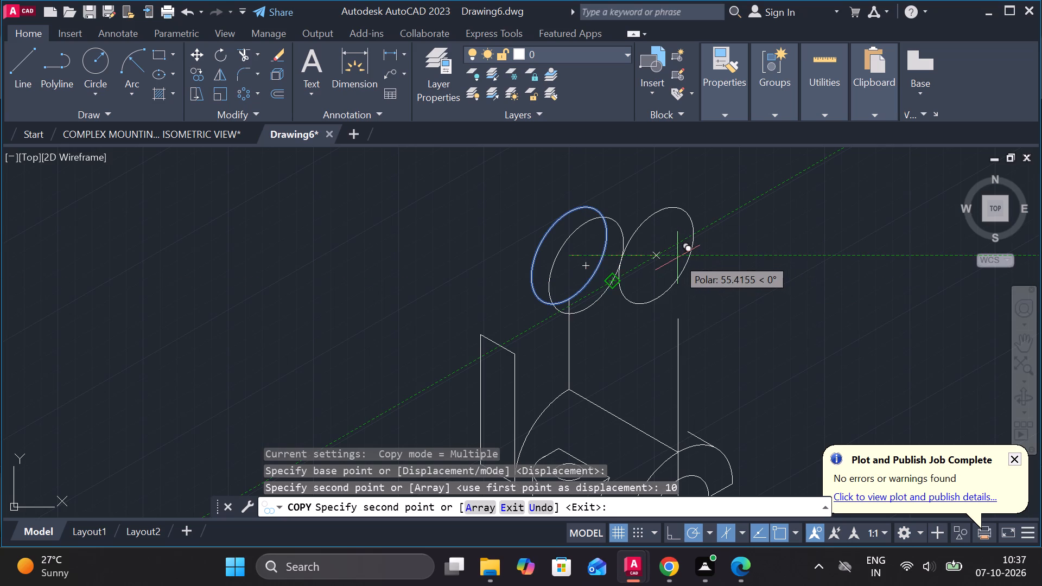
{"action": "key", "text": "Escape"}
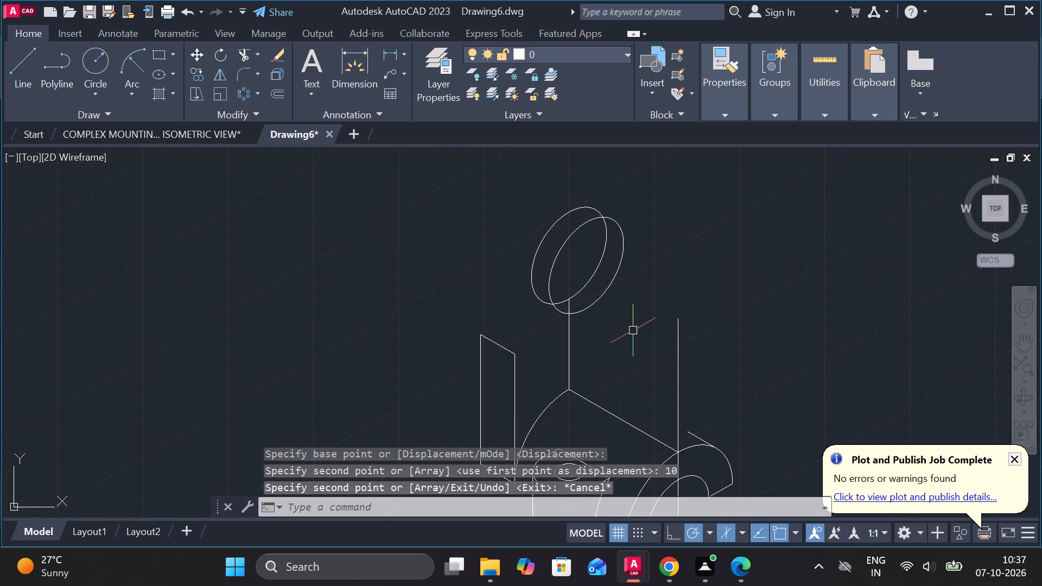
Trim the part of the vertical line inside the copied front circle.
{"action": "type", "text": "tr"}
{"action": "key", "text": "space"}
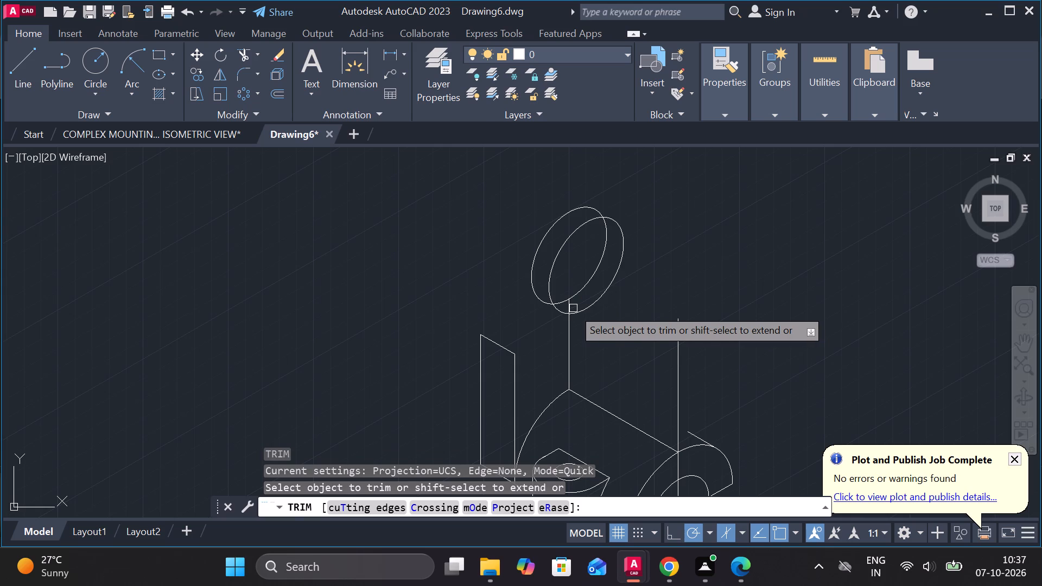
{"action": "left_click", "coordinate": [571, 307]}
{"action": "key", "text": "Escape"}
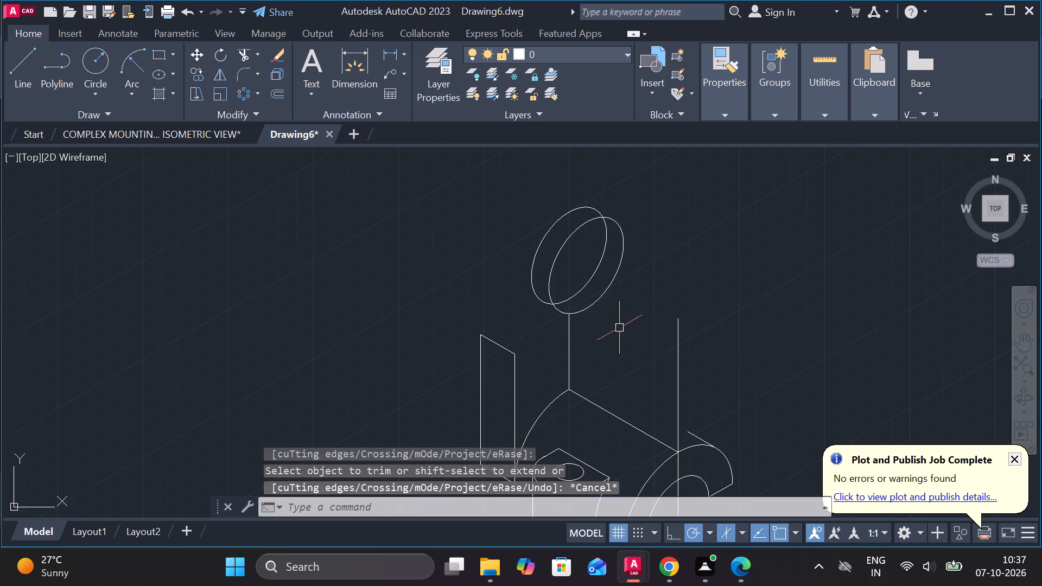
Draw a line at 330° from the rear circle's lower-left quadrant, passing the front circle and crossing the vertical line.
{"action": "key", "text": "l"}
{"action": "key", "text": "Return"}
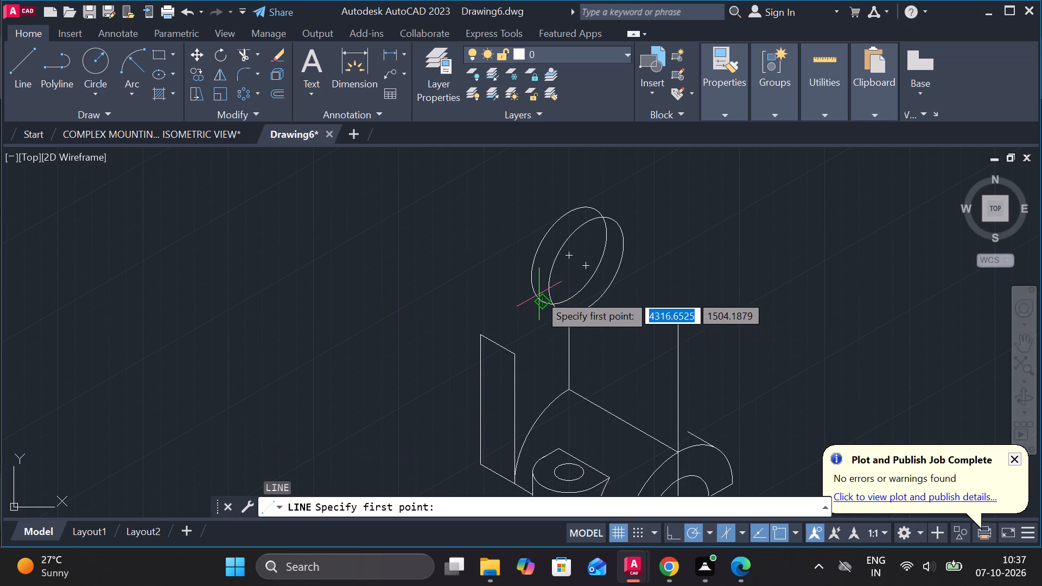
{"action": "scroll", "coordinate": [537, 294], "scroll_direction": "up", "scroll_amount": 2}
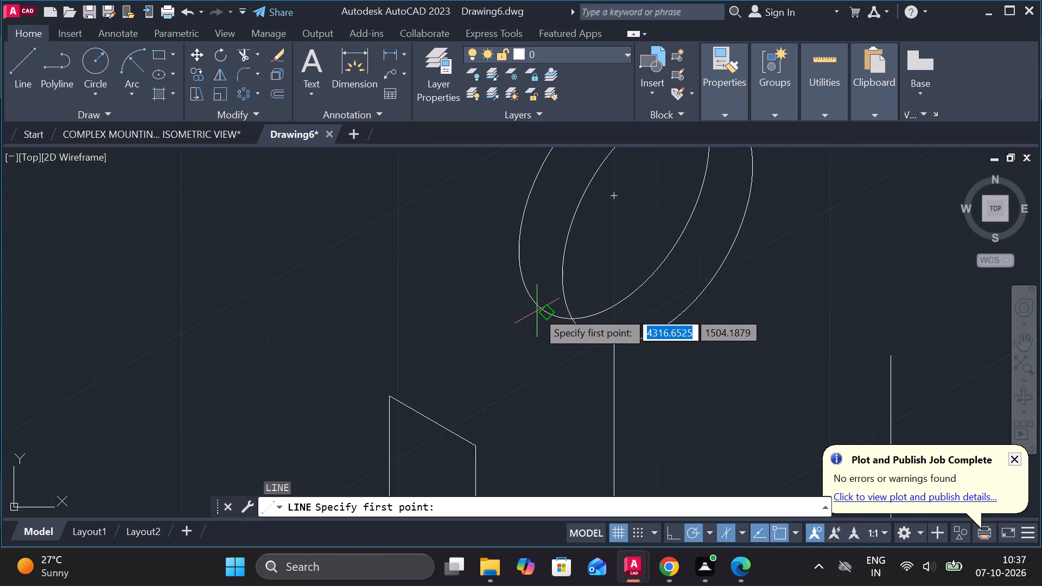
{"action": "left_click", "coordinate": [537, 311]}
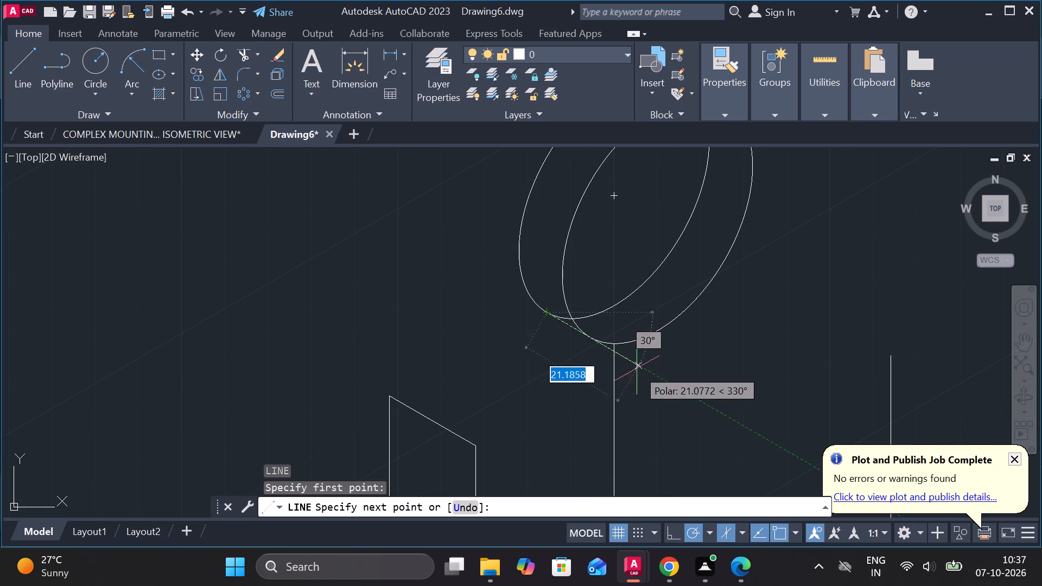
{"action": "scroll", "coordinate": [652, 371], "scroll_direction": "up", "scroll_amount": 1}
{"action": "left_click", "coordinate": [671, 376]}
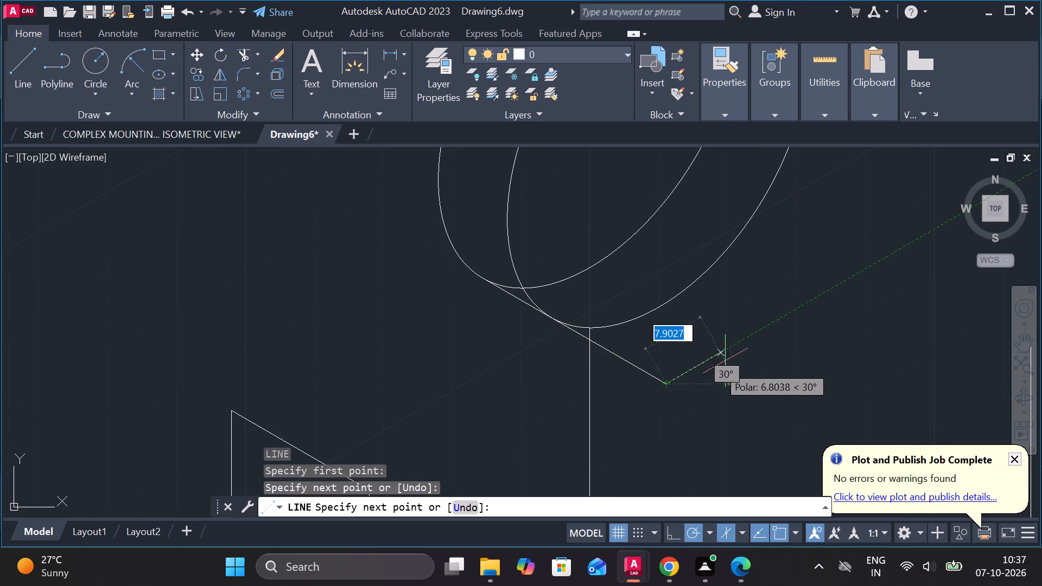
{"action": "key", "text": "Escape"}
Trim the 330° line back to the front circle and remove the rear circle's hidden lower and inner arcs.
{"action": "type", "text": "tr"}
{"action": "key", "text": "space"}
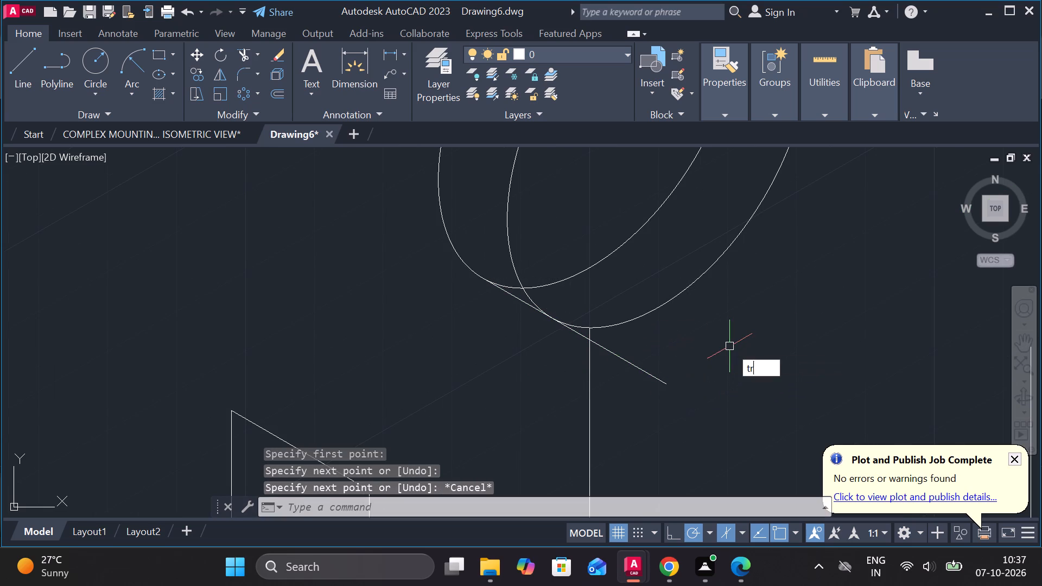
{"action": "left_click", "coordinate": [655, 375]}
{"action": "scroll", "coordinate": [592, 340], "scroll_direction": "up", "scroll_amount": 3}
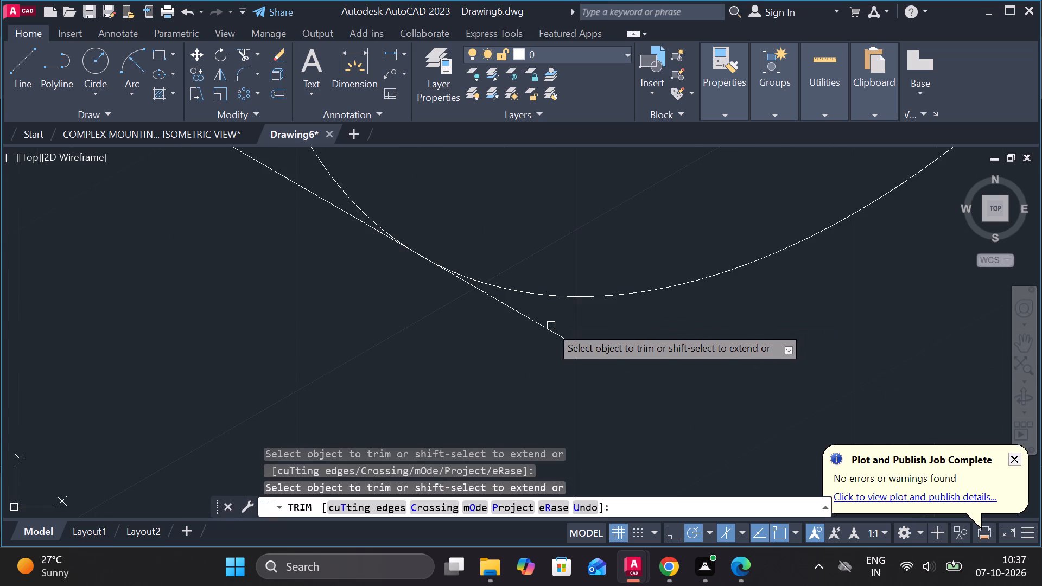
{"action": "left_click", "coordinate": [547, 329]}
{"action": "scroll", "coordinate": [512, 332], "scroll_direction": "down", "scroll_amount": 2}
{"action": "middle_click", "coordinate": [481, 340]}
{"action": "scroll", "coordinate": [481, 340], "scroll_direction": "down", "scroll_amount": 1}
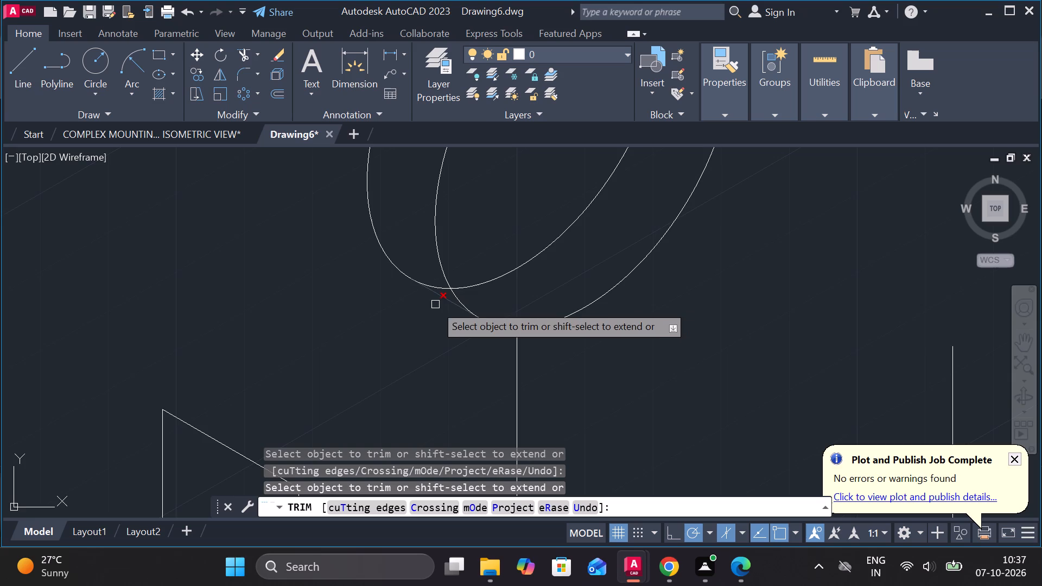
{"action": "middle_click_drag", "start_coordinate": [435, 305], "coordinate": [470, 330]}
{"action": "left_click", "coordinate": [475, 311]}
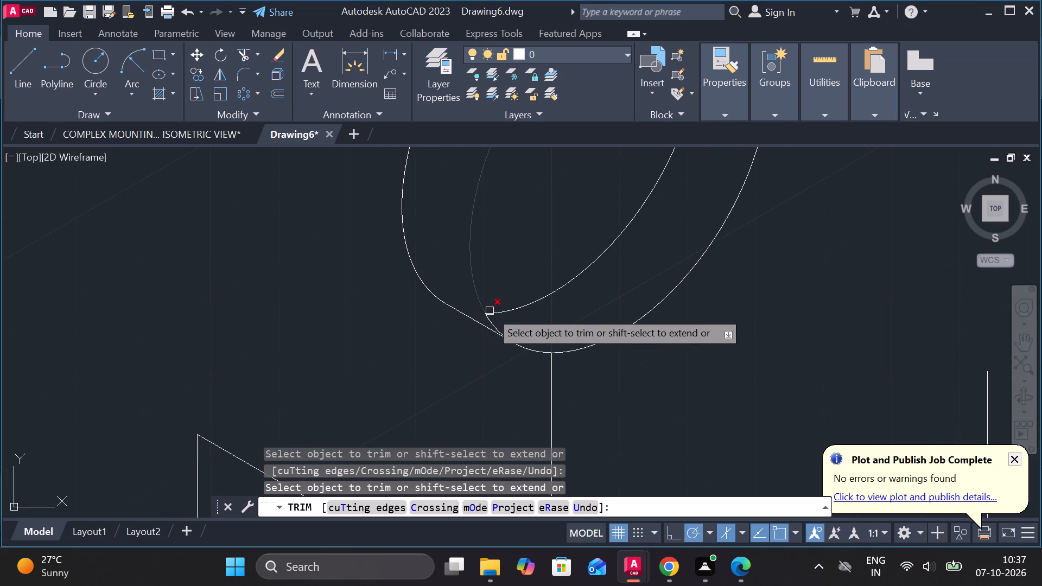
{"action": "left_click", "coordinate": [506, 311]}
{"action": "scroll", "coordinate": [545, 295], "scroll_direction": "down", "scroll_amount": 2}
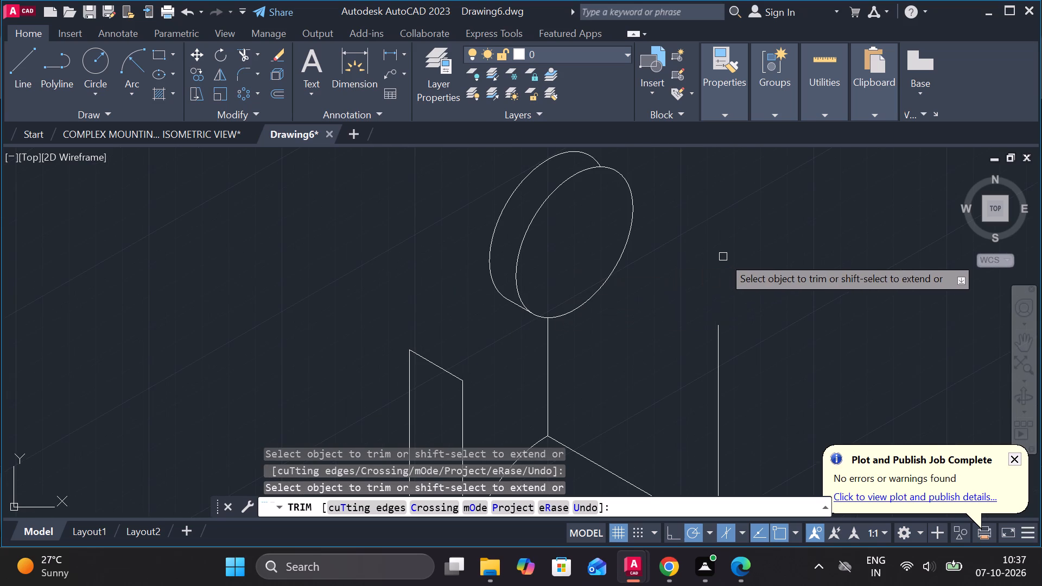
{"action": "key", "text": "Escape"}
Draw a sloping line from the support's front top-left corner to the left side of the front 44 circle, tangent to it.
{"action": "middle_click_drag", "start_coordinate": [723, 257], "coordinate": [736, 234]}
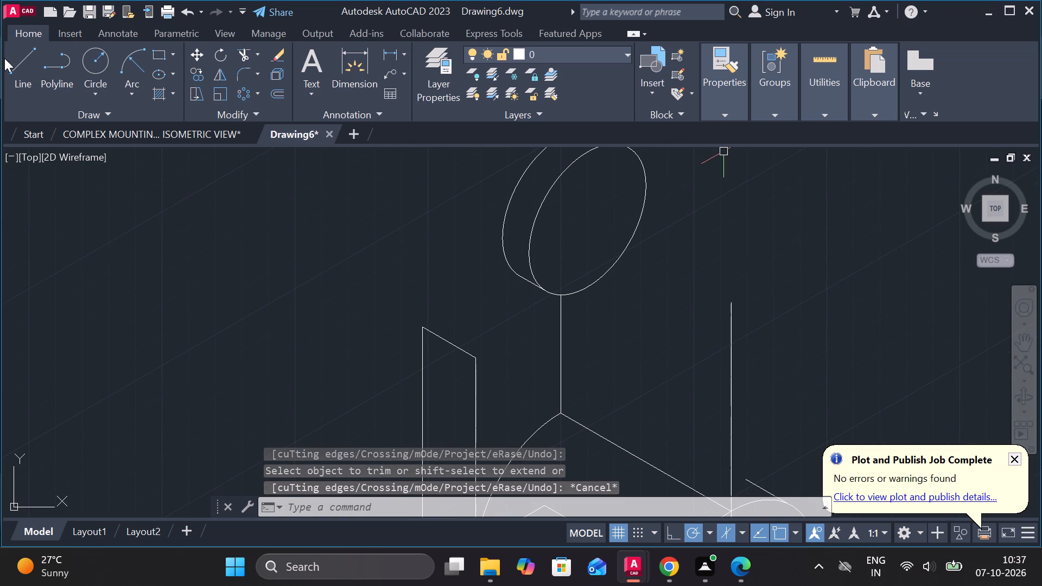
{"action": "left_click", "coordinate": [20, 60]}
{"action": "left_click", "coordinate": [471, 358]}
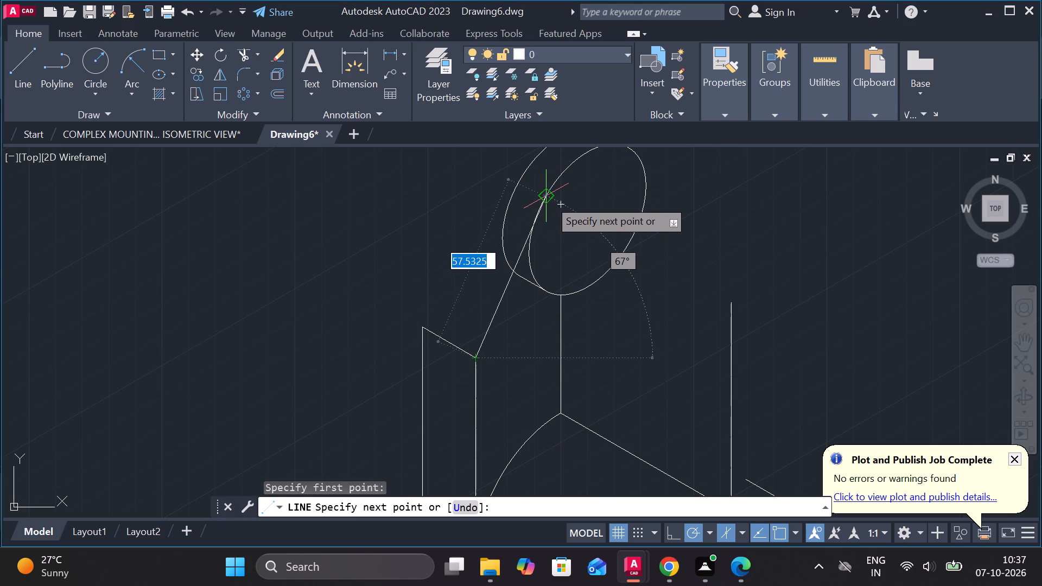
{"action": "middle_click_drag", "start_coordinate": [549, 196], "coordinate": [607, 209]}
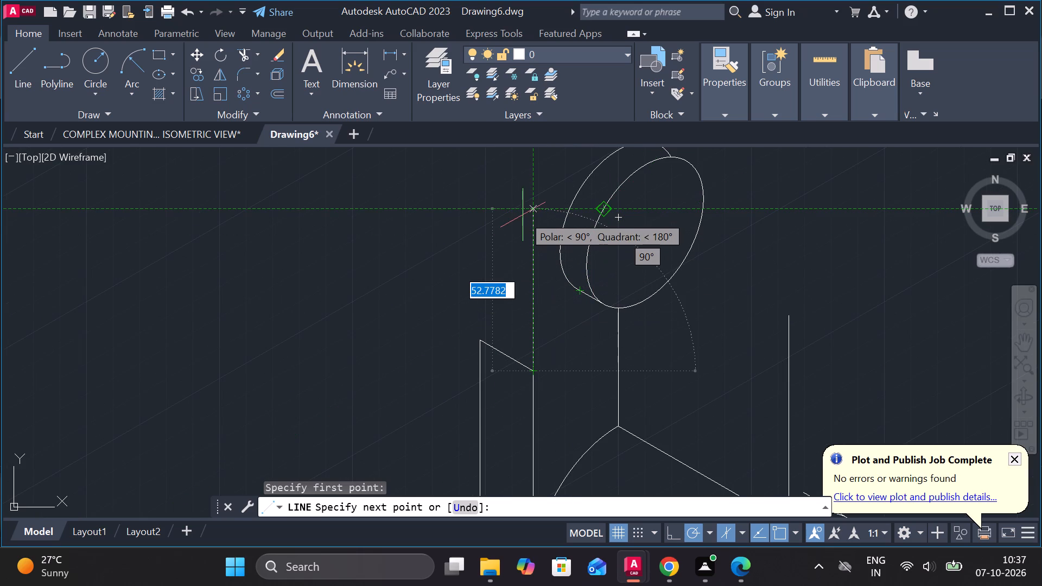
{"action": "left_click", "coordinate": [602, 212]}
{"action": "scroll", "coordinate": [613, 229], "scroll_direction": "up", "scroll_amount": 2}
{"action": "scroll", "coordinate": [656, 219], "scroll_direction": "down", "scroll_amount": 1}
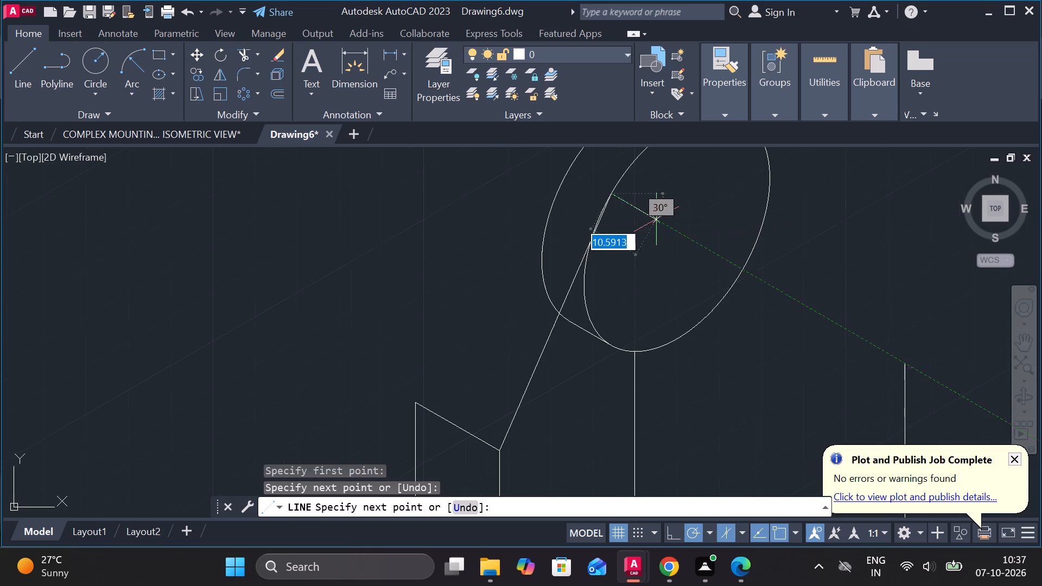
{"action": "key", "text": "ctrl+z"}
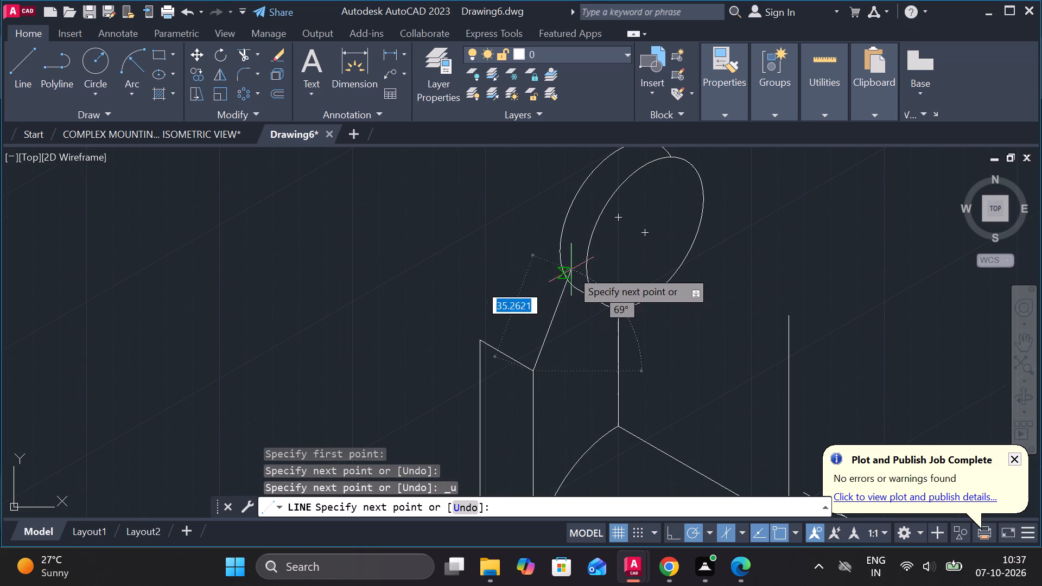
{"action": "left_click", "coordinate": [599, 224]}
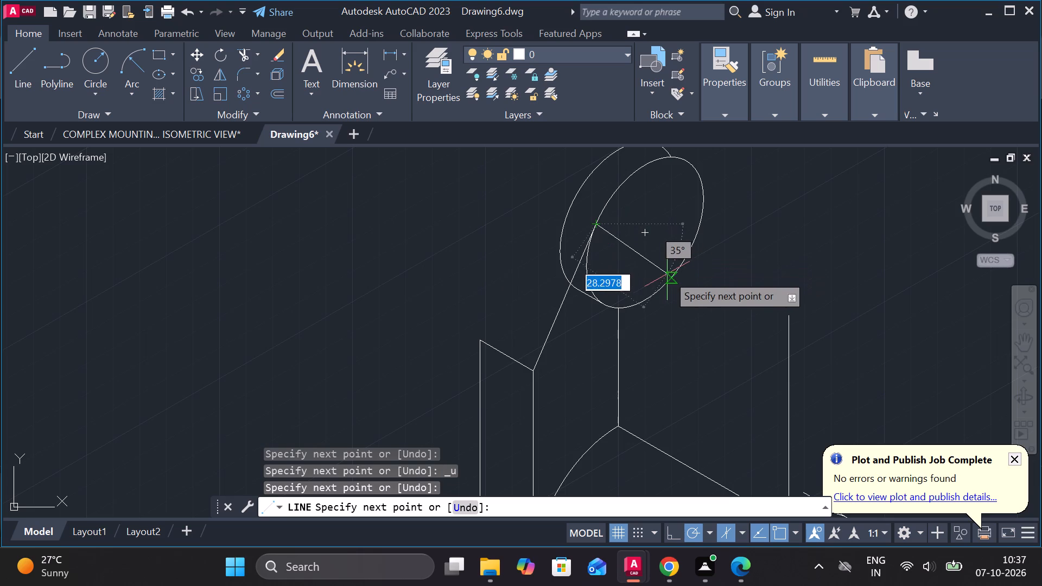
{"action": "key", "text": "space"}
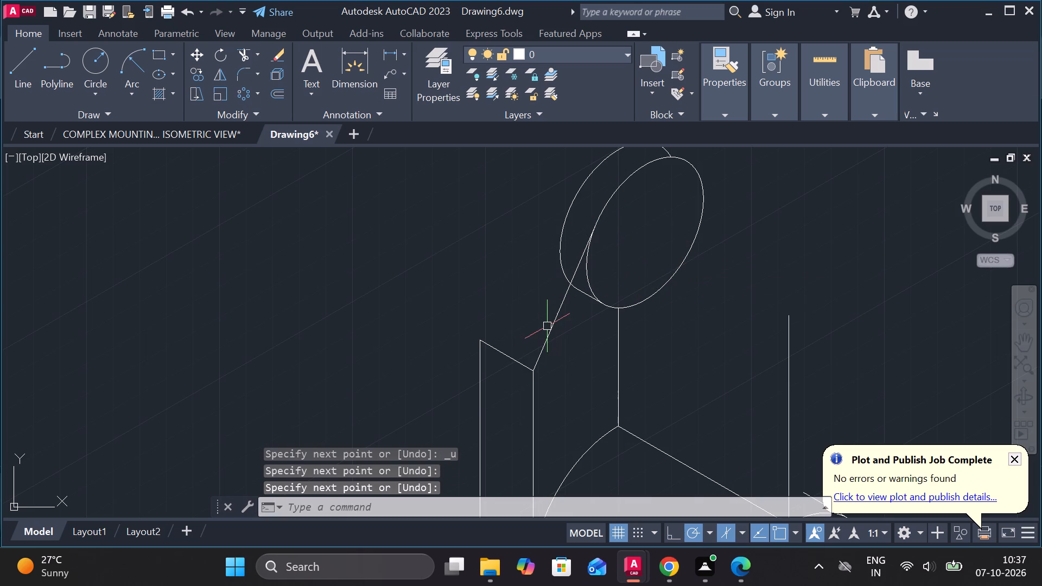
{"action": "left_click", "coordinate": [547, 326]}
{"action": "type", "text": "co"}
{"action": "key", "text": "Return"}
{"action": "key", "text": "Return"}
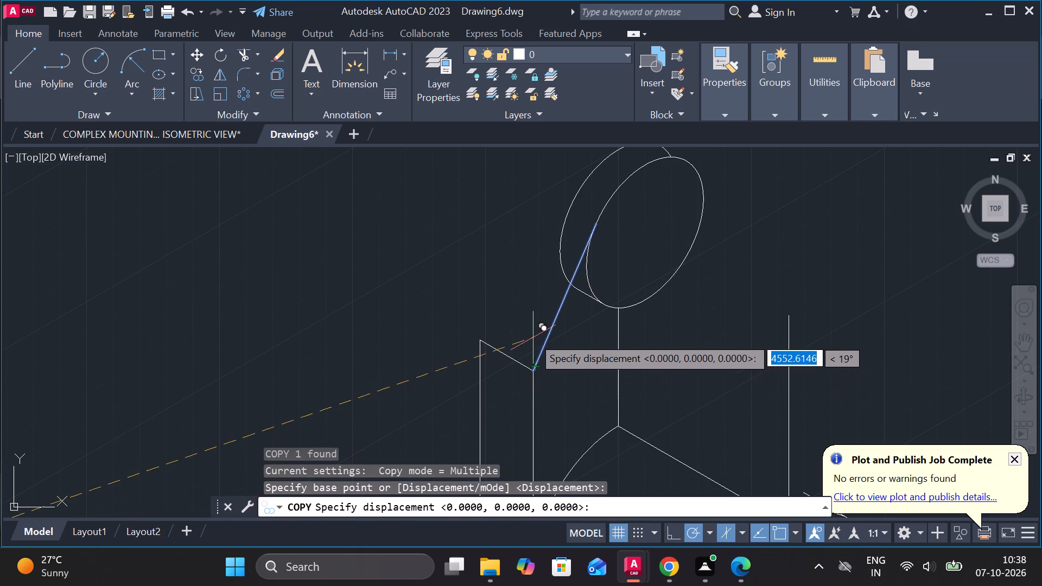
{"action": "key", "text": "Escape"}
Copy the sloping tangent line 10 along 150° from its lower end at the support's front top corner.
{"action": "left_click", "coordinate": [549, 329]}
{"action": "type", "text": "co"}
{"action": "key", "text": "Return"}
{"action": "left_click", "coordinate": [532, 369]}
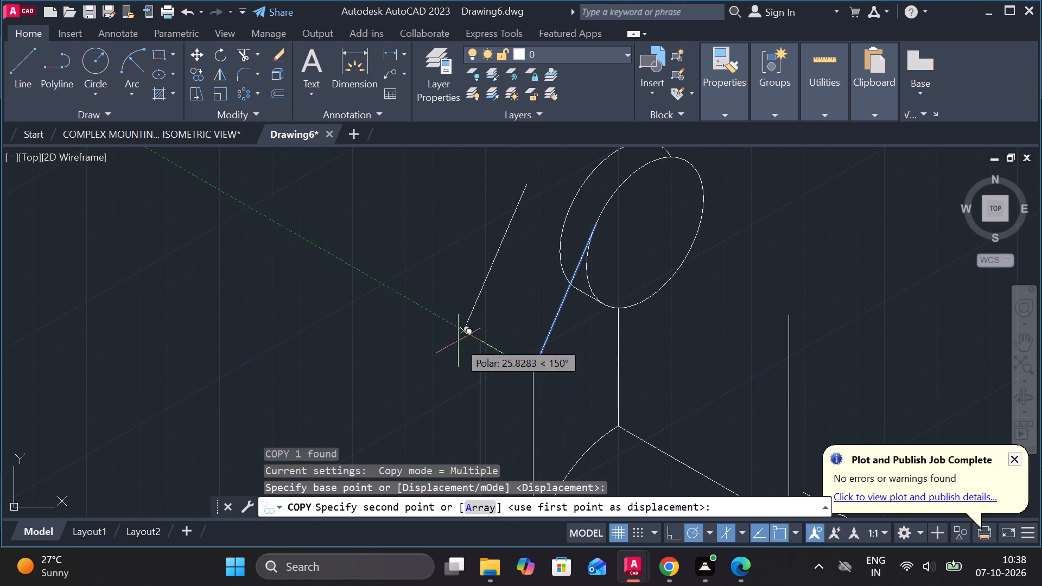
{"action": "type", "text": "10"}
{"action": "key", "text": "Return"}
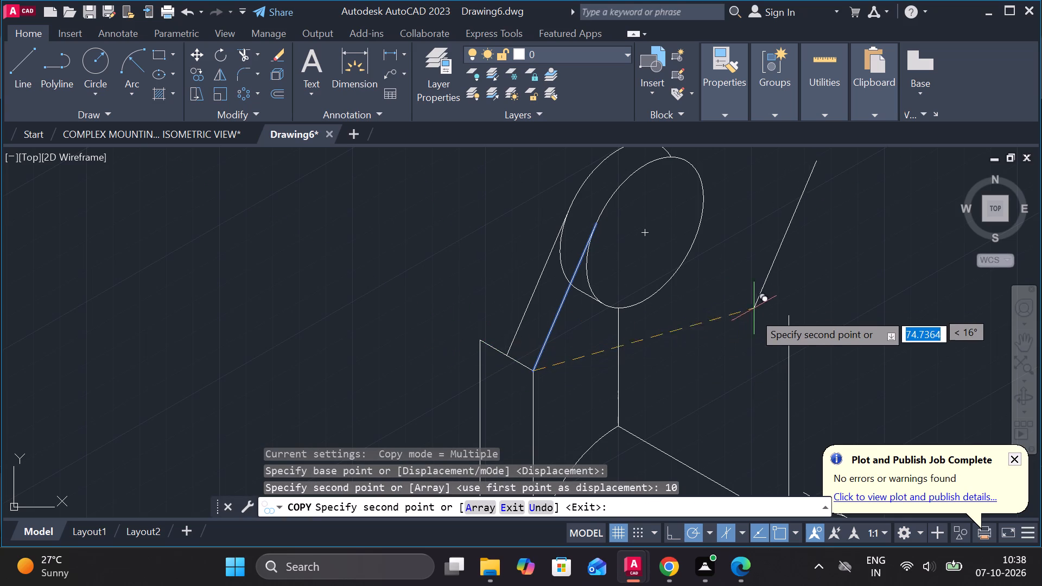
{"action": "key", "text": "Escape"}
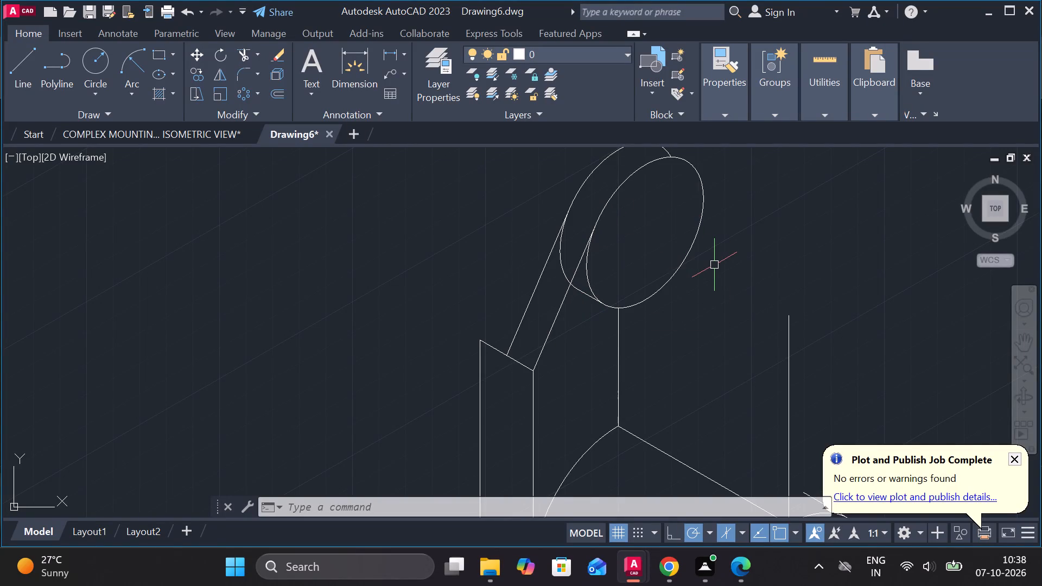
Copy the front 44 circle 10 along 330° from its centre.
{"action": "type", "text": "co"}
{"action": "key", "text": "Return"}
{"action": "left_click", "coordinate": [682, 265]}
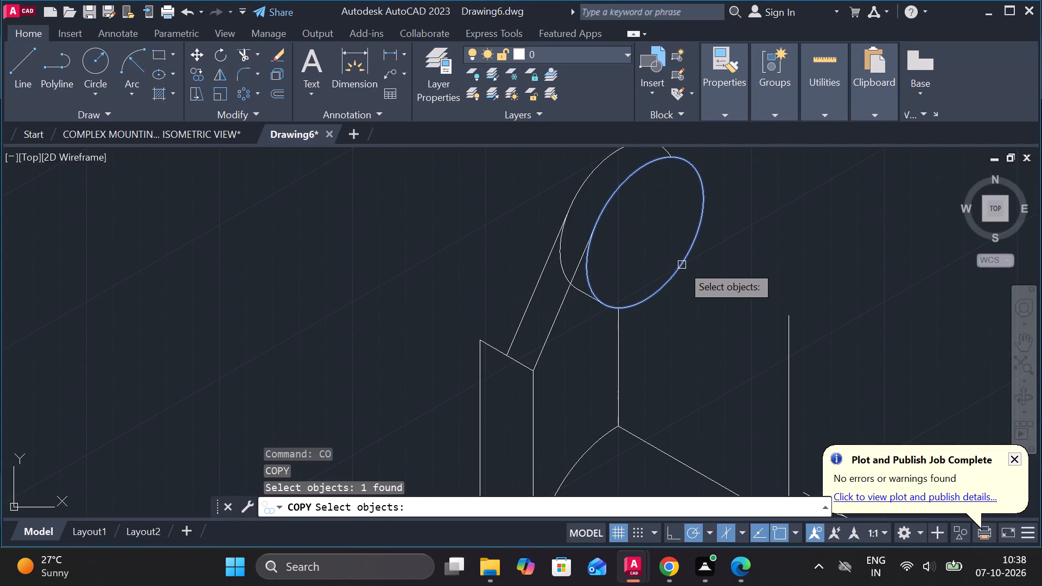
{"action": "type", "text": "co"}
{"action": "key", "text": "Return"}
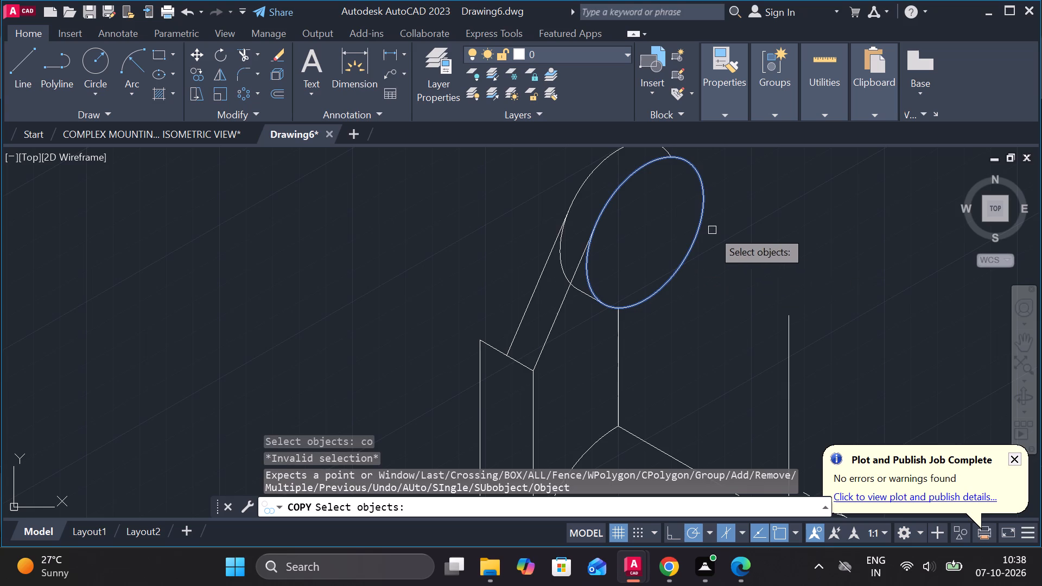
{"action": "key", "text": "Return"}
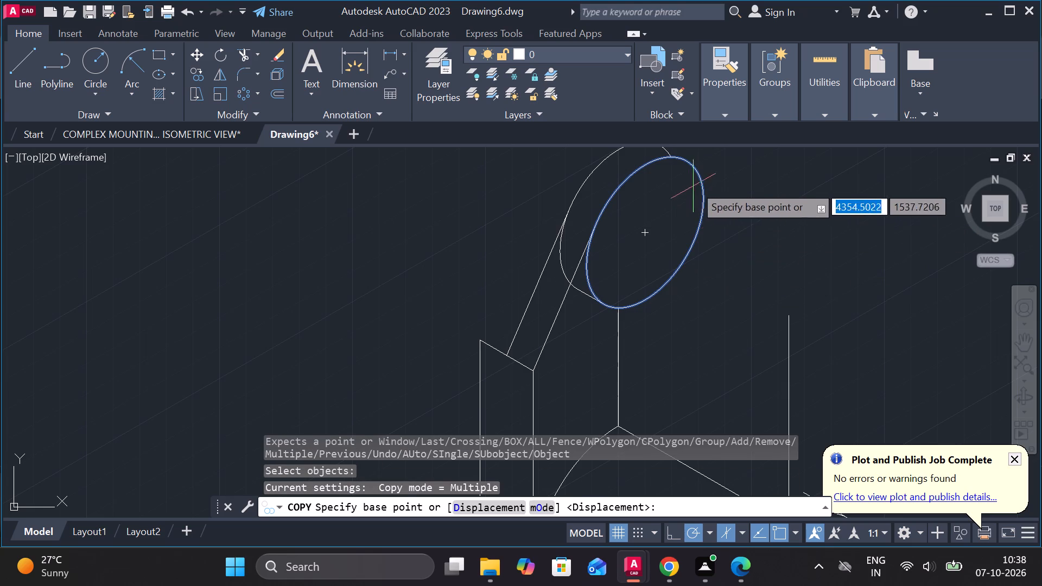
{"action": "left_click", "coordinate": [641, 231]}
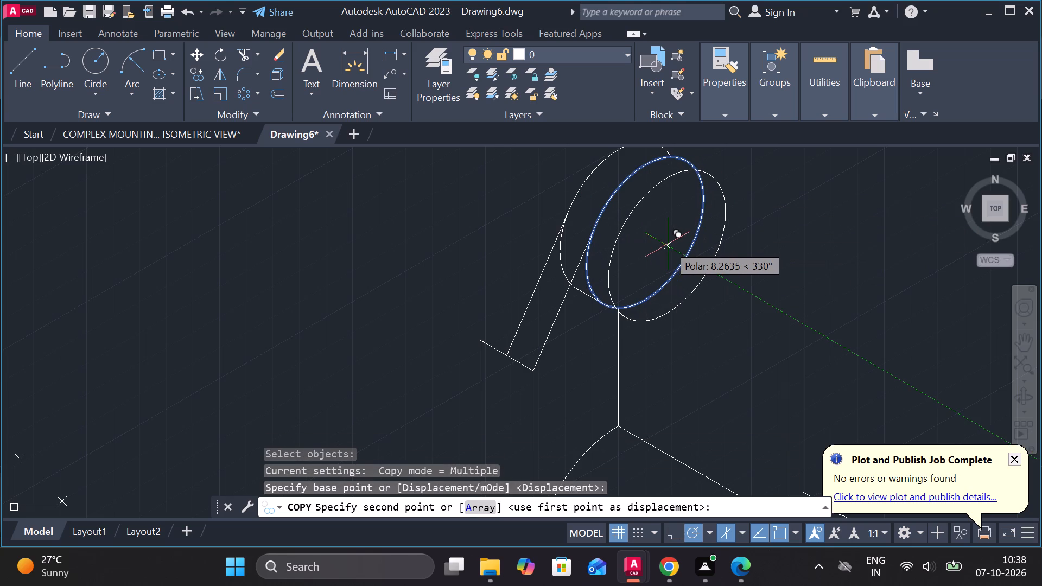
{"action": "type", "text": "10"}
{"action": "key", "text": "Return"}
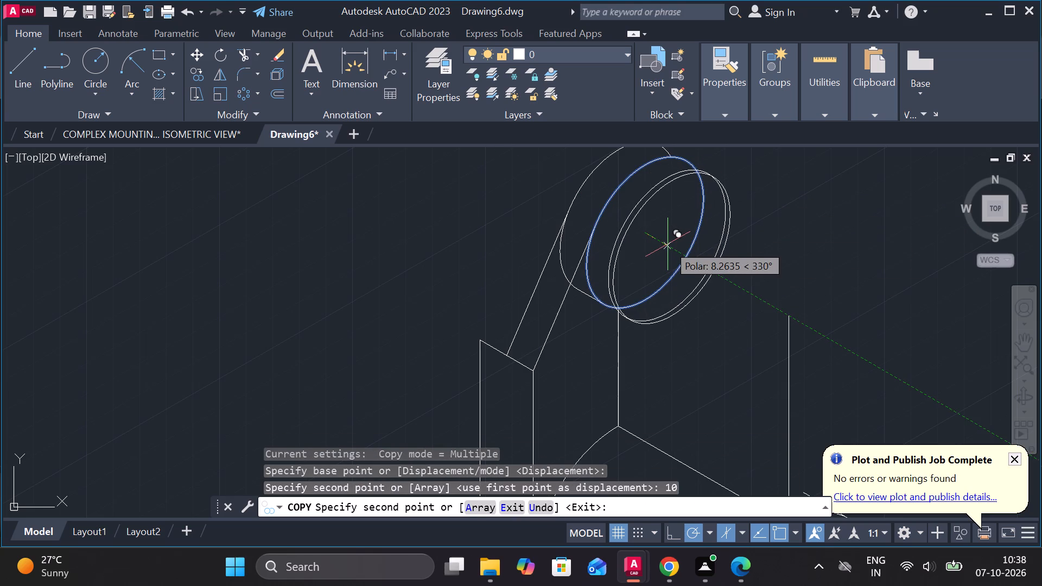
{"action": "key", "text": "Escape"}
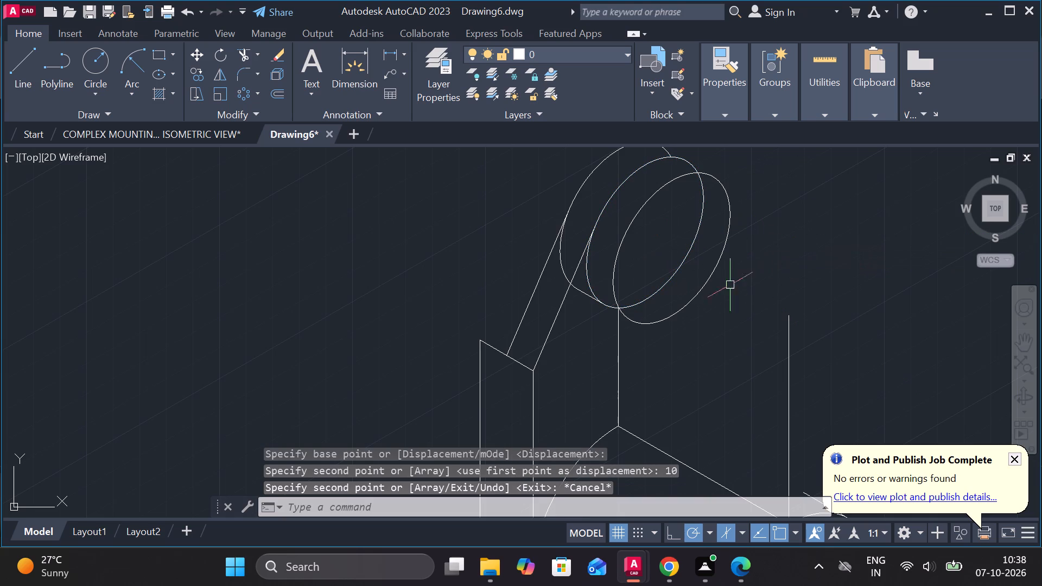
Erase the old rear circle arc, its short 330° connecting line, and the vertical line below the circles.
{"action": "left_click", "coordinate": [583, 294]}
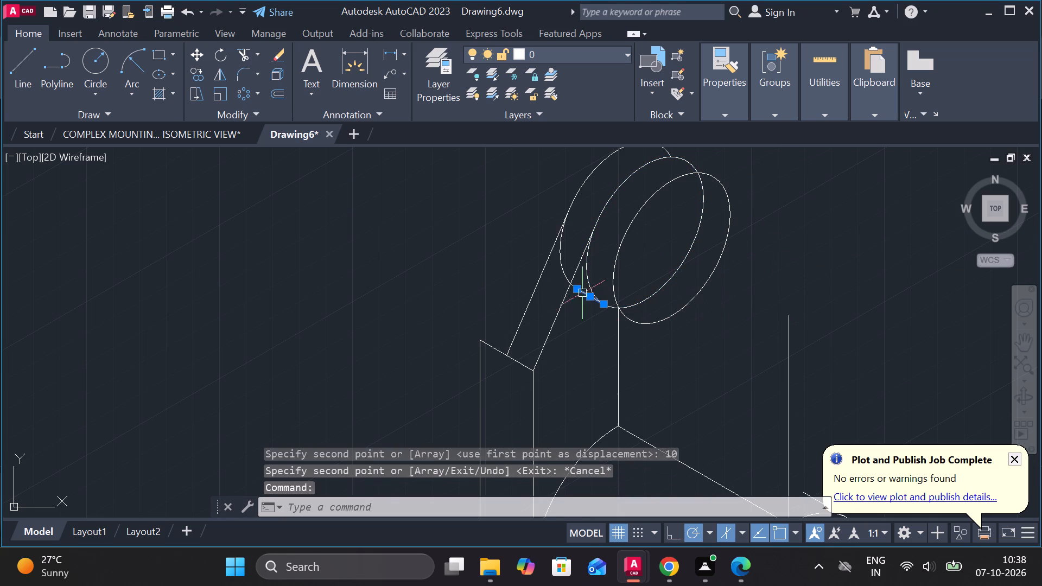
{"action": "left_click", "coordinate": [566, 262]}
{"action": "left_click", "coordinate": [566, 262]}
{"action": "left_click", "coordinate": [563, 262]}
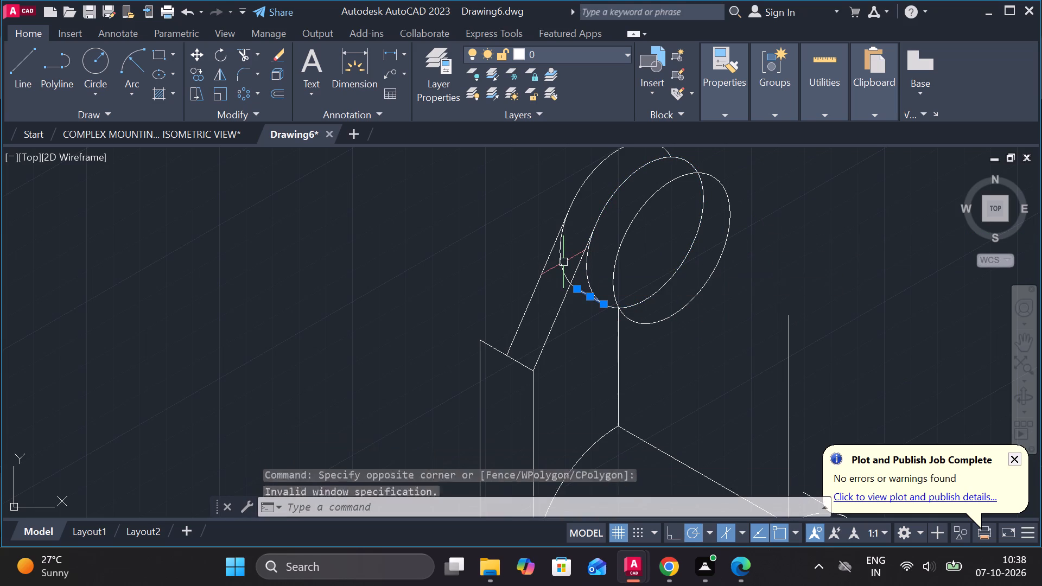
{"action": "left_click", "coordinate": [563, 259]}
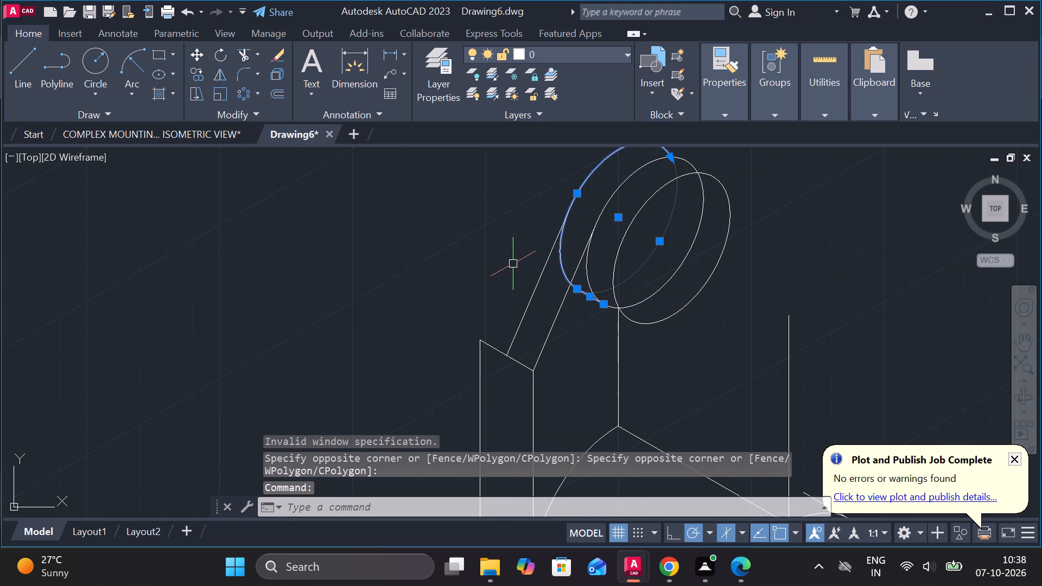
{"action": "type", "text": "e"}
{"action": "key", "text": "space"}
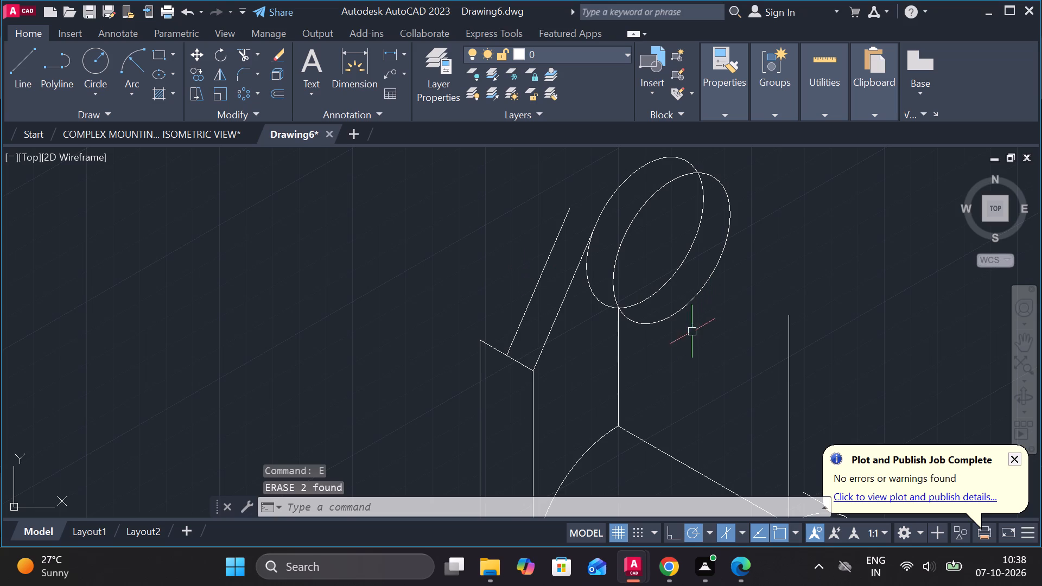
{"action": "left_click", "coordinate": [616, 341]}
{"action": "key", "text": "e"}
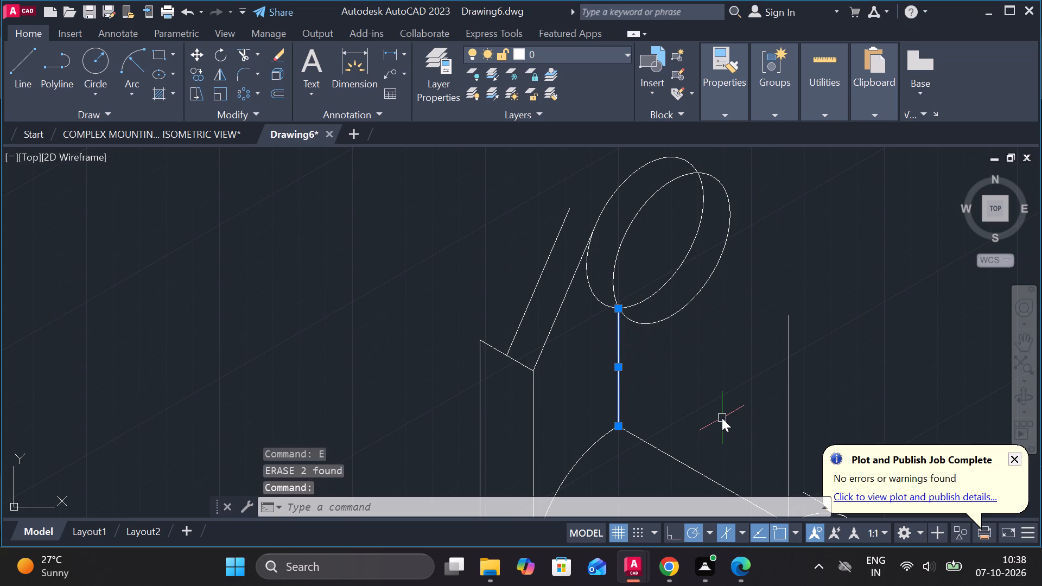
{"action": "key", "text": "Return"}
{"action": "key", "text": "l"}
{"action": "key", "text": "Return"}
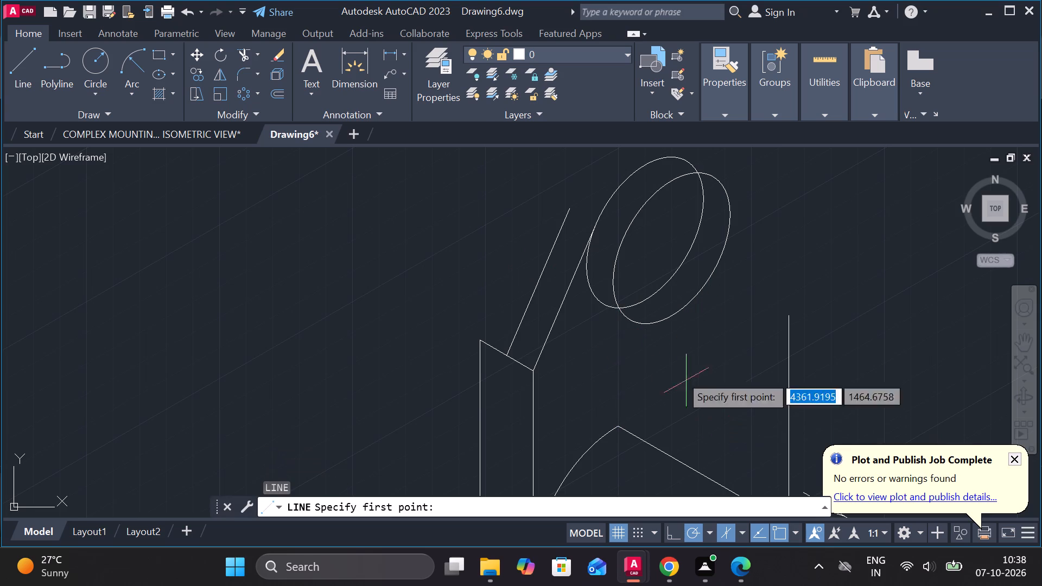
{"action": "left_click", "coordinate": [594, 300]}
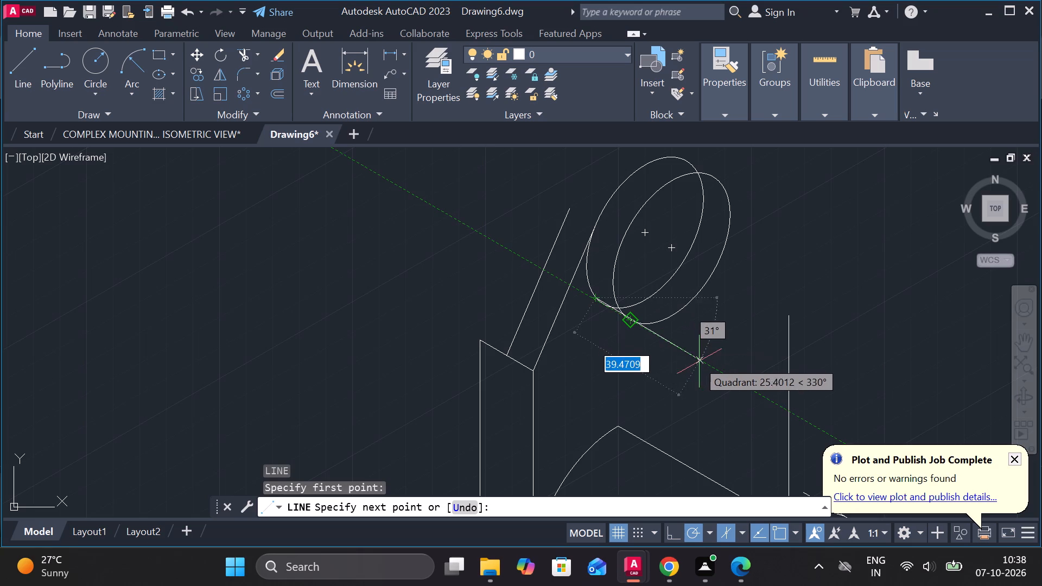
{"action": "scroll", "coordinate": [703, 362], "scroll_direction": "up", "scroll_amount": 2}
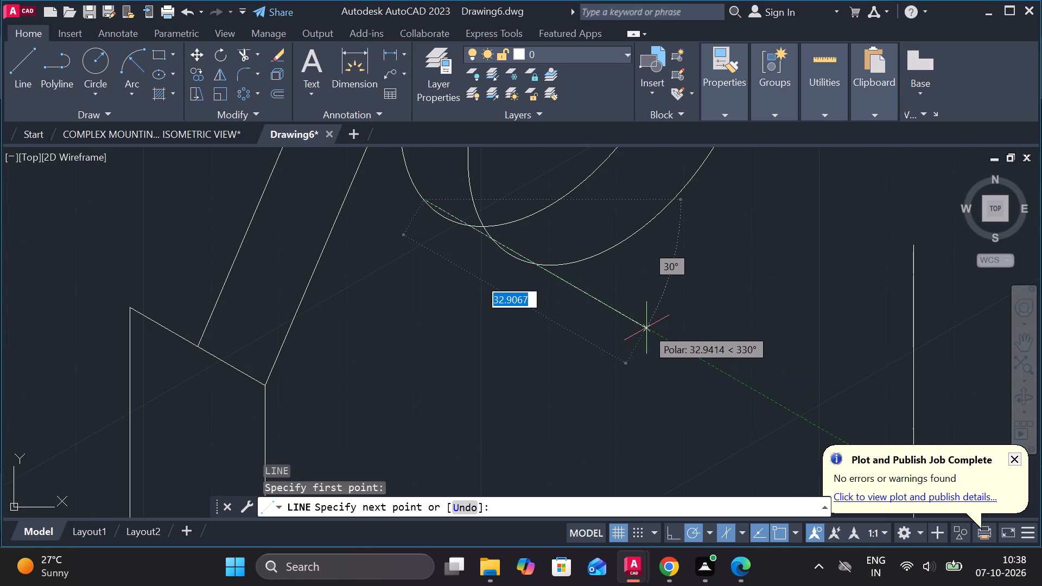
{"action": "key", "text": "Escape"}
Draw a line about 23 long at 330° from the rear circle's lower-left edge, passing the front circle.
{"action": "key", "text": "l"}
{"action": "key", "text": "Return"}
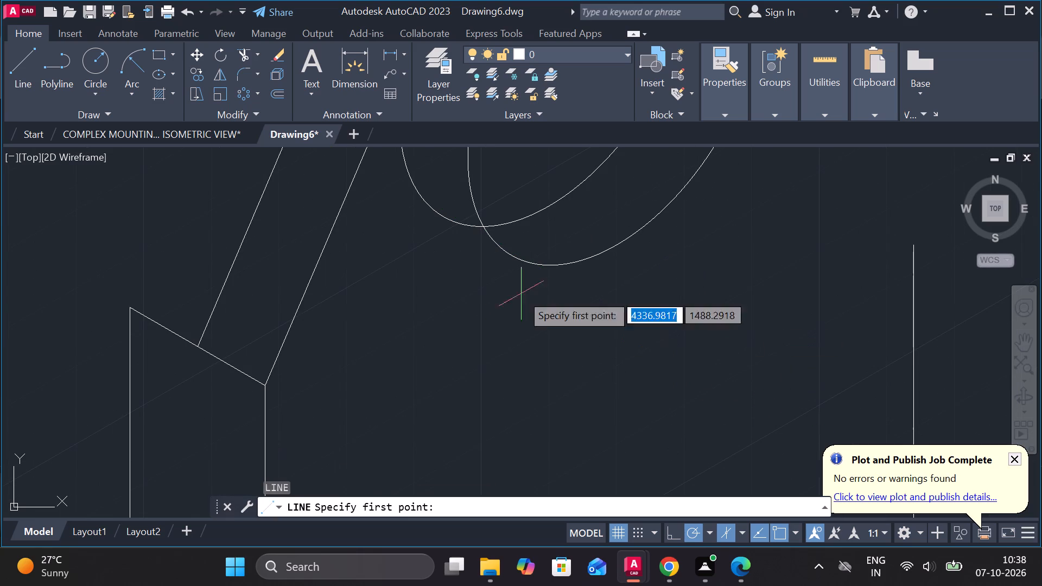
{"action": "left_click", "coordinate": [436, 224]}
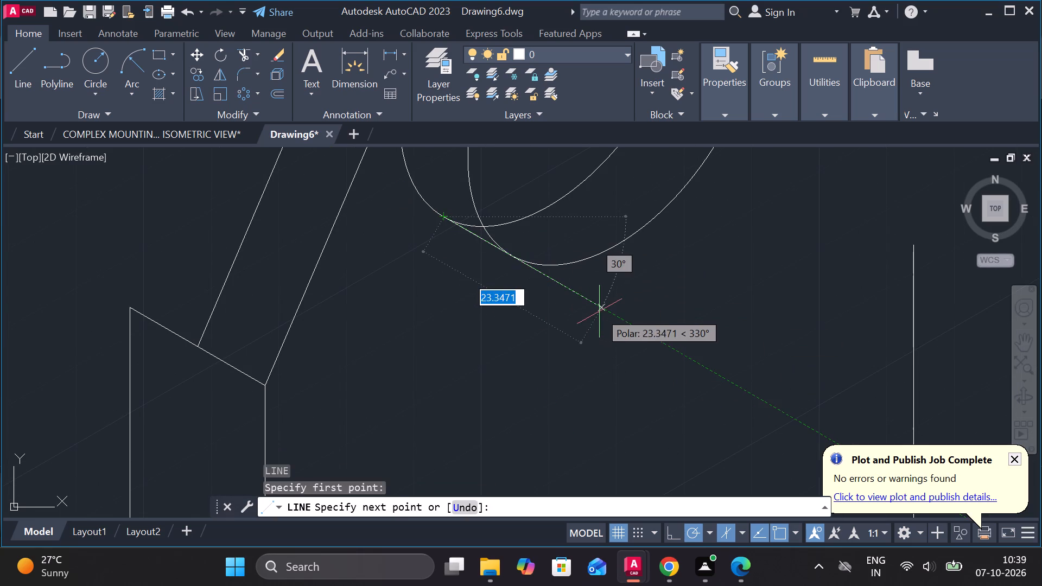
{"action": "left_click", "coordinate": [599, 311]}
{"action": "key", "text": "Escape"}
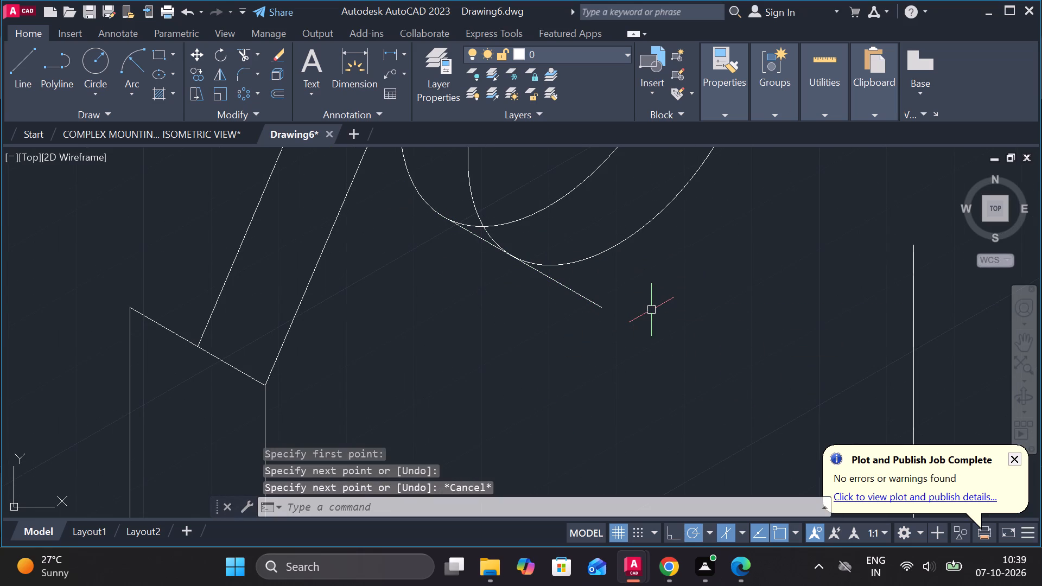
Trim the 330° line back to the front circle and remove the rear circle's hidden lower and inner arcs.
{"action": "type", "text": "tr"}
{"action": "key", "text": "Return"}
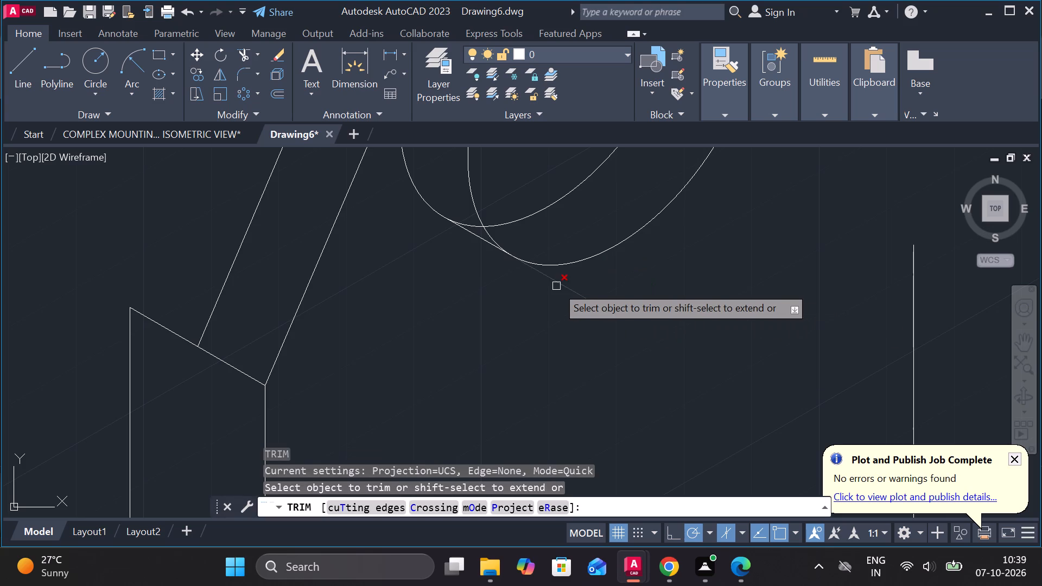
{"action": "left_click", "coordinate": [556, 286]}
{"action": "middle_click_drag", "start_coordinate": [571, 231], "coordinate": [660, 409]}
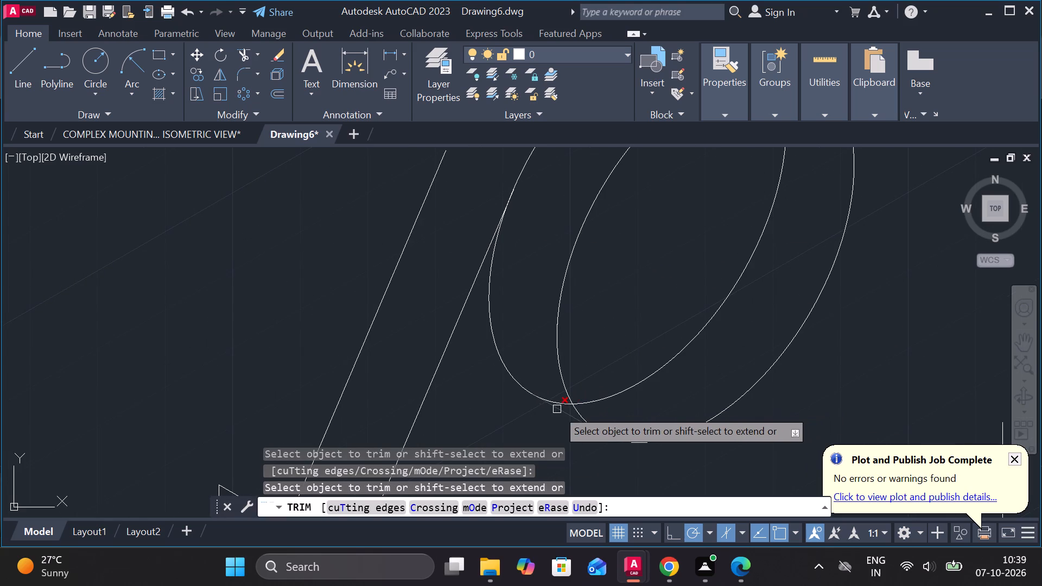
{"action": "left_click", "coordinate": [559, 402]}
{"action": "left_click", "coordinate": [614, 392]}
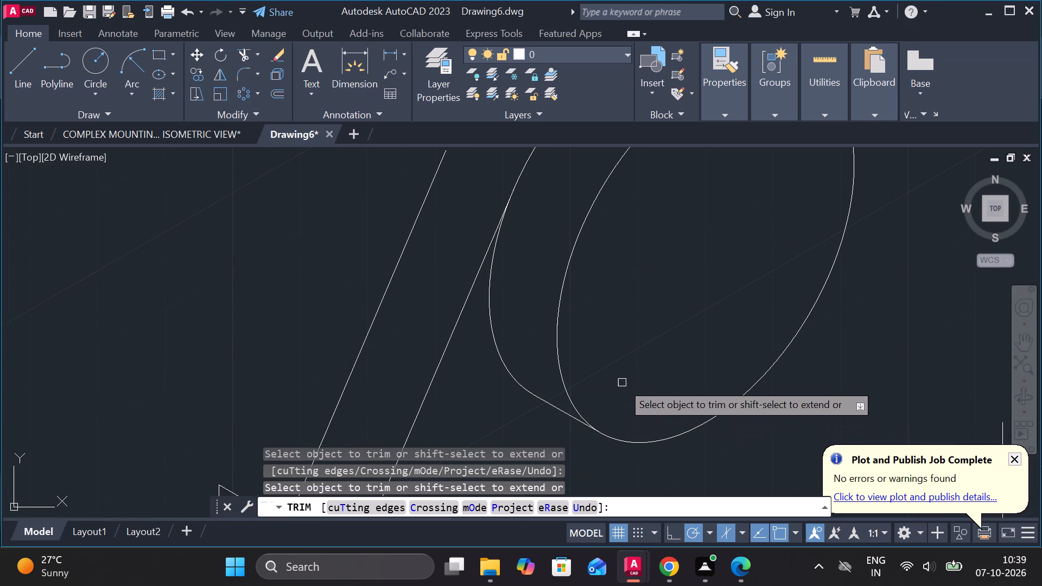
{"action": "scroll", "coordinate": [622, 383], "scroll_direction": "down", "scroll_amount": 2}
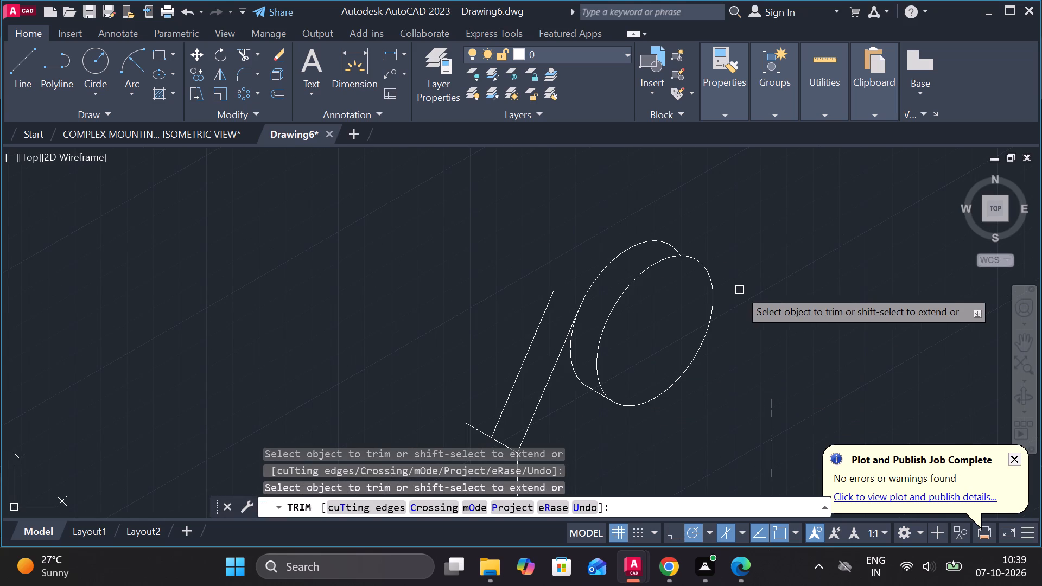
{"action": "key", "text": "Escape"}
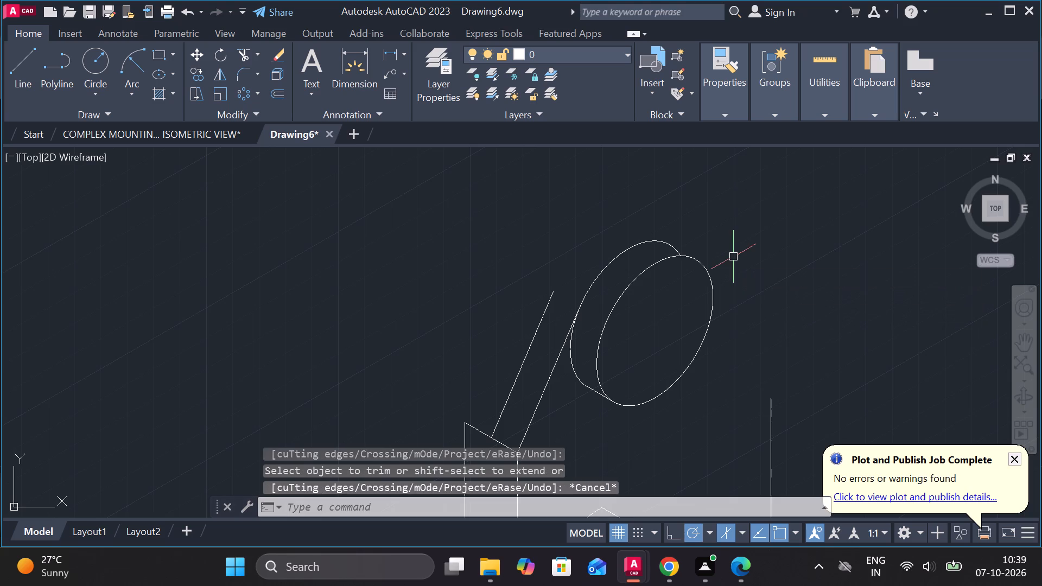
Copy the front 44 circle 40 along 150° from its centre.
{"action": "middle_click_drag", "start_coordinate": [747, 261], "coordinate": [767, 258]}
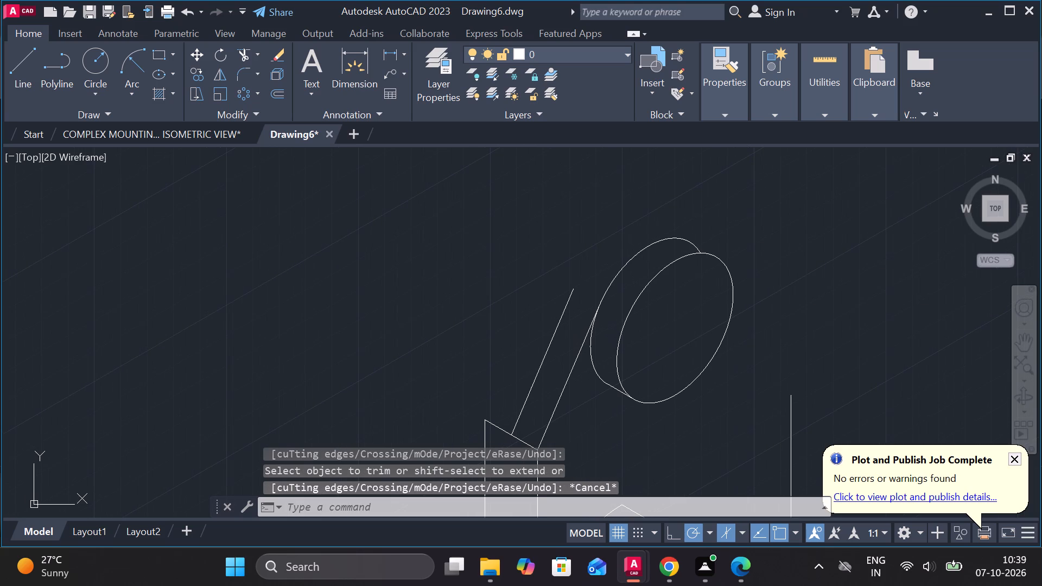
{"action": "left_click", "coordinate": [735, 290]}
{"action": "type", "text": "co"}
{"action": "key", "text": "Return"}
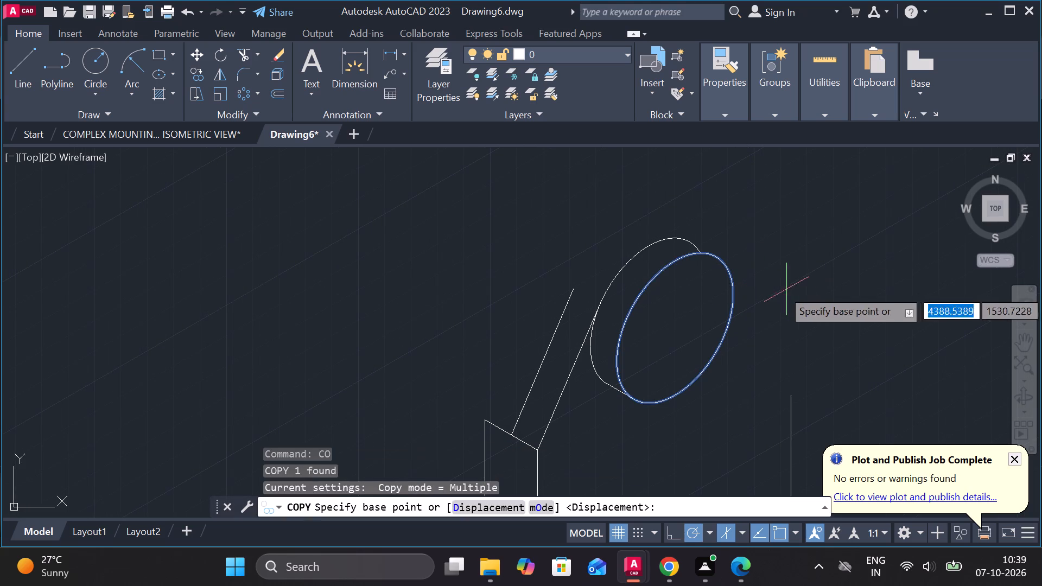
{"action": "left_click", "coordinate": [675, 324]}
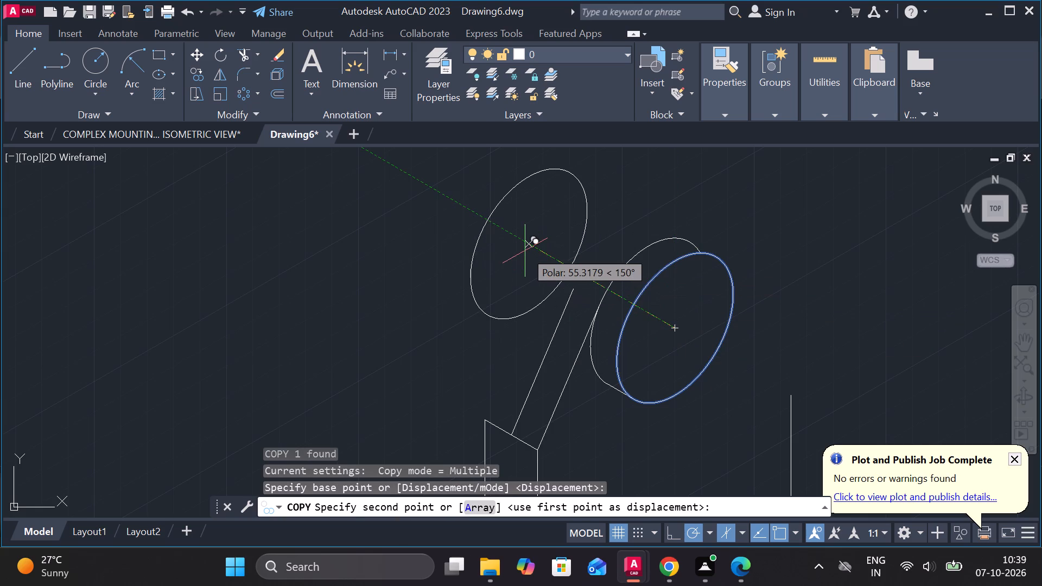
{"action": "type", "text": "40"}
{"action": "key", "text": "Return"}
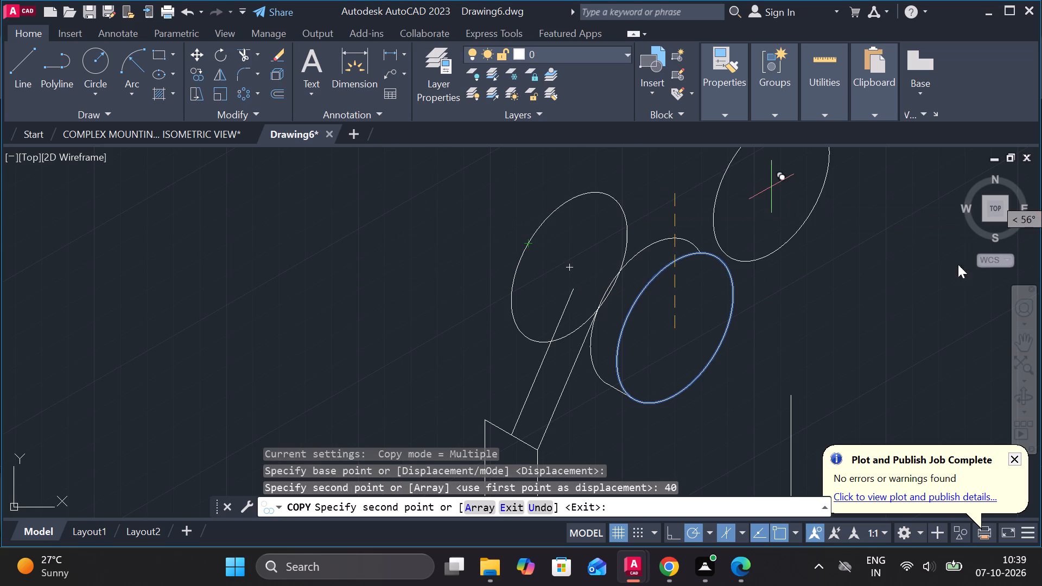
{"action": "key", "text": "Escape"}
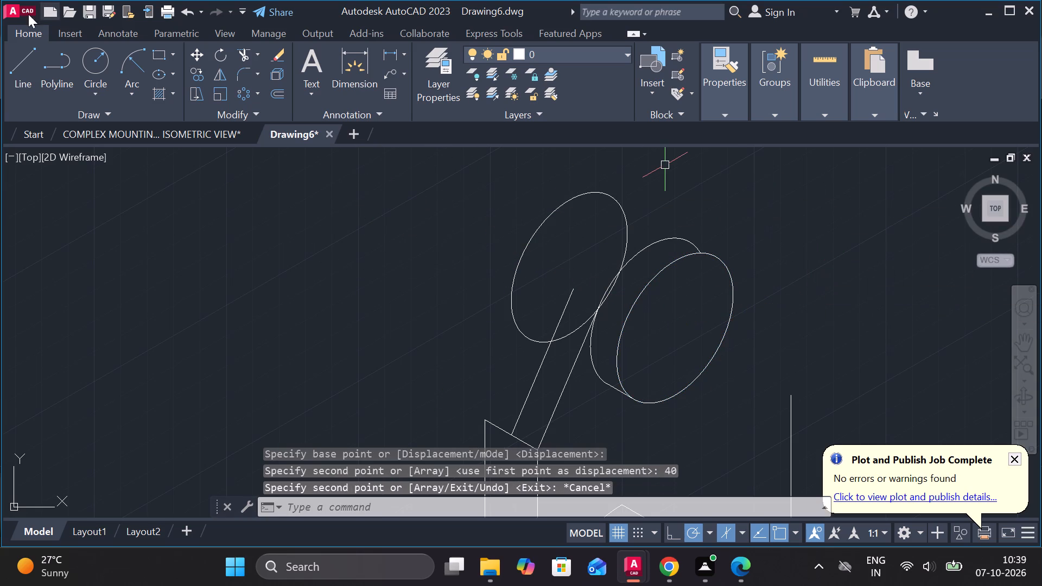
Draw a line about 80 long at 150° from the top of the front circle, passing the newly copied back circle.
{"action": "left_click", "coordinate": [15, 55]}
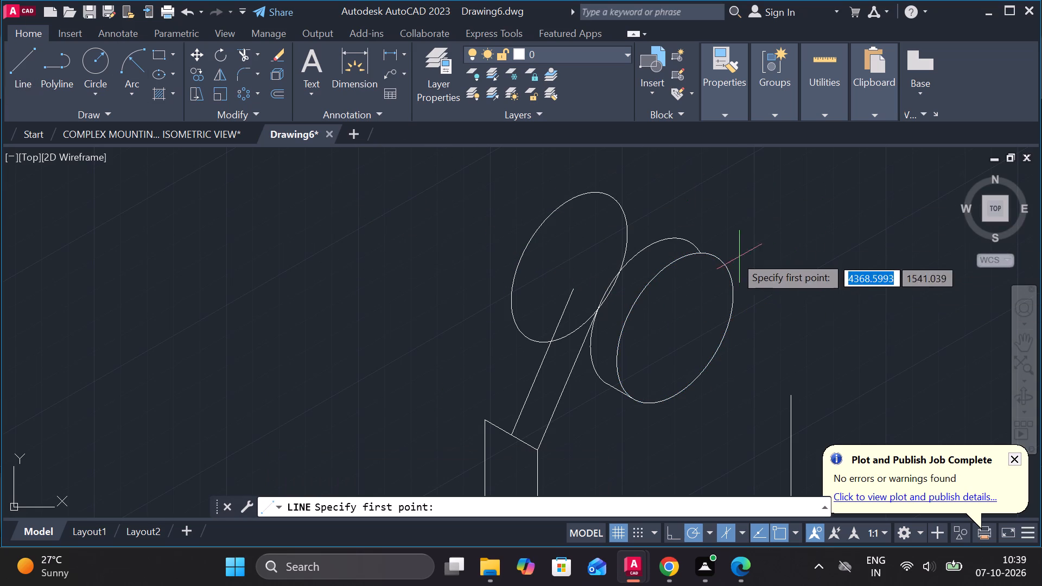
{"action": "left_click", "coordinate": [698, 255]}
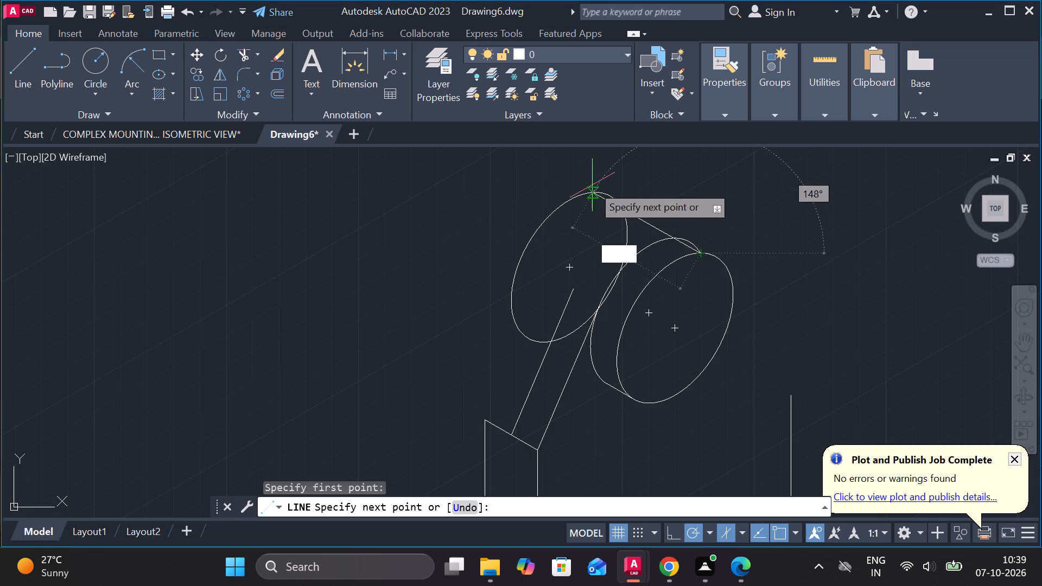
{"action": "middle_click_drag", "start_coordinate": [627, 190], "coordinate": [638, 238]}
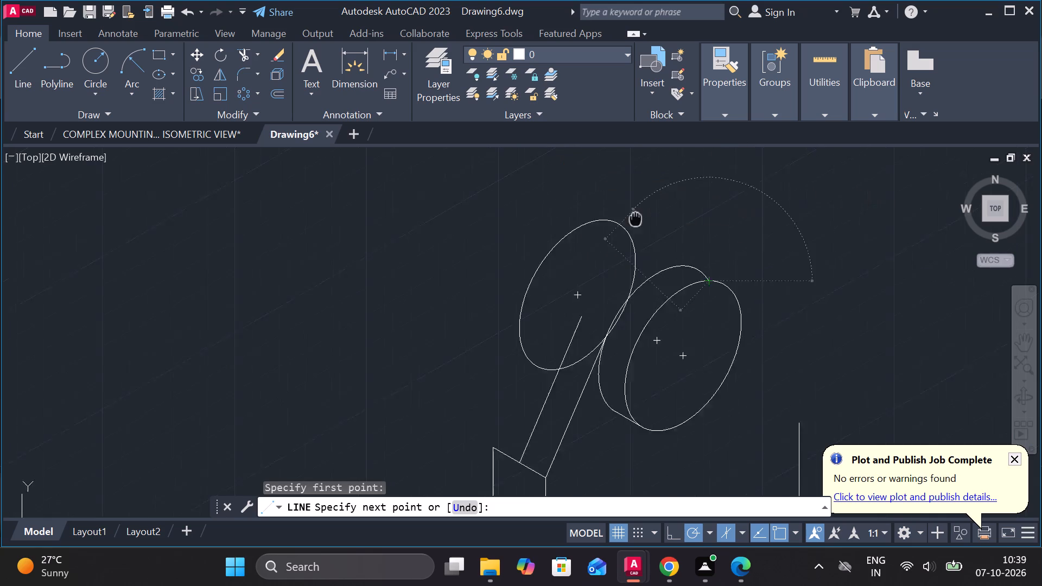
{"action": "middle_click_drag", "start_coordinate": [638, 238], "coordinate": [634, 285]}
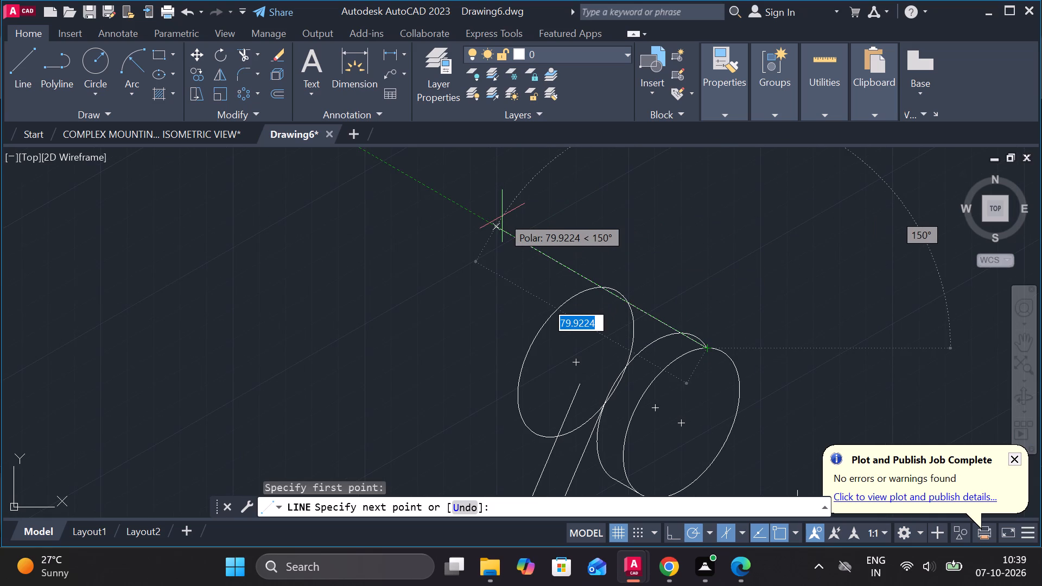
{"action": "left_click", "coordinate": [502, 216]}
{"action": "key", "text": "Escape"}
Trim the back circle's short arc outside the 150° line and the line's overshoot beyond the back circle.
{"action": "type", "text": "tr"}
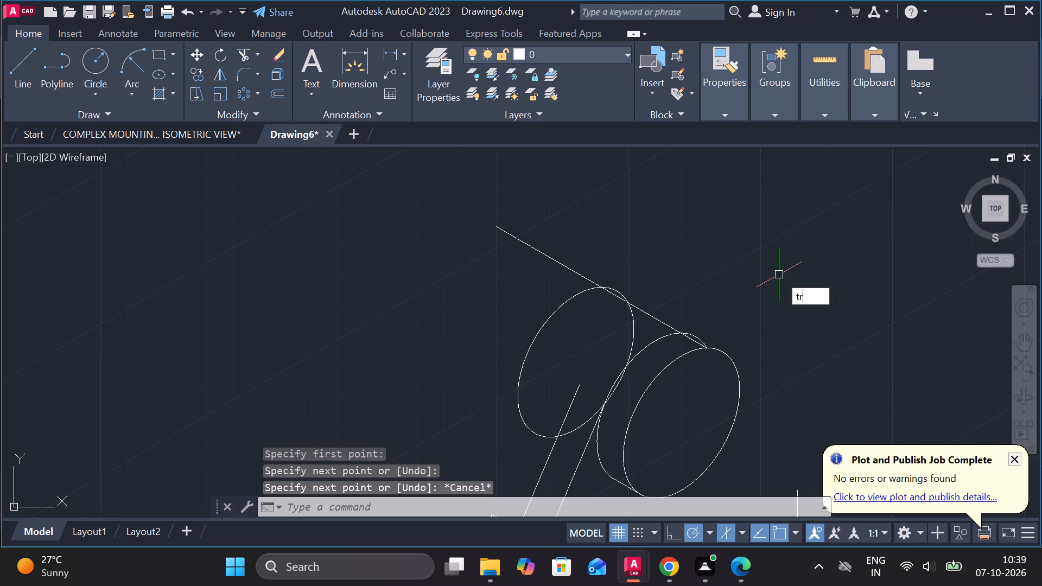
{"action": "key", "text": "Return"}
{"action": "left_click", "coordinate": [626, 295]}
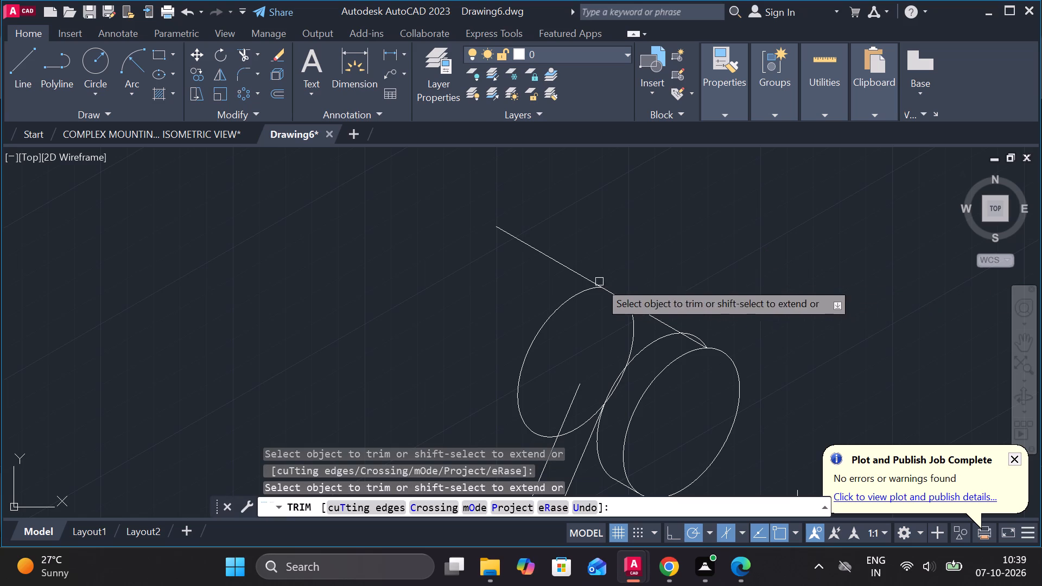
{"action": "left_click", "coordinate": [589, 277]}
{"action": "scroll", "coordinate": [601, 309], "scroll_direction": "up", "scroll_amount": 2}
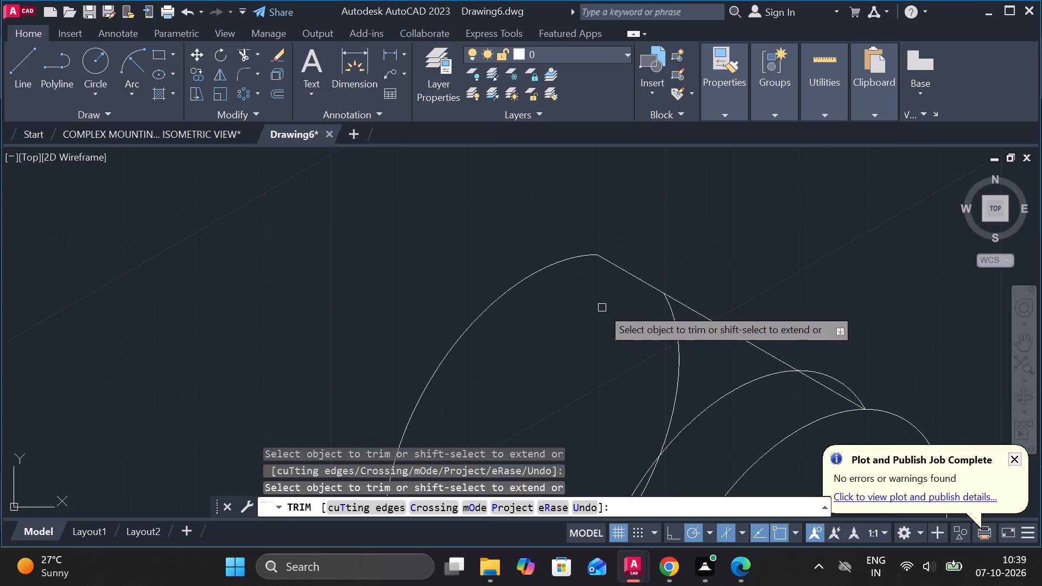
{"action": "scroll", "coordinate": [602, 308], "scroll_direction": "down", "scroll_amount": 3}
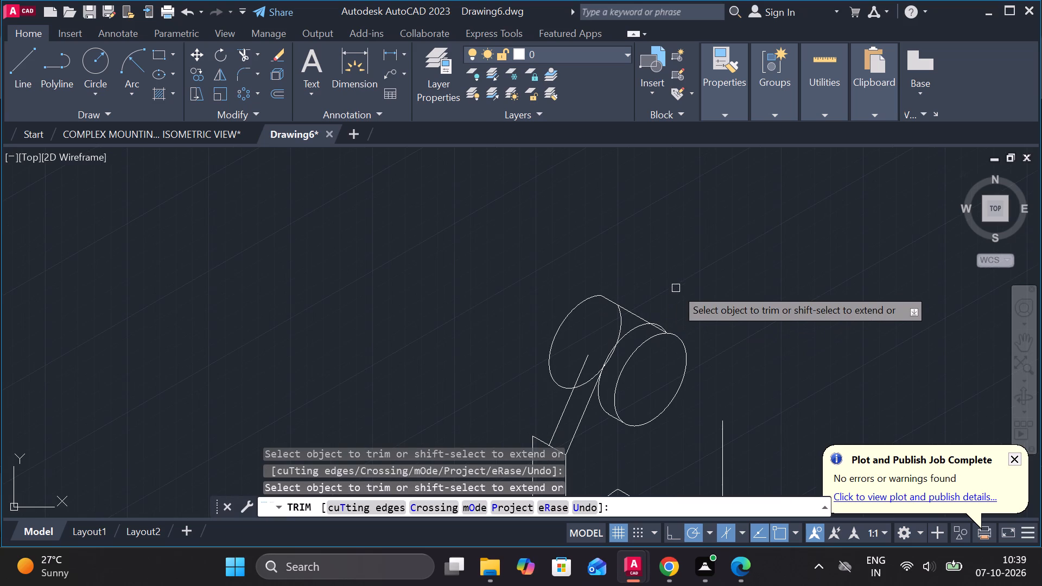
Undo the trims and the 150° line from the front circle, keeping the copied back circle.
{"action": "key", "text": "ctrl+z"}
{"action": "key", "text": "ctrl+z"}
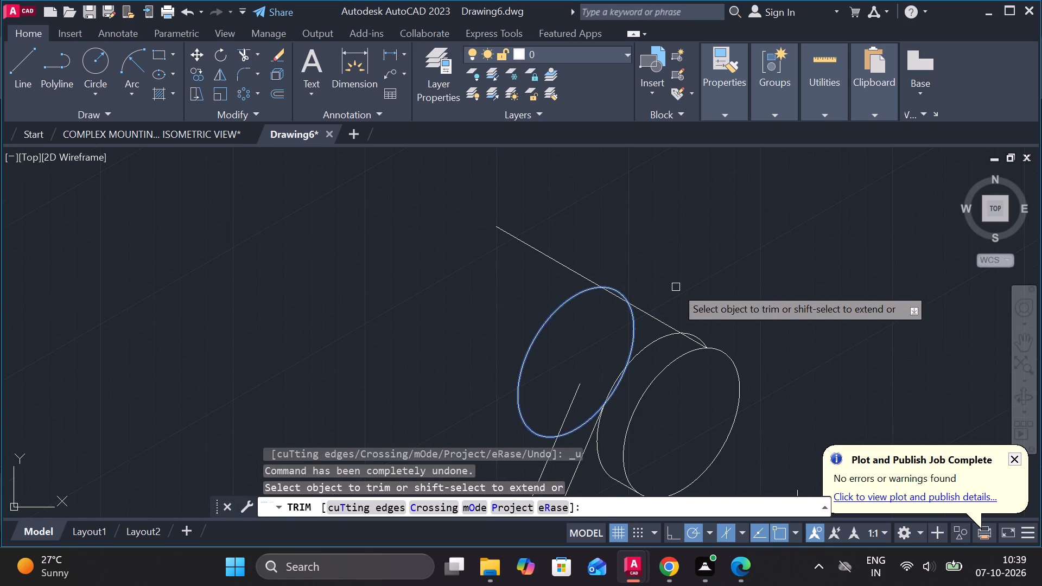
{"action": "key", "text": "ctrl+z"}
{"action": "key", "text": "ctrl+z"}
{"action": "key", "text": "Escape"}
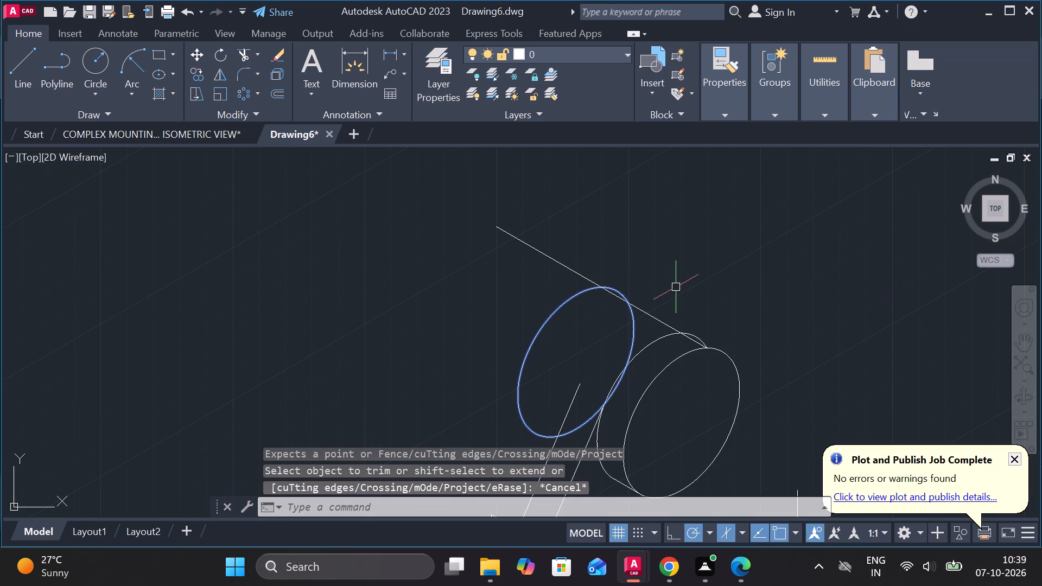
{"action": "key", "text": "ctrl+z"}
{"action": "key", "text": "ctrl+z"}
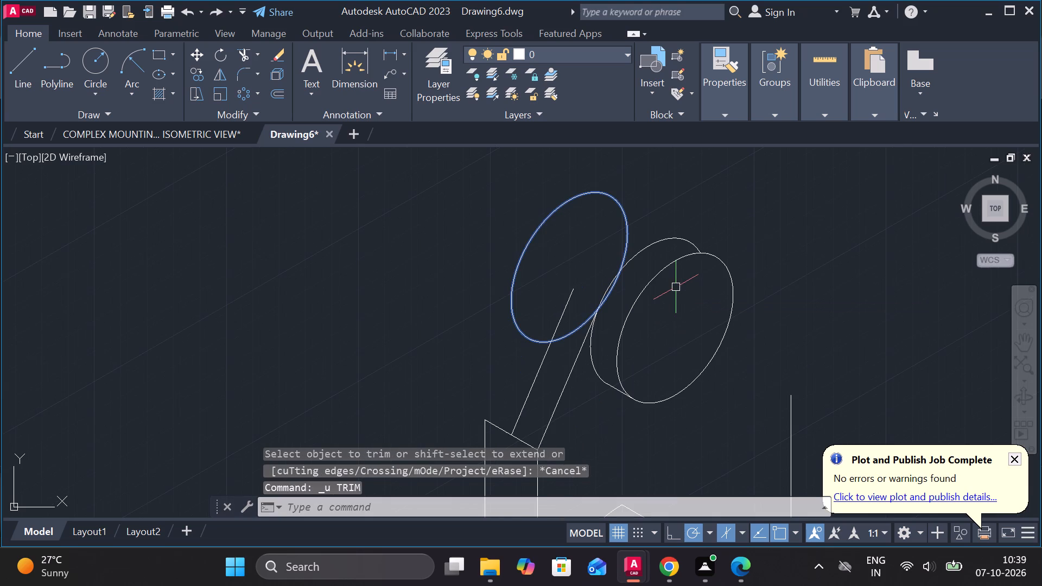
Draw a straight line joining the upper quadrant points of the front 44 circle and the copied back circle.
{"action": "key", "text": "l"}
{"action": "key", "text": "Return"}
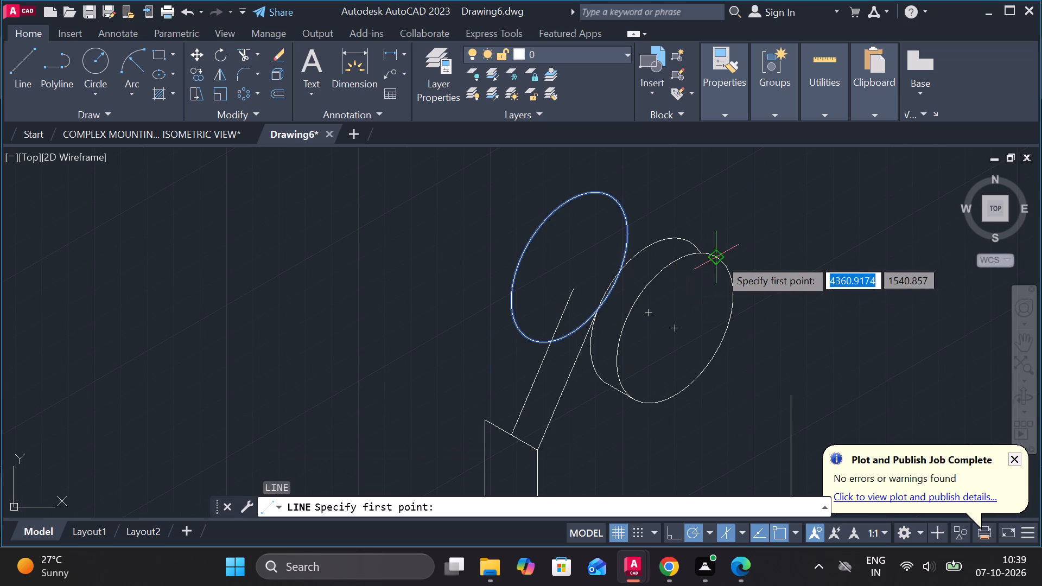
{"action": "left_click", "coordinate": [720, 259]}
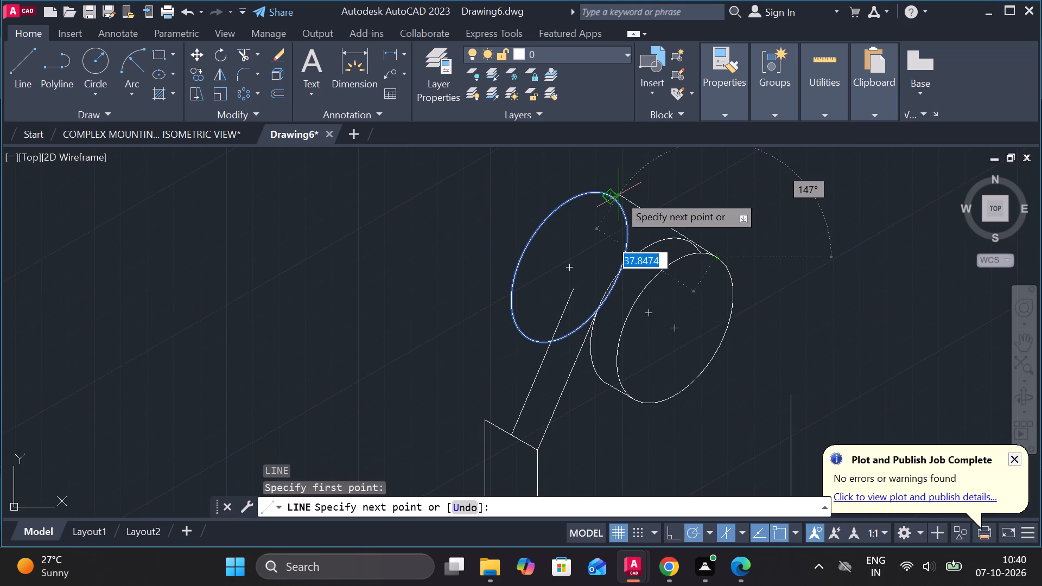
{"action": "left_click", "coordinate": [619, 196]}
{"action": "scroll", "coordinate": [698, 189], "scroll_direction": "up", "scroll_amount": 1}
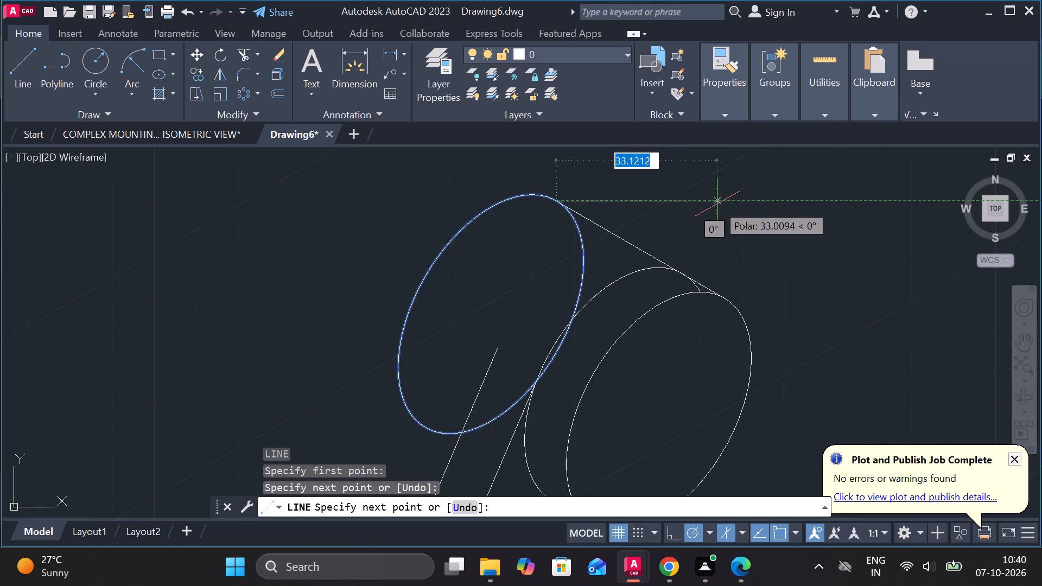
{"action": "key", "text": "Escape"}
Trim away all remaining arcs of the middle circle between the front and back circles.
{"action": "type", "text": "tr"}
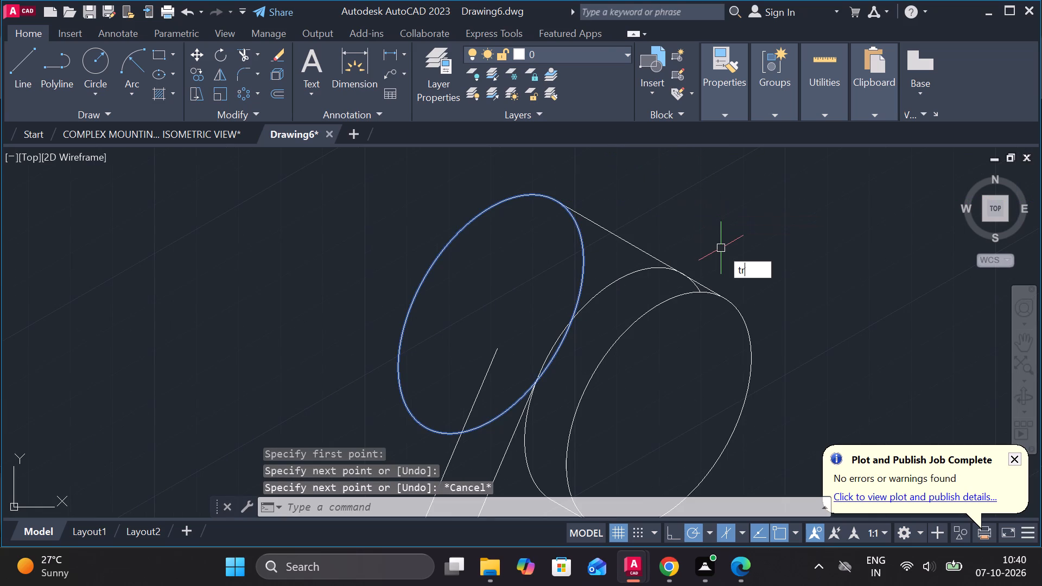
{"action": "key", "text": "Return"}
{"action": "scroll", "coordinate": [696, 288], "scroll_direction": "up", "scroll_amount": 2}
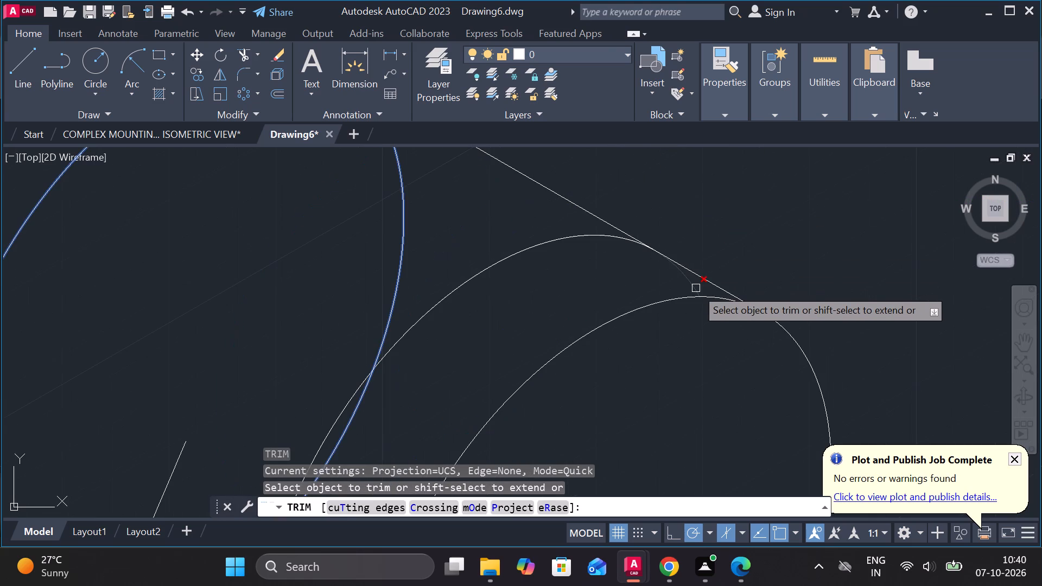
{"action": "left_click", "coordinate": [696, 288]}
{"action": "scroll", "coordinate": [618, 257], "scroll_direction": "down", "scroll_amount": 1}
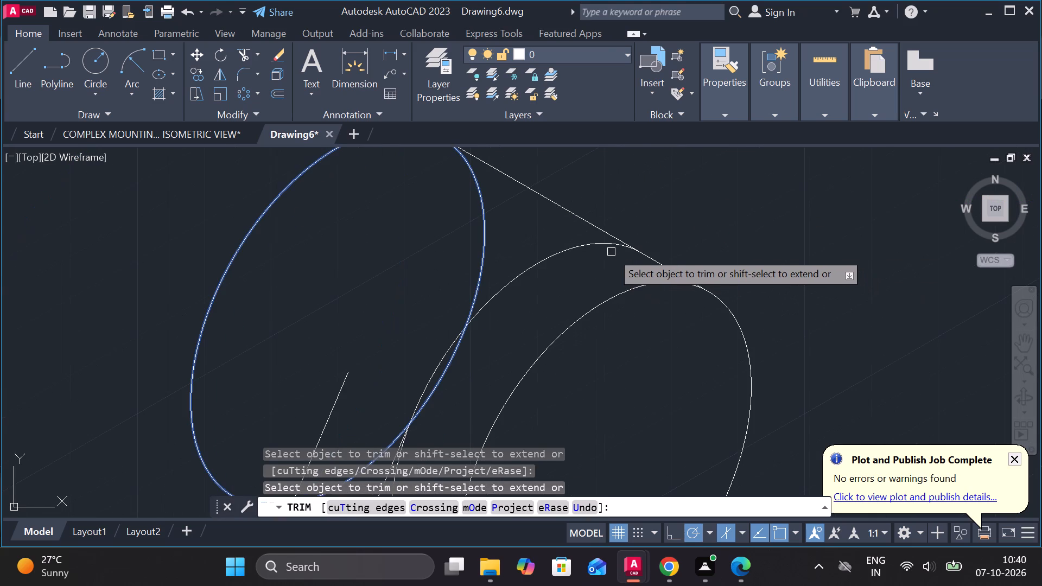
{"action": "left_click", "coordinate": [607, 248]}
{"action": "scroll", "coordinate": [605, 247], "scroll_direction": "down", "scroll_amount": 2}
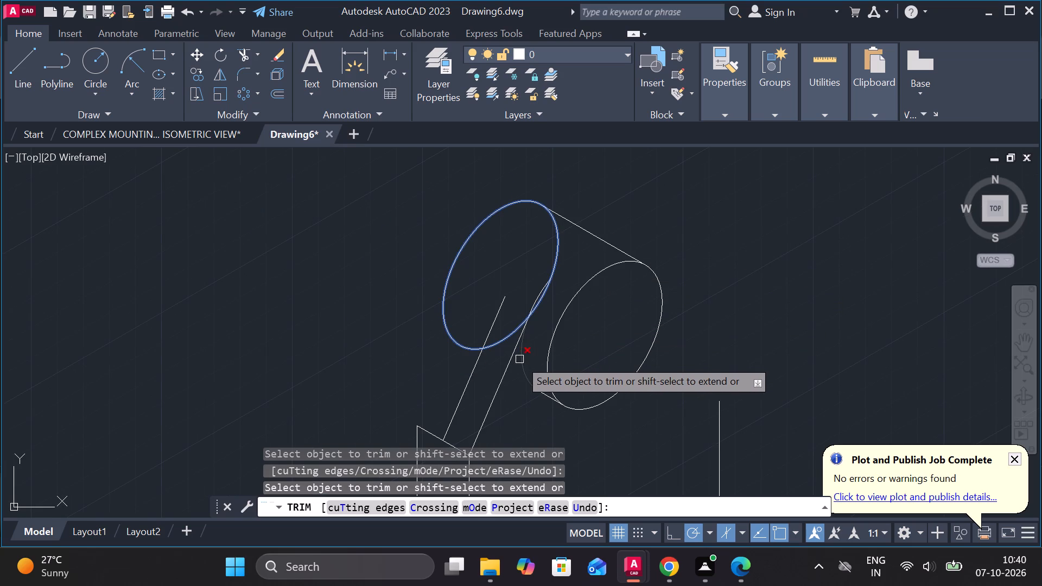
{"action": "left_click", "coordinate": [519, 359]}
{"action": "scroll", "coordinate": [518, 310], "scroll_direction": "up", "scroll_amount": 2}
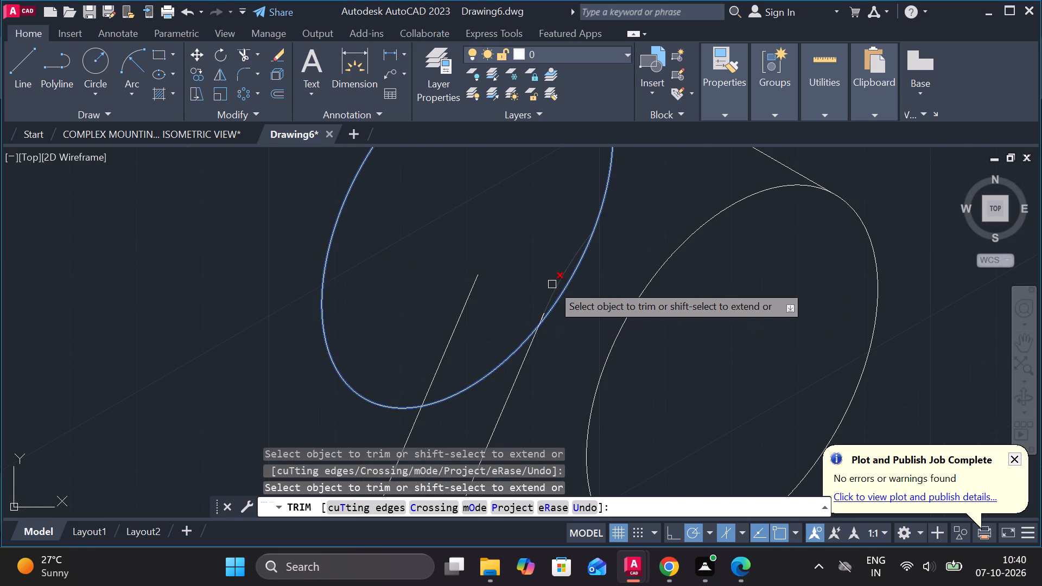
{"action": "left_click", "coordinate": [552, 284]}
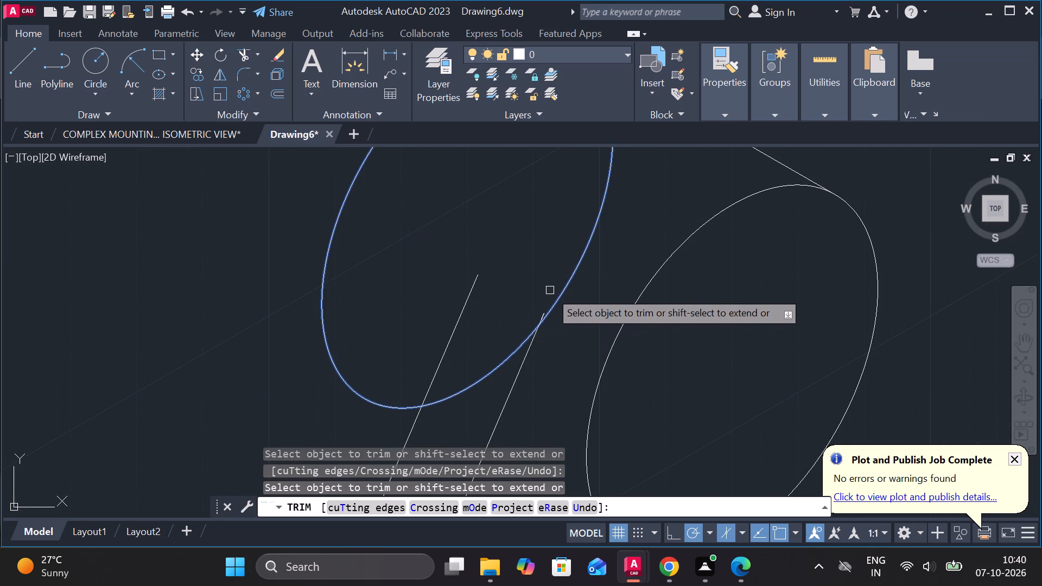
{"action": "scroll", "coordinate": [499, 266], "scroll_direction": "down", "scroll_amount": 2}
{"action": "key", "text": "Escape"}
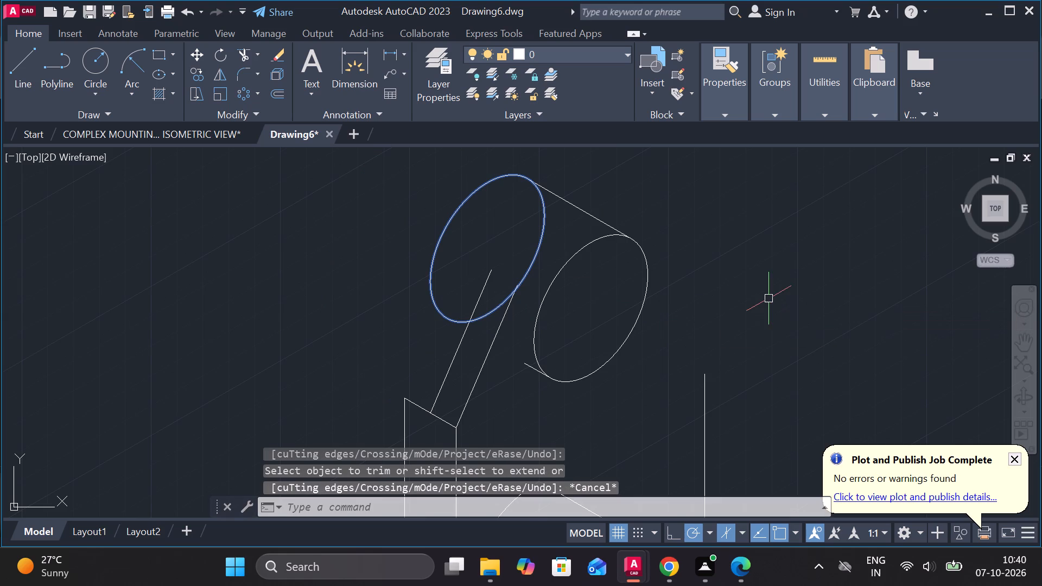
Extend the cylinder's short lower edge line from the front circle to meet the back circle.
{"action": "type", "text": "ex"}
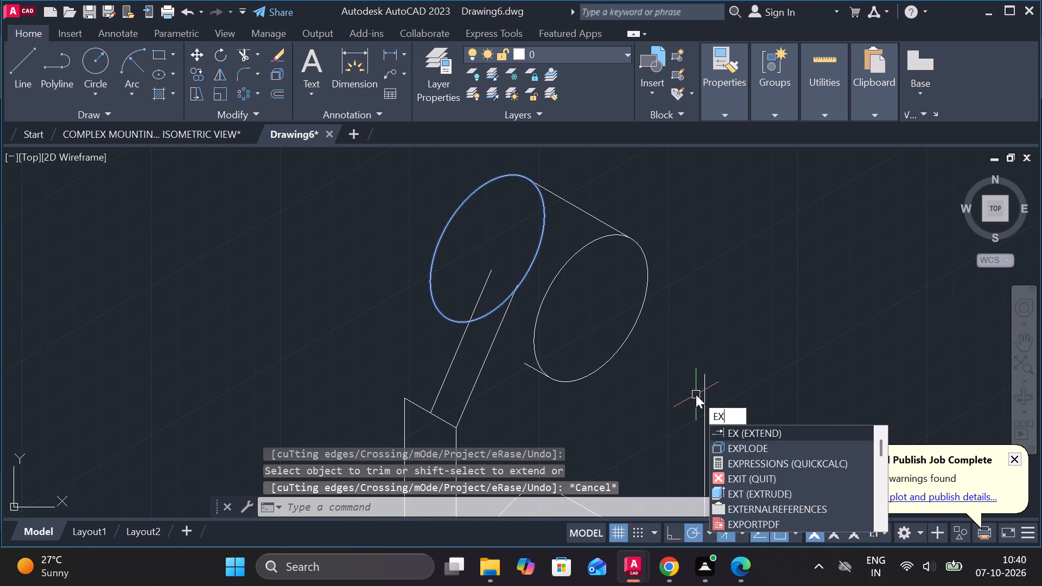
{"action": "key", "text": "Return"}
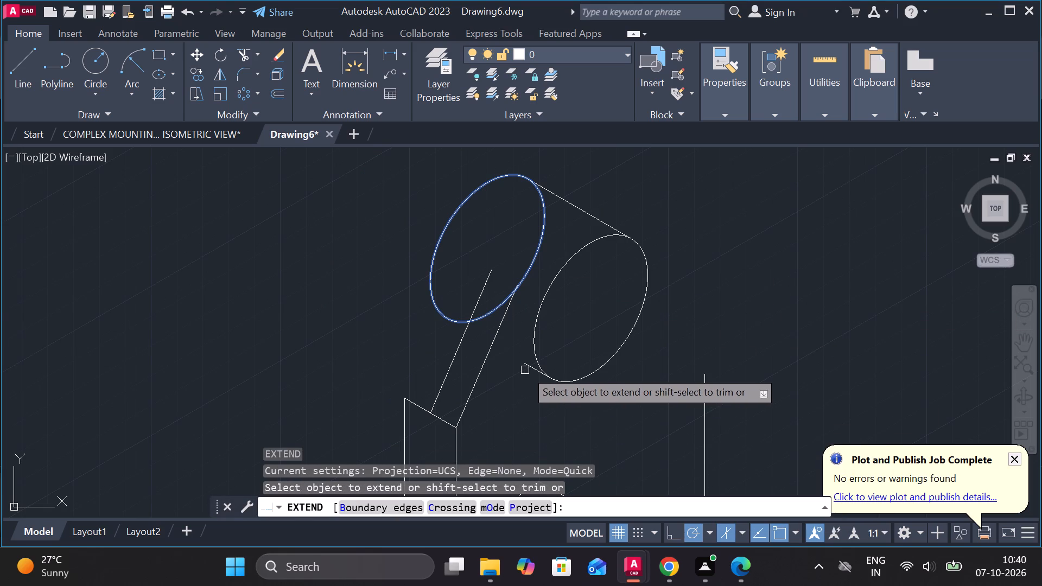
{"action": "left_click", "coordinate": [526, 369]}
{"action": "left_click", "coordinate": [518, 355]}
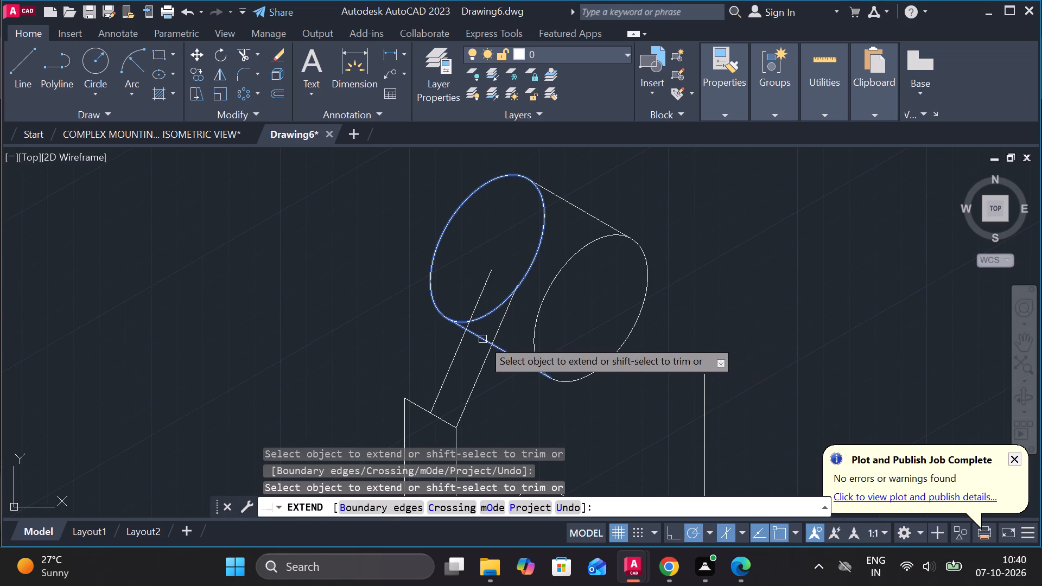
{"action": "left_click", "coordinate": [482, 339]}
{"action": "scroll", "coordinate": [683, 322], "scroll_direction": "down", "scroll_amount": 1}
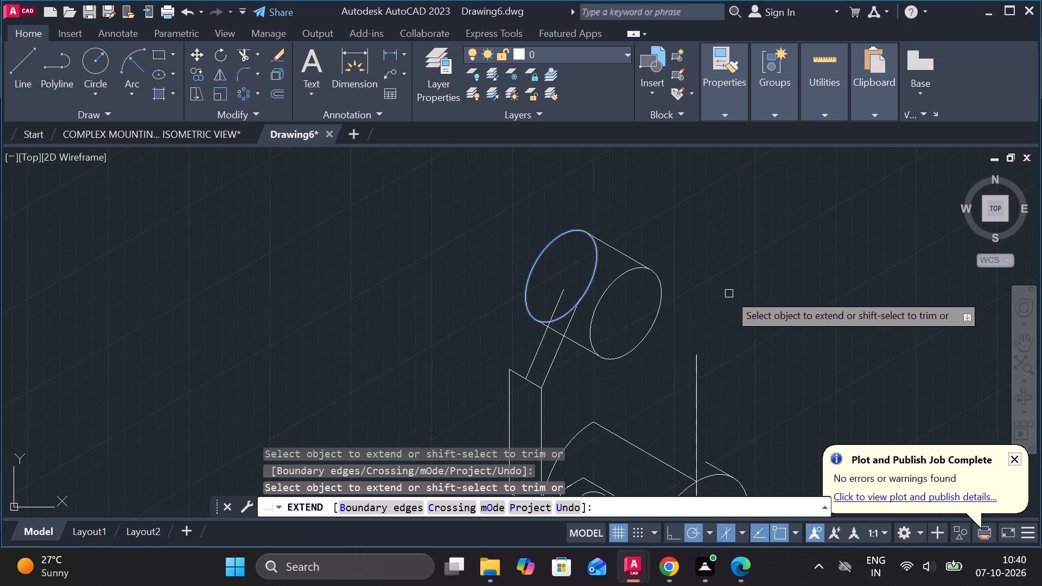
{"action": "key", "text": "Escape"}
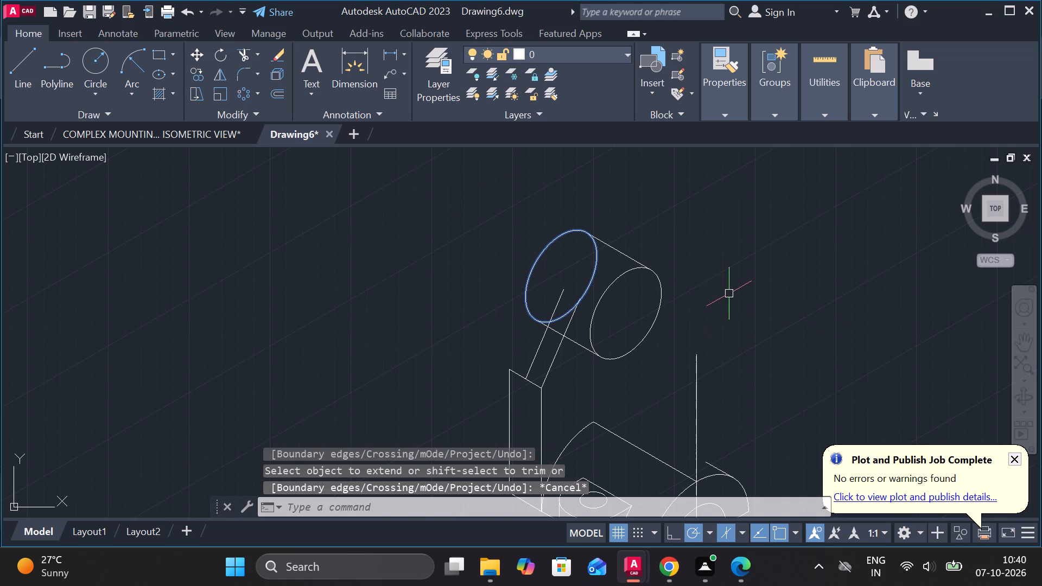
Trim the back circle's hidden arcs between the cylinder's upper and lower edge lines, leaving only its outer arc.
{"action": "type", "text": "tr"}
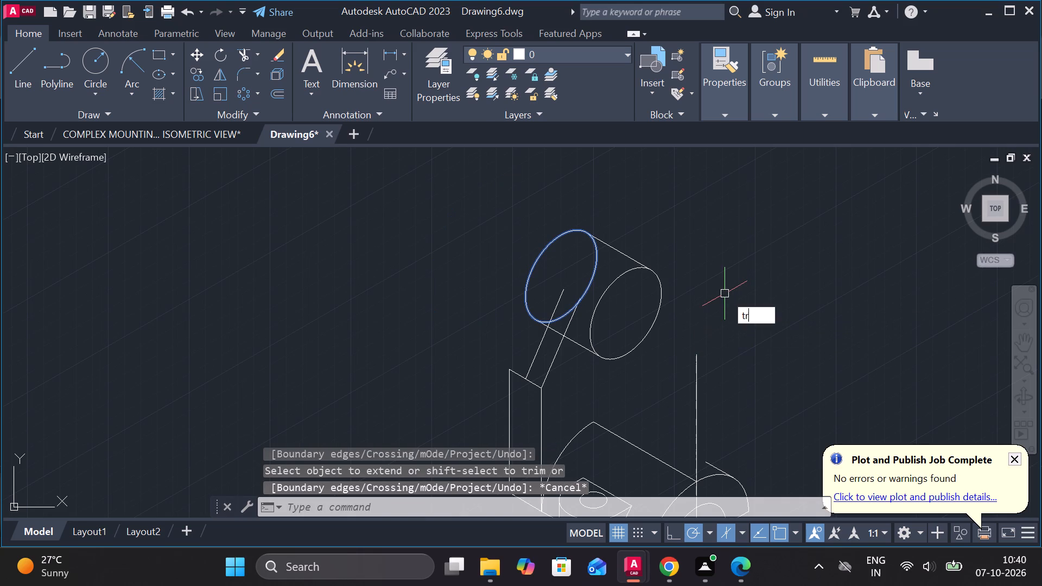
{"action": "key", "text": "space"}
{"action": "left_click", "coordinate": [598, 267]}
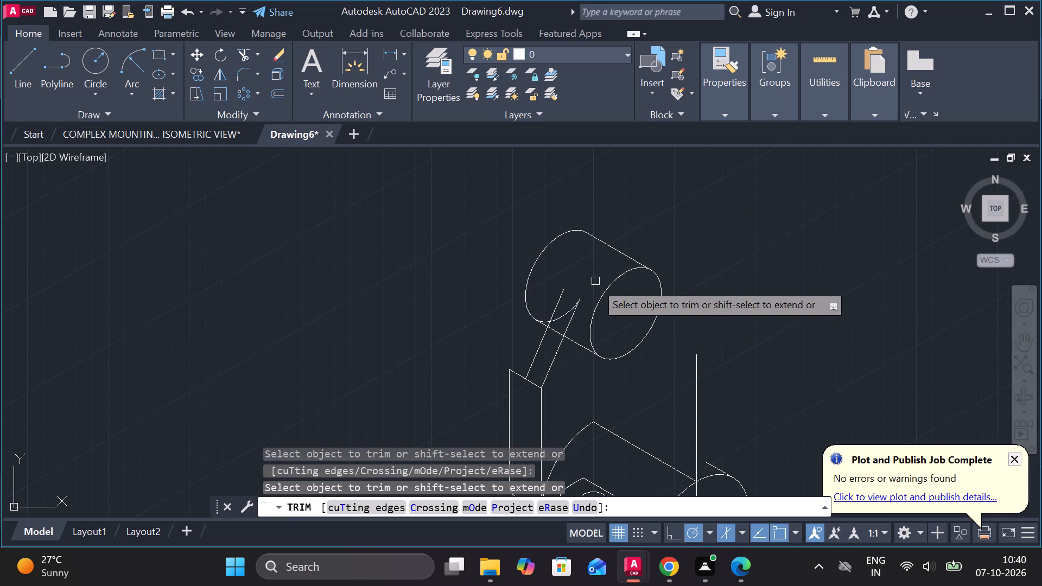
{"action": "left_click", "coordinate": [566, 315]}
{"action": "scroll", "coordinate": [555, 315], "scroll_direction": "up", "scroll_amount": 2}
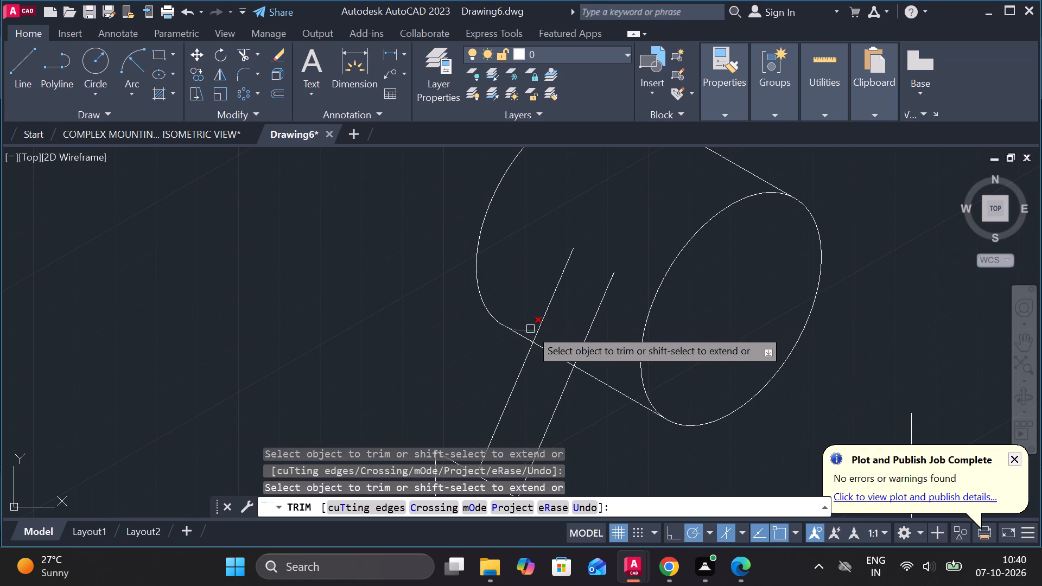
{"action": "left_click", "coordinate": [530, 329]}
{"action": "scroll", "coordinate": [534, 297], "scroll_direction": "down", "scroll_amount": 3}
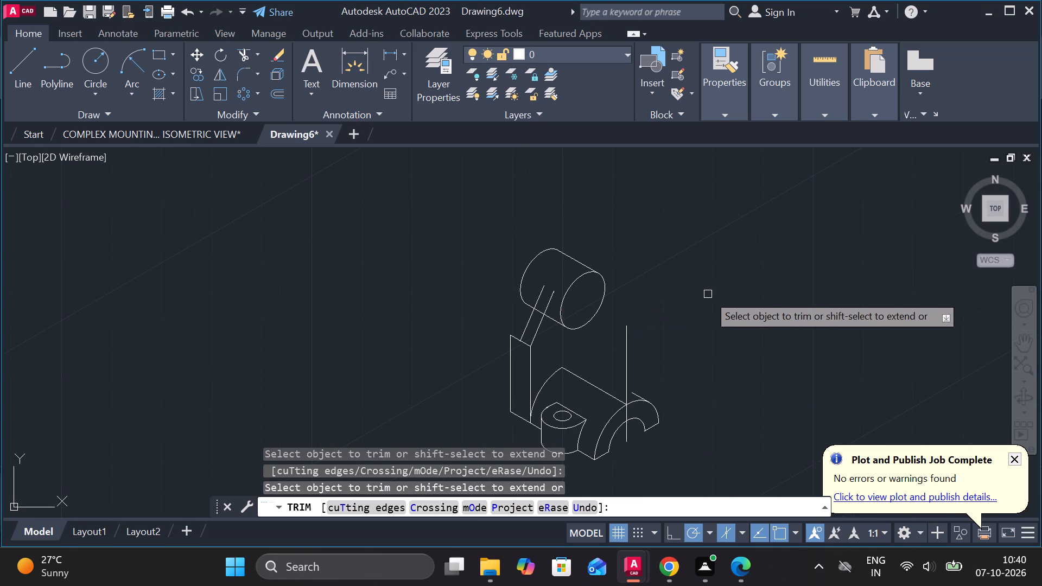
{"action": "scroll", "coordinate": [708, 294], "scroll_direction": "up", "scroll_amount": 1}
{"action": "middle_click_drag", "start_coordinate": [708, 294], "coordinate": [732, 344]}
{"action": "key", "text": "Escape"}
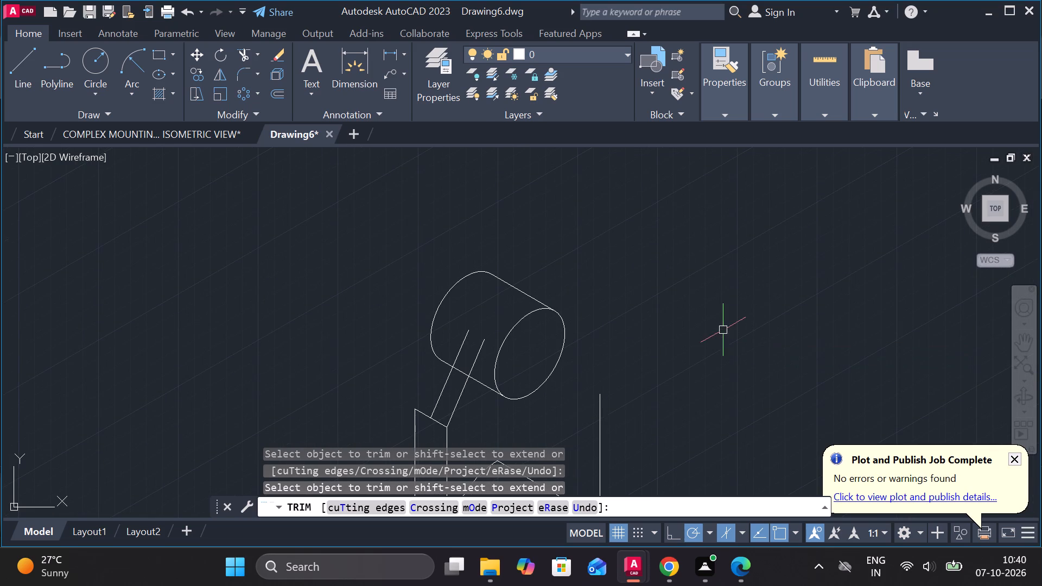
Copy the front 44 circle 10 along 150° from its centre.
{"action": "left_click", "coordinate": [499, 354]}
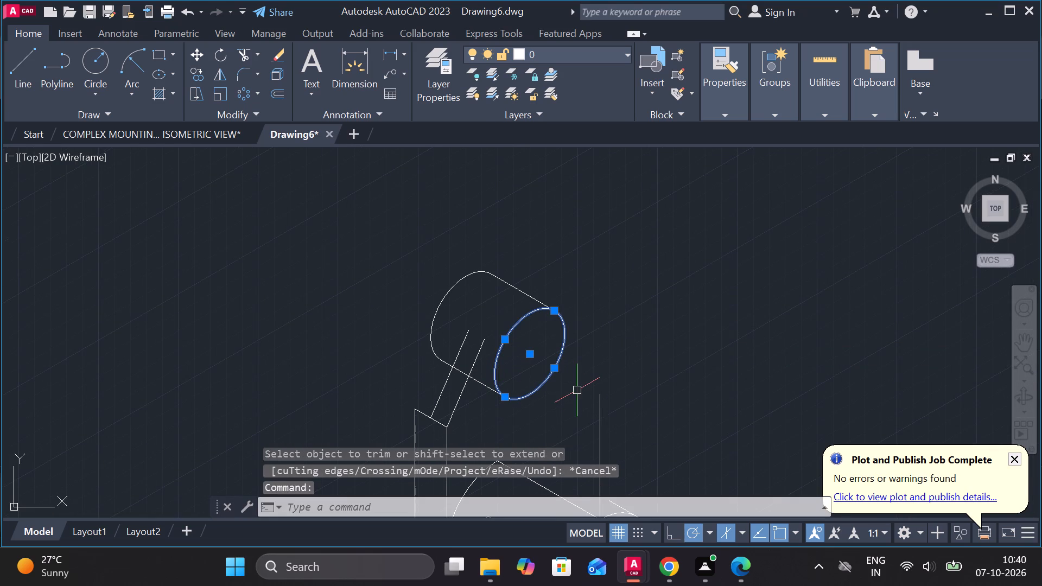
{"action": "type", "text": "co"}
{"action": "key", "text": "Return"}
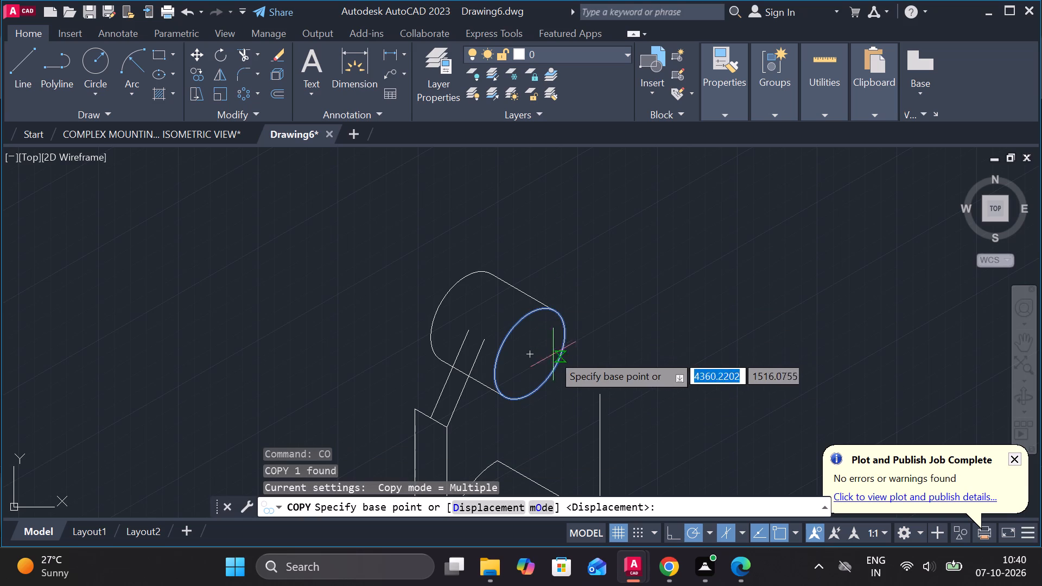
{"action": "left_click", "coordinate": [535, 354]}
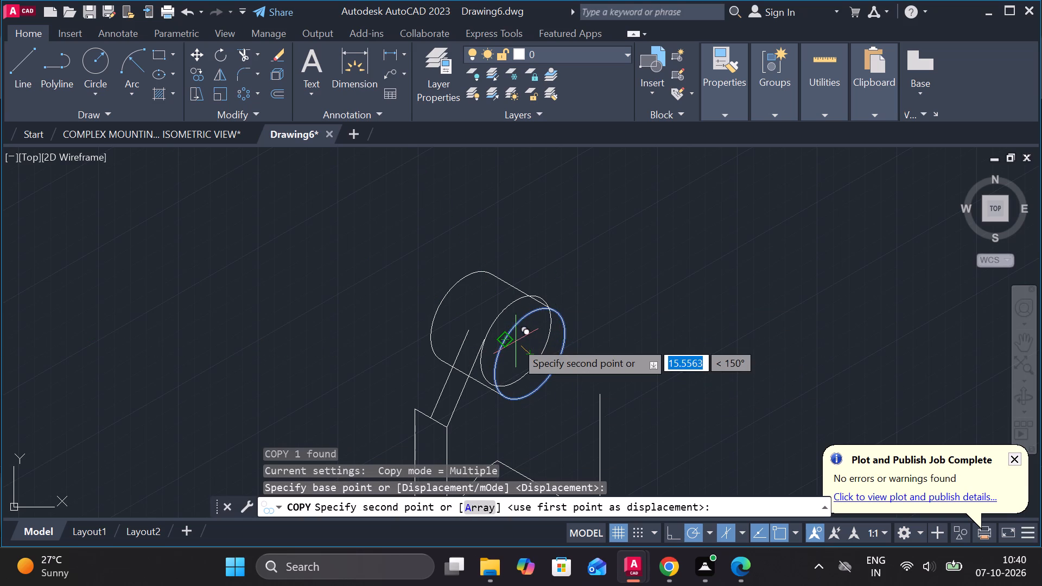
{"action": "scroll", "coordinate": [516, 341], "scroll_direction": "up", "scroll_amount": 3}
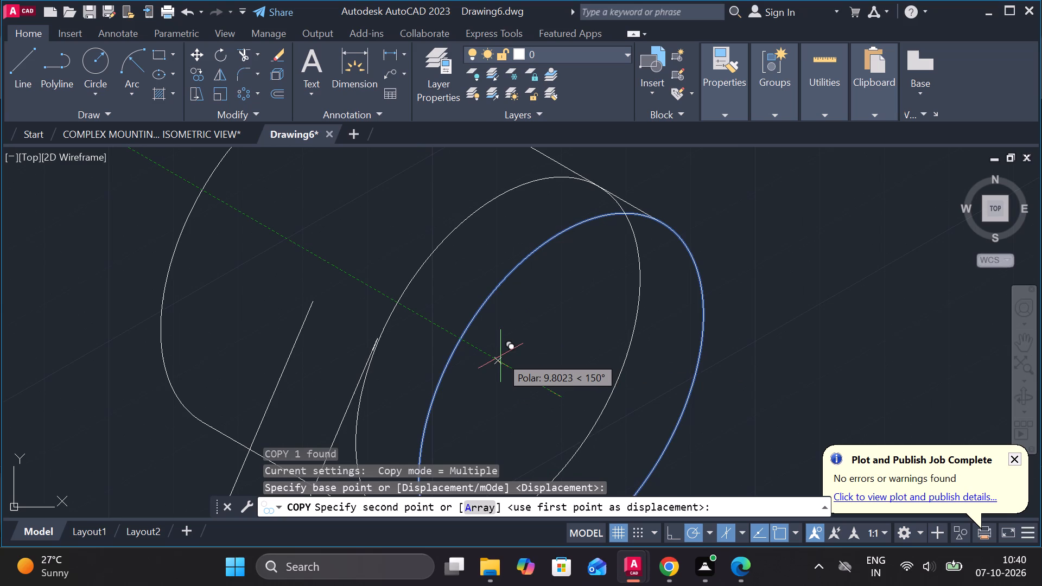
{"action": "type", "text": "10"}
{"action": "key", "text": "Return"}
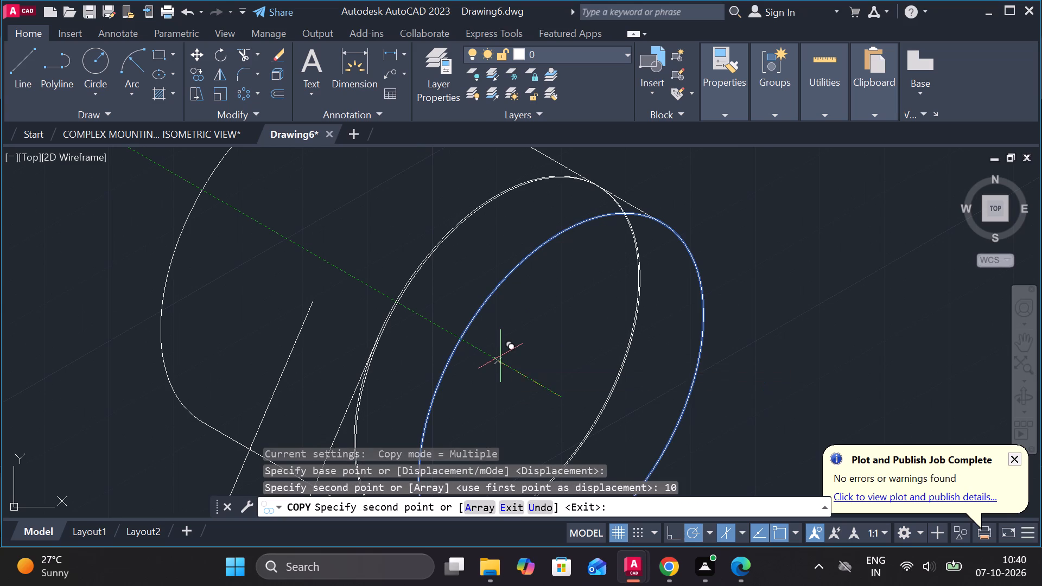
{"action": "scroll", "coordinate": [675, 337], "scroll_direction": "down", "scroll_amount": 1}
{"action": "middle_click_drag", "start_coordinate": [705, 321], "coordinate": [796, 290]}
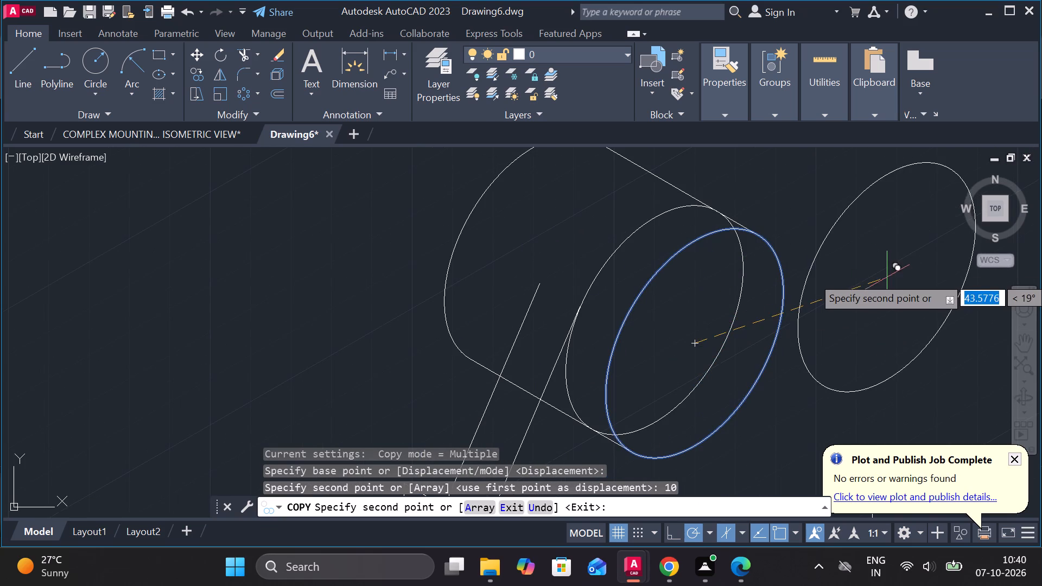
{"action": "middle_click_drag", "start_coordinate": [888, 285], "coordinate": [869, 263]}
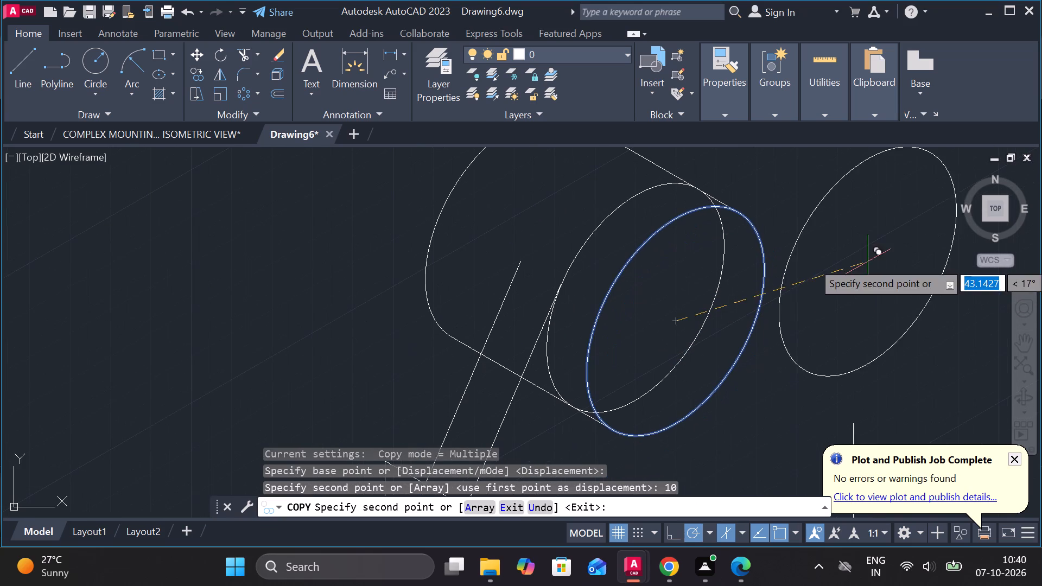
{"action": "key", "text": "Escape"}
{"action": "scroll", "coordinate": [544, 306], "scroll_direction": "up", "scroll_amount": 3}
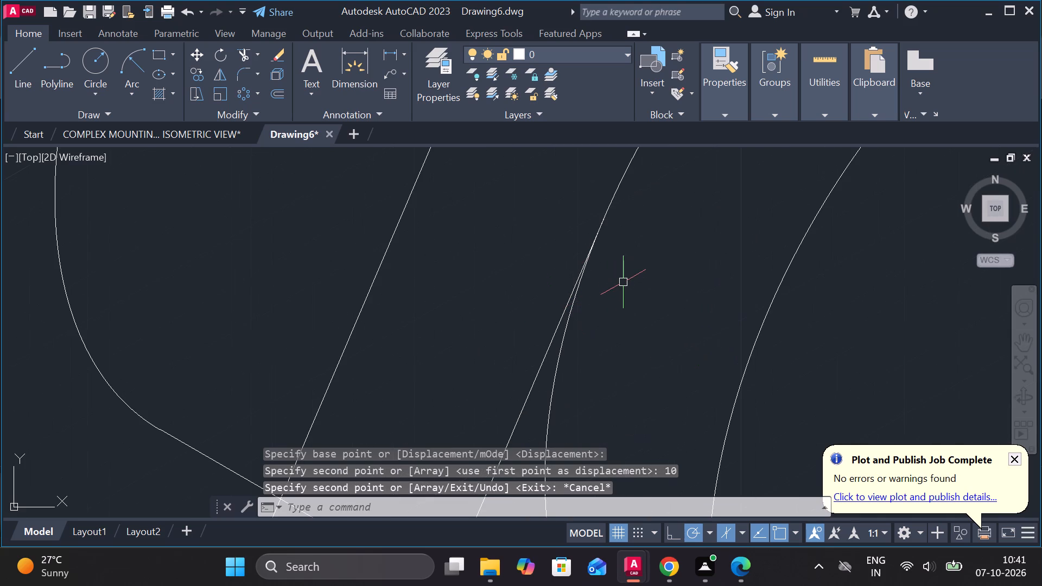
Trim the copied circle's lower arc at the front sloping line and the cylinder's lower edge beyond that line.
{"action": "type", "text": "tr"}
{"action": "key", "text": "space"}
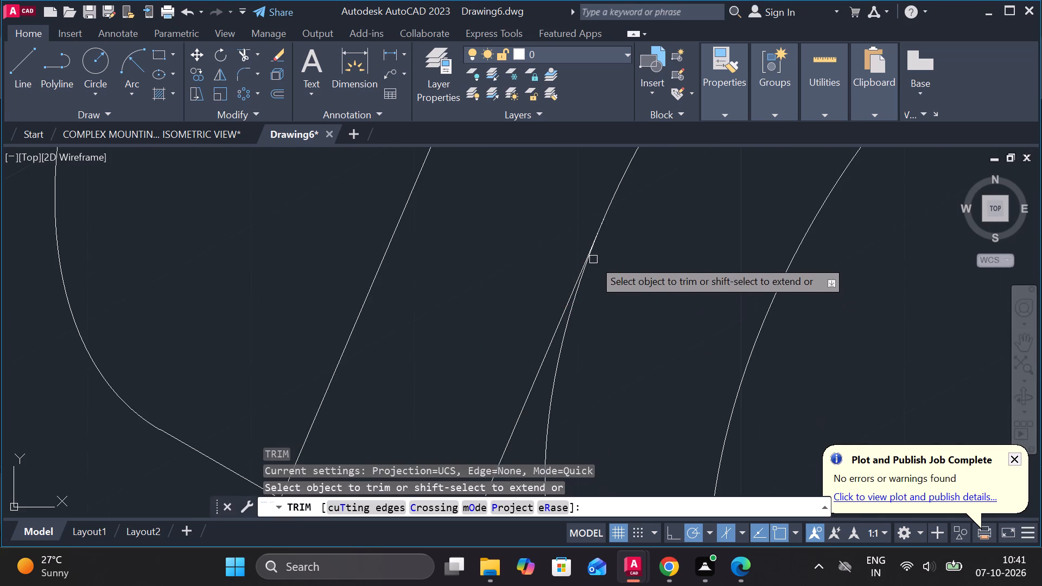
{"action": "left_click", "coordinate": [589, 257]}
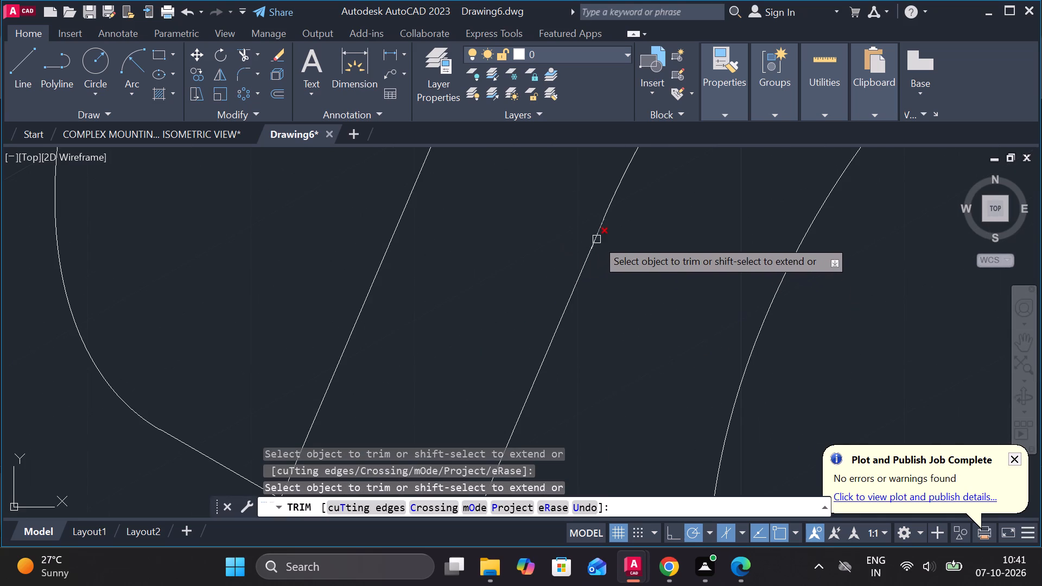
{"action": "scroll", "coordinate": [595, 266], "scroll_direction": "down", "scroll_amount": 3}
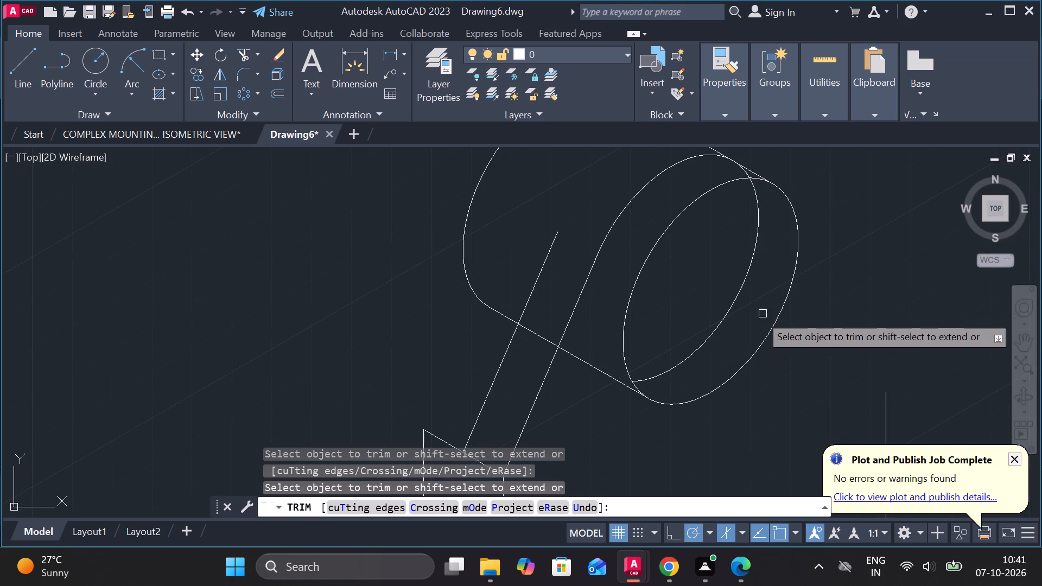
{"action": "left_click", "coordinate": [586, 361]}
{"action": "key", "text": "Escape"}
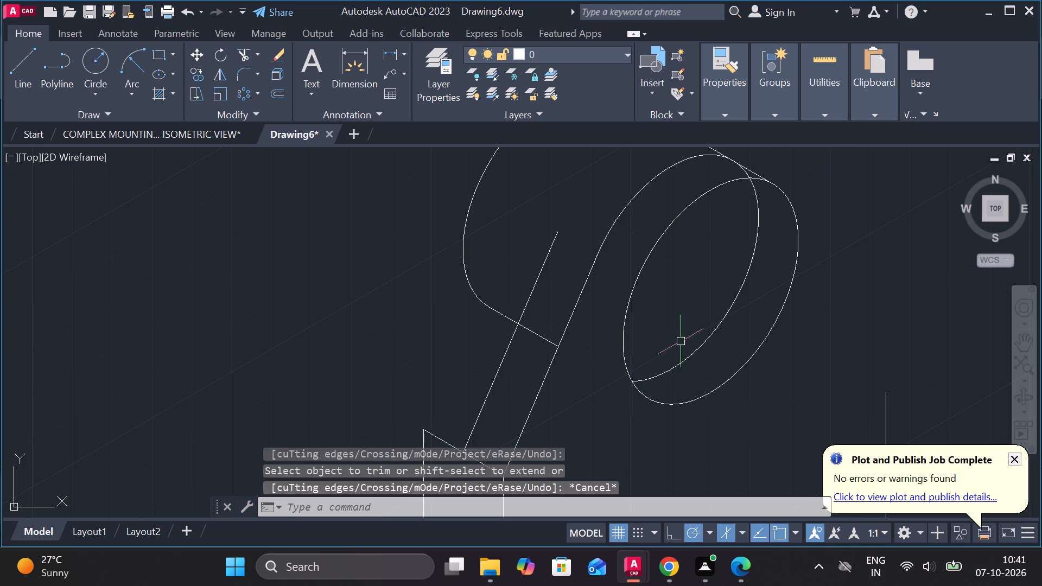
Erase the partly trimmed copied circle behind the cylinder's front circle.
{"action": "left_click", "coordinate": [742, 277]}
{"action": "type", "text": "e"}
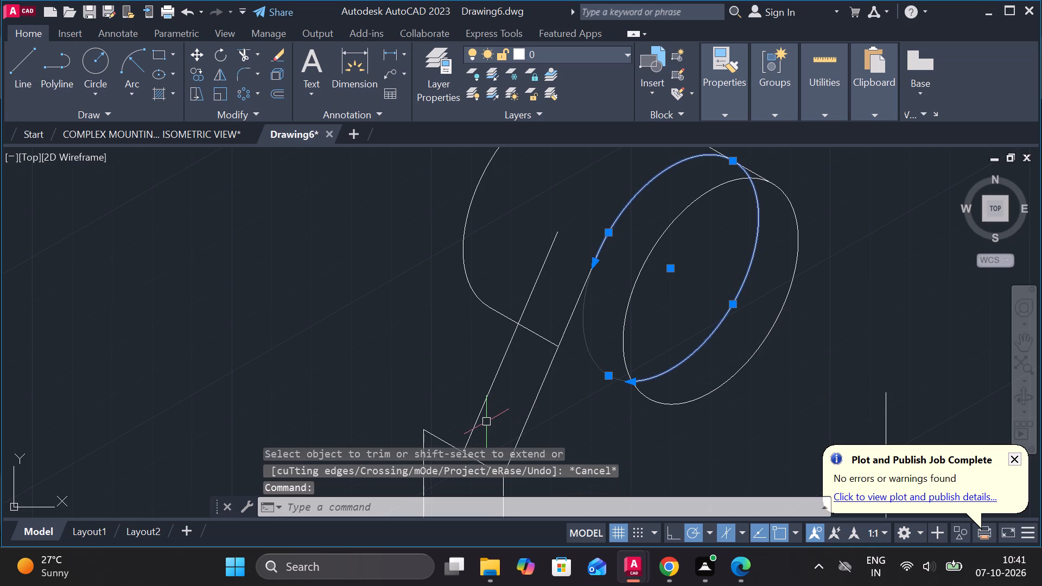
{"action": "key", "text": "space"}
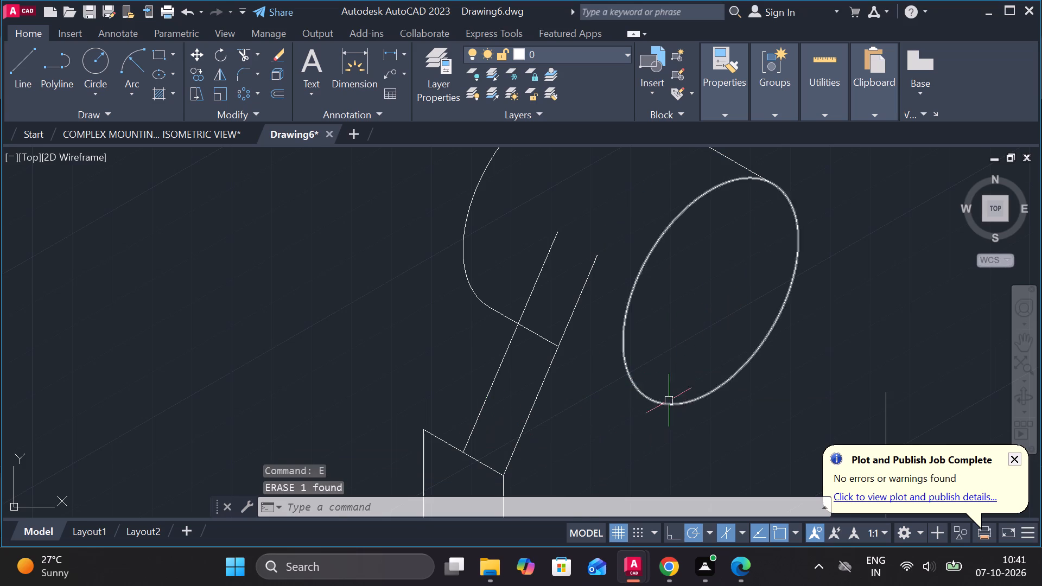
Copy the front 44 circle 10 along 150° from its centre.
{"action": "left_click", "coordinate": [668, 400]}
{"action": "left_click", "coordinate": [672, 427]}
{"action": "left_click", "coordinate": [667, 407]}
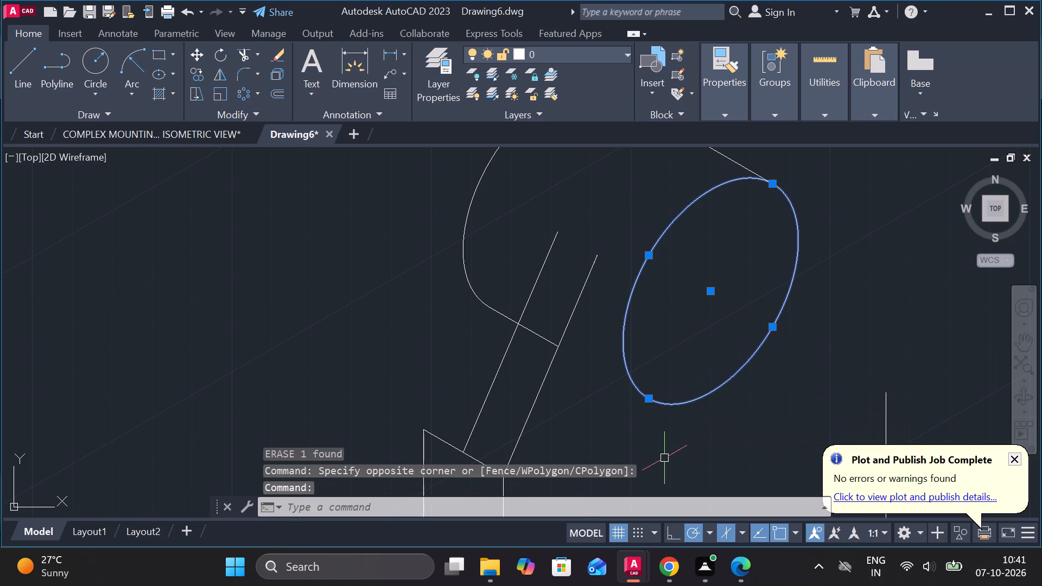
{"action": "type", "text": "co"}
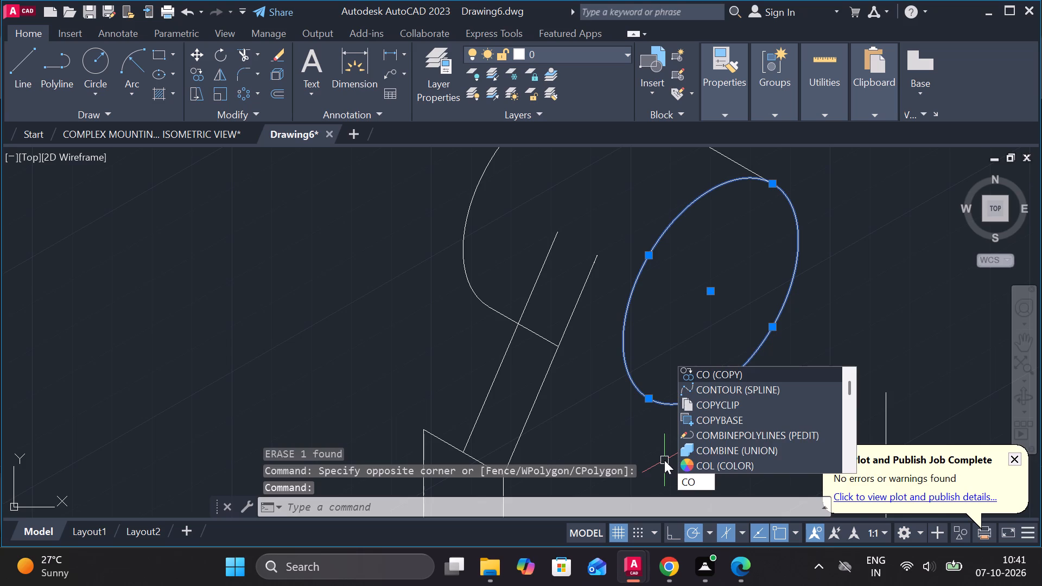
{"action": "key", "text": "Return"}
{"action": "left_click", "coordinate": [712, 290]}
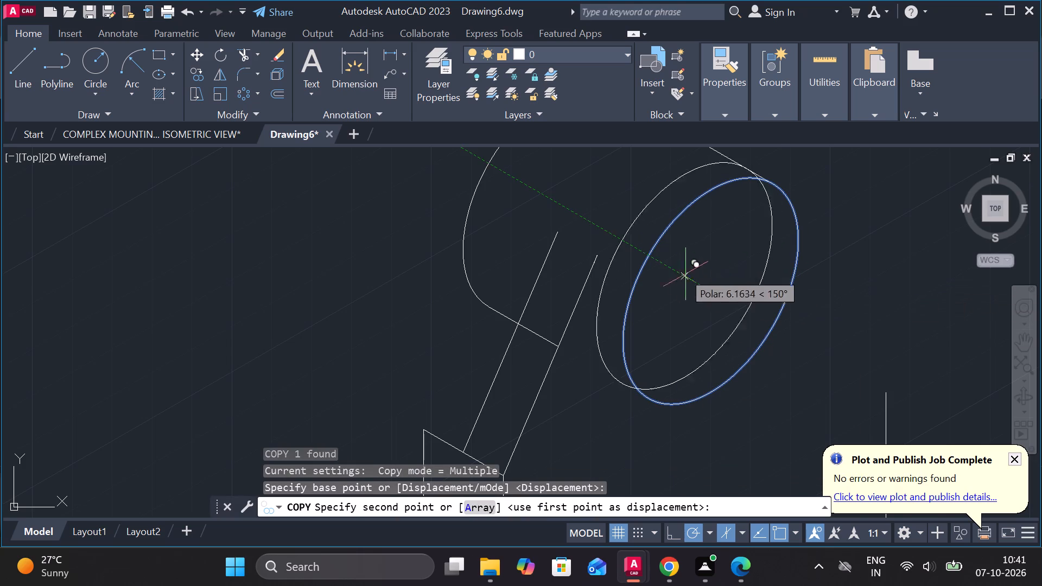
{"action": "type", "text": "10"}
{"action": "key", "text": "Return"}
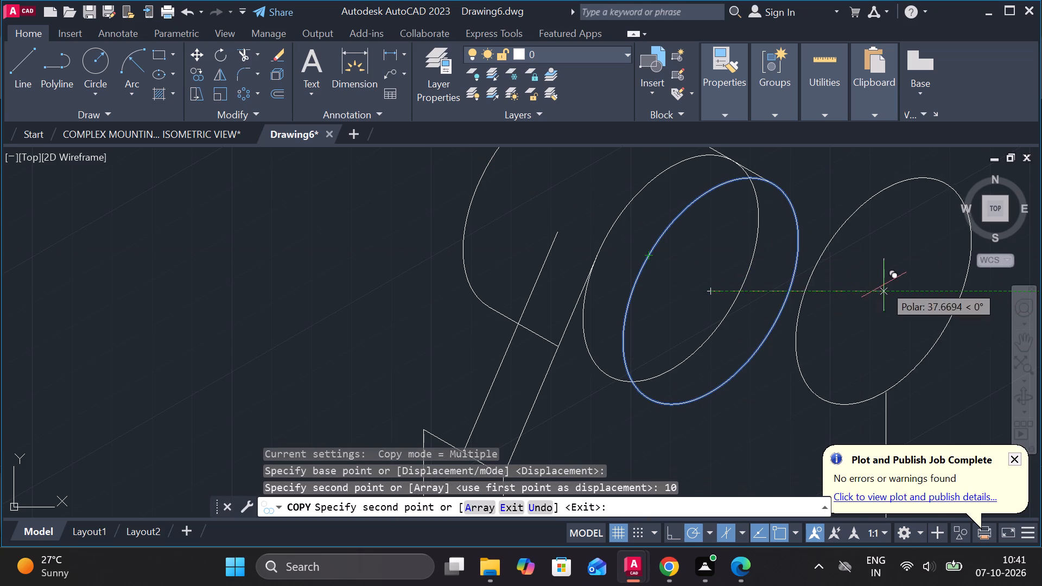
{"action": "key", "text": "Escape"}
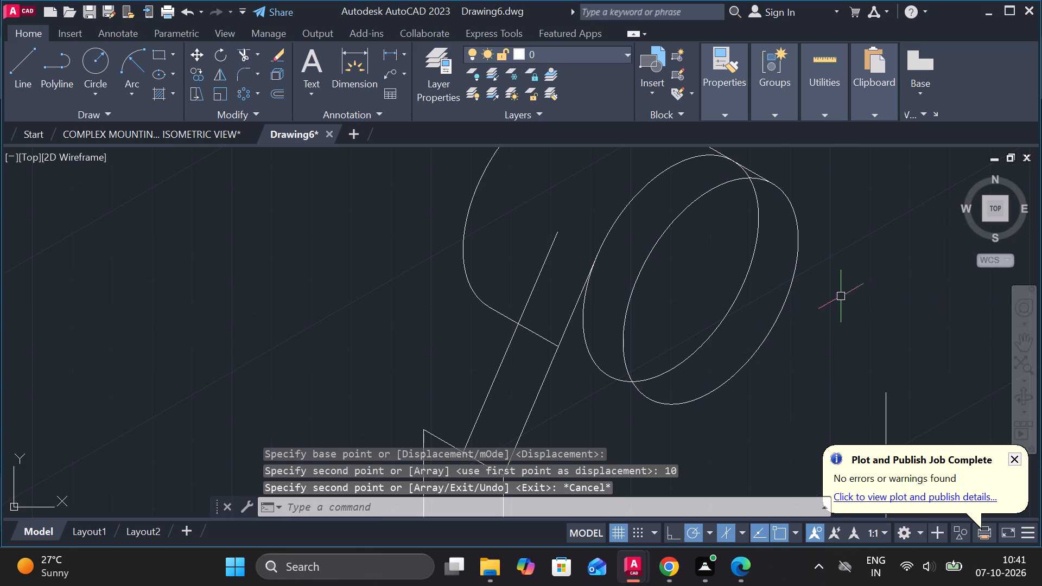
Extend the cylinder's shortened lower edge line past the copied circle to the front circle.
{"action": "left_click", "coordinate": [538, 337]}
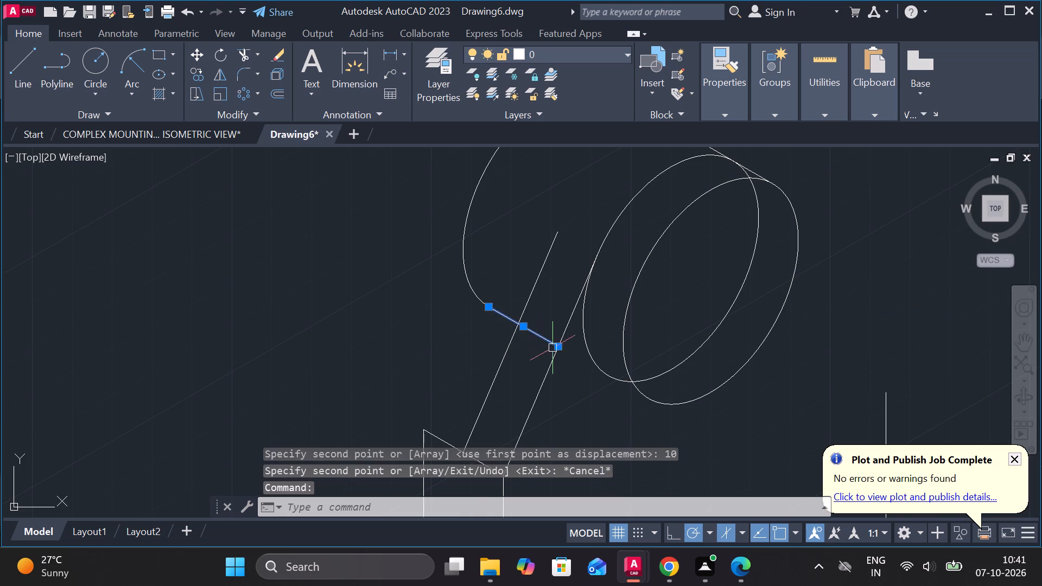
{"action": "type", "text": "ex"}
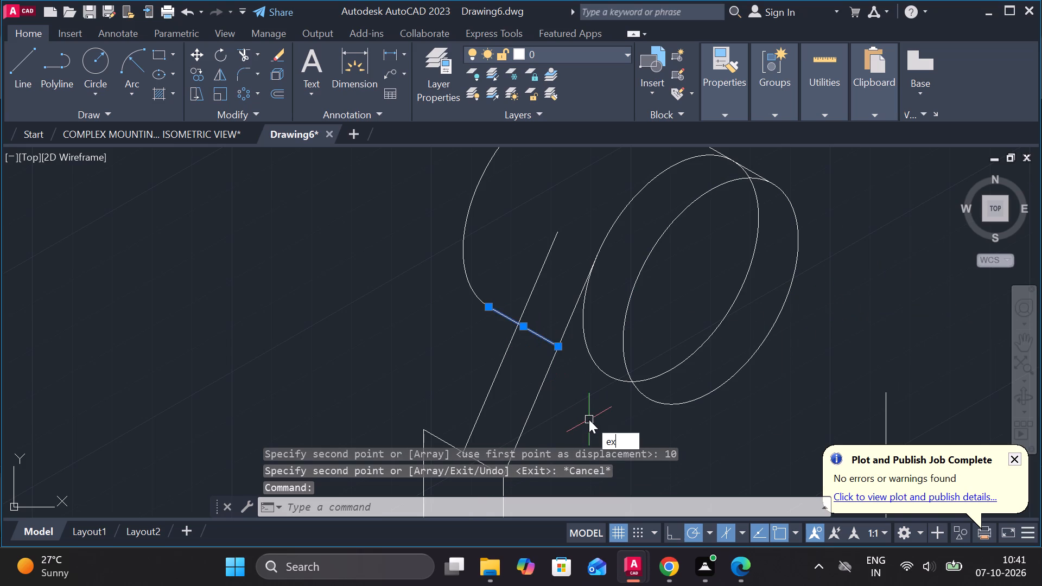
{"action": "key", "text": "Return"}
{"action": "left_click", "coordinate": [544, 340]}
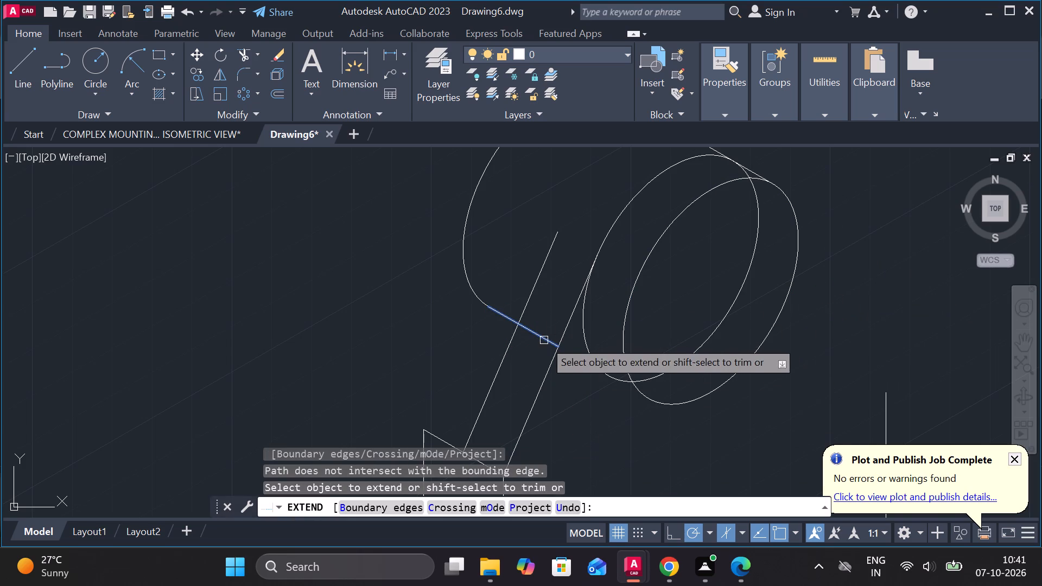
{"action": "key", "text": "Escape"}
{"action": "type", "text": "ex"}
{"action": "key", "text": "space"}
{"action": "key", "text": "space"}
{"action": "left_click", "coordinate": [547, 344]}
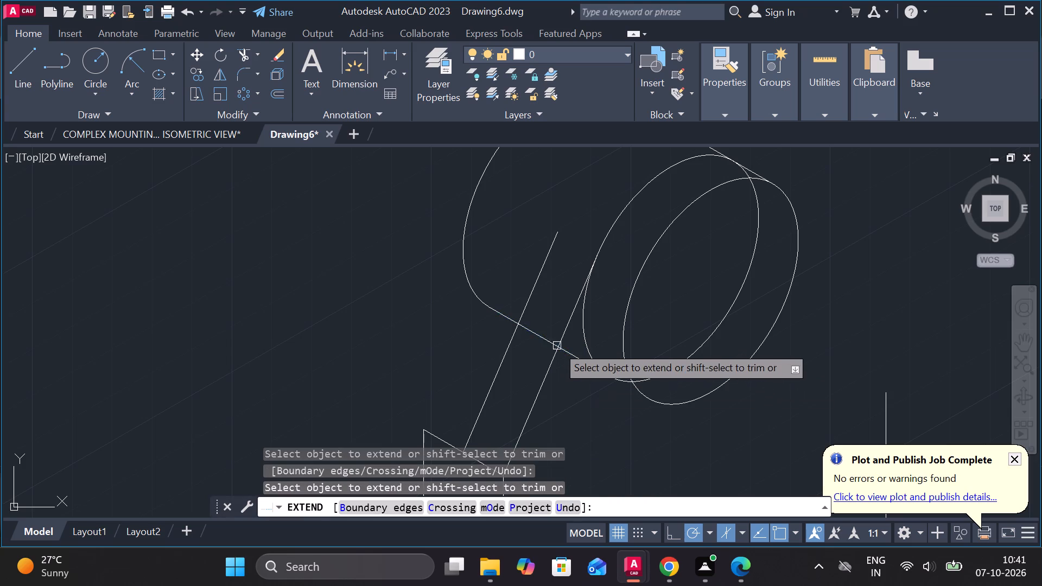
{"action": "left_click", "coordinate": [582, 357]}
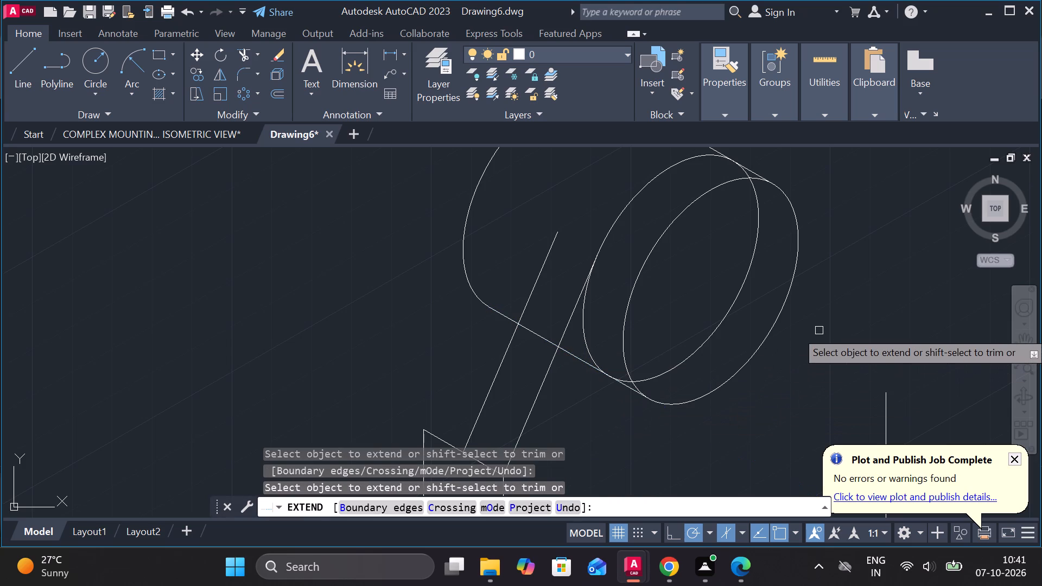
{"action": "key", "text": "Escape"}
Trim the copied circle's hidden arcs inside the front circle and near the upper and lower edge lines, leaving its outer arc.
{"action": "type", "text": "tr"}
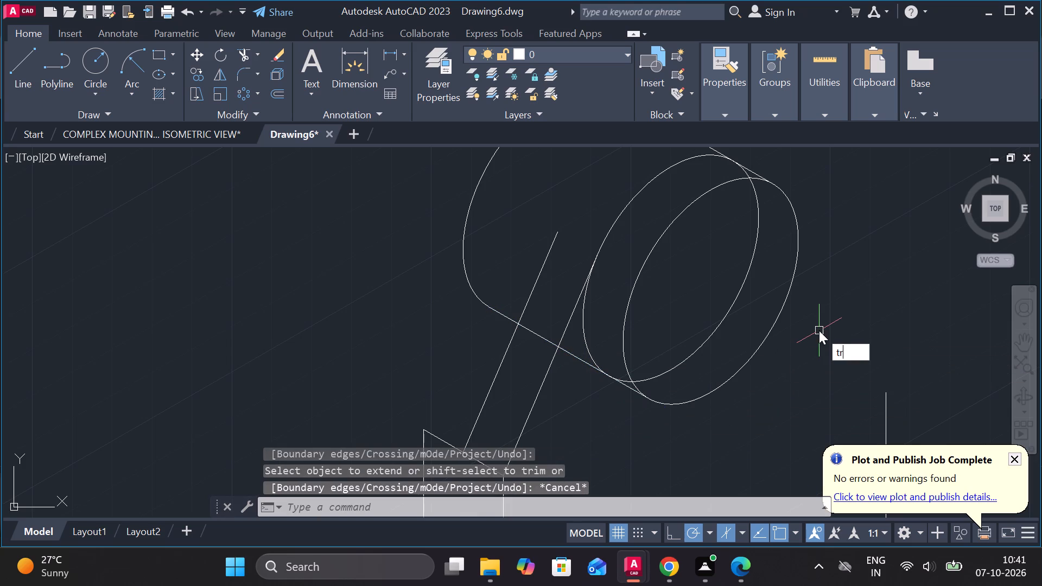
{"action": "key", "text": "Return"}
{"action": "scroll", "coordinate": [637, 371], "scroll_direction": "up", "scroll_amount": 2}
{"action": "left_click", "coordinate": [601, 399]}
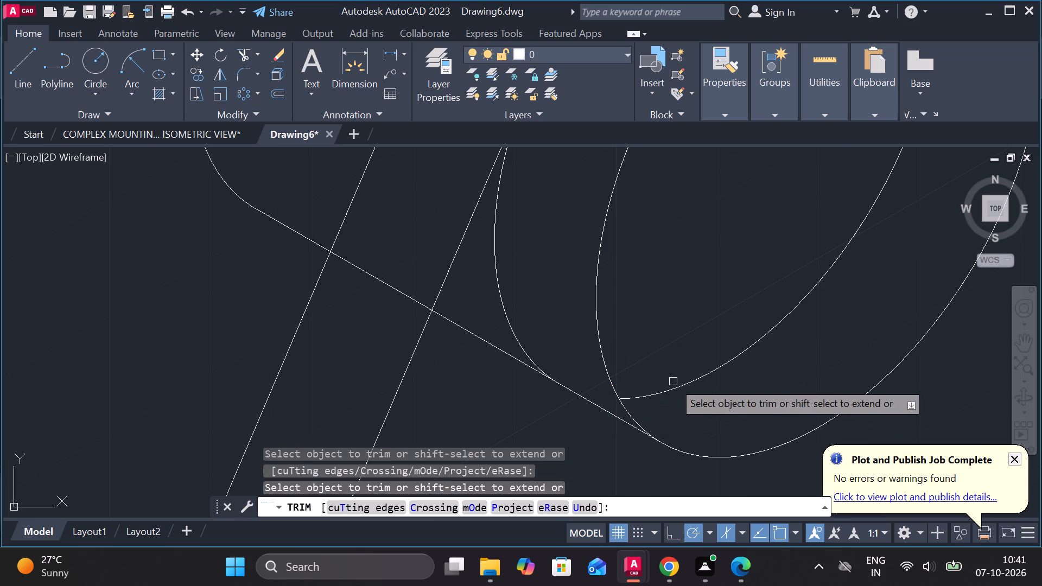
{"action": "left_click", "coordinate": [679, 391]}
{"action": "scroll", "coordinate": [684, 386], "scroll_direction": "down", "scroll_amount": 3}
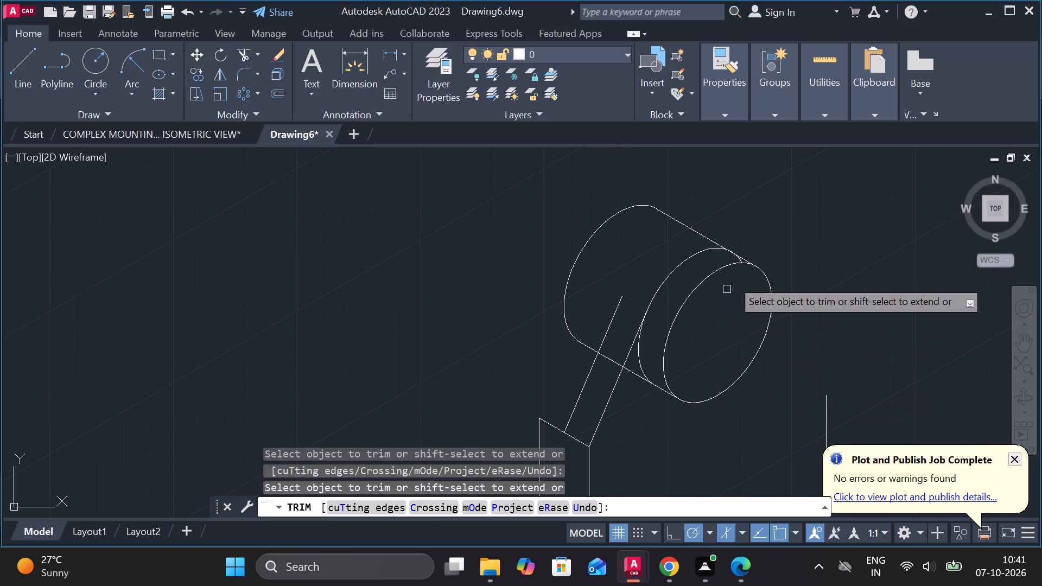
{"action": "scroll", "coordinate": [742, 253], "scroll_direction": "up", "scroll_amount": 1}
{"action": "scroll", "coordinate": [799, 255], "scroll_direction": "up", "scroll_amount": 2}
{"action": "left_click", "coordinate": [636, 281]}
{"action": "scroll", "coordinate": [638, 281], "scroll_direction": "down", "scroll_amount": 4}
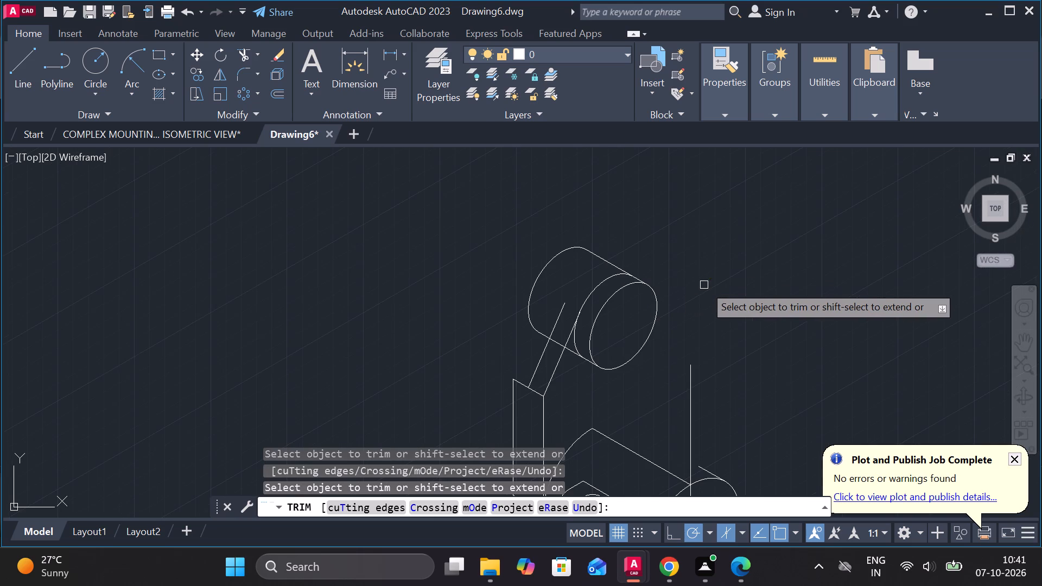
Trim the cylinder's lower edge line from the rear sloping line to the copied circle.
{"action": "left_click", "coordinate": [555, 344]}
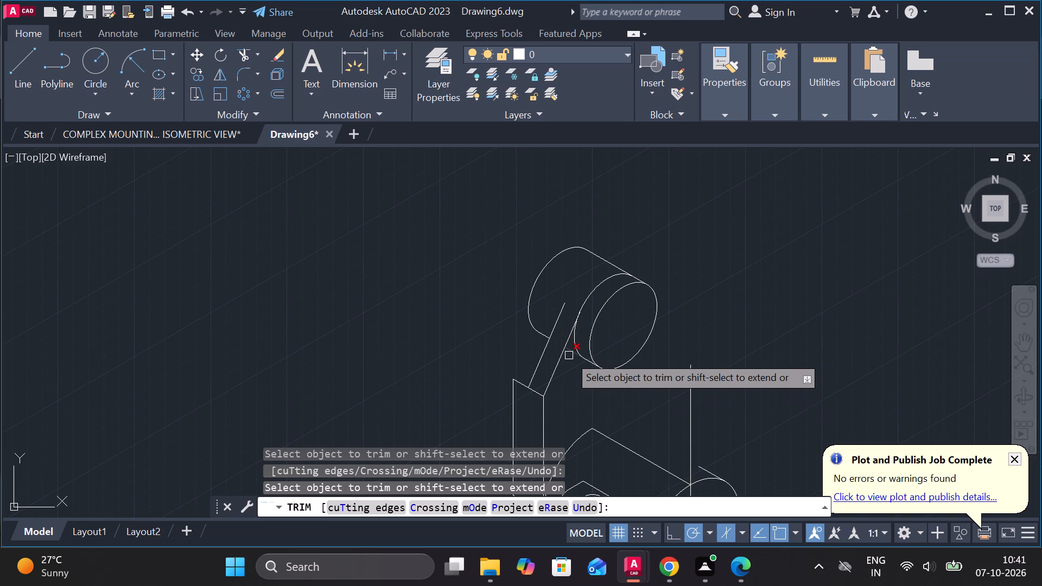
{"action": "left_click", "coordinate": [569, 355]}
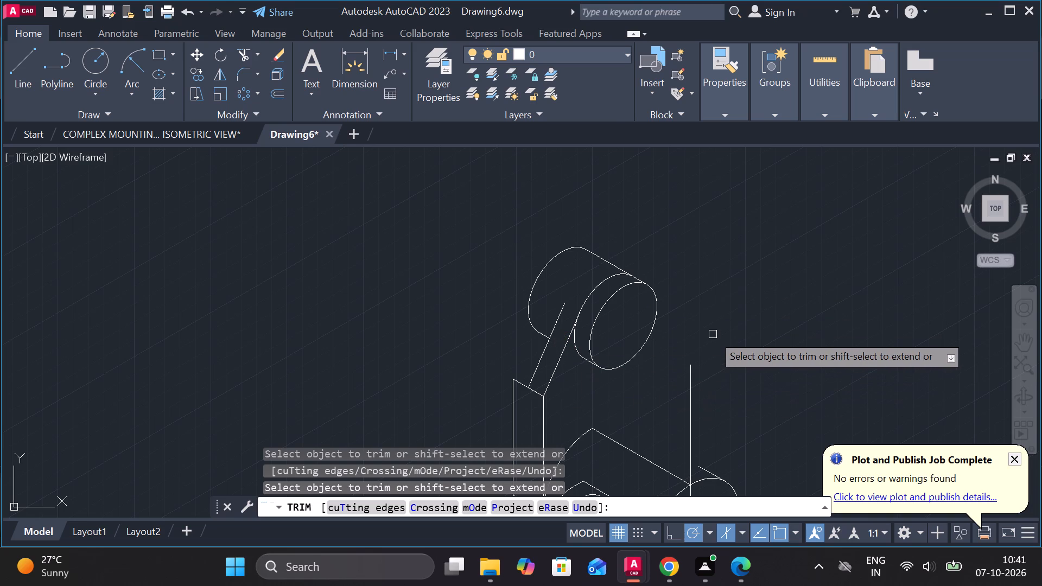
{"action": "scroll", "coordinate": [713, 334], "scroll_direction": "down", "scroll_amount": 1}
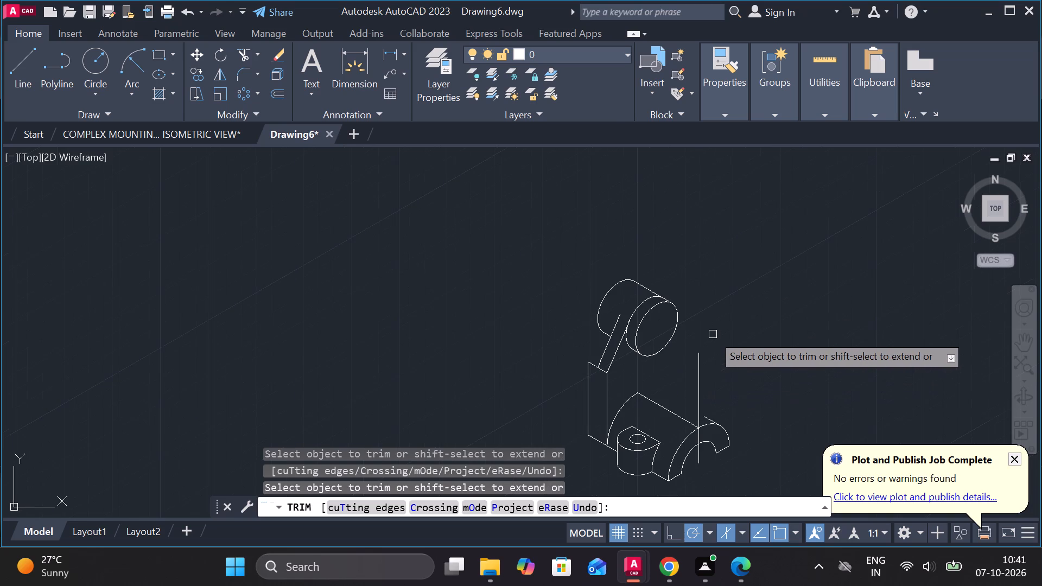
{"action": "middle_click_drag", "start_coordinate": [713, 334], "coordinate": [739, 259]}
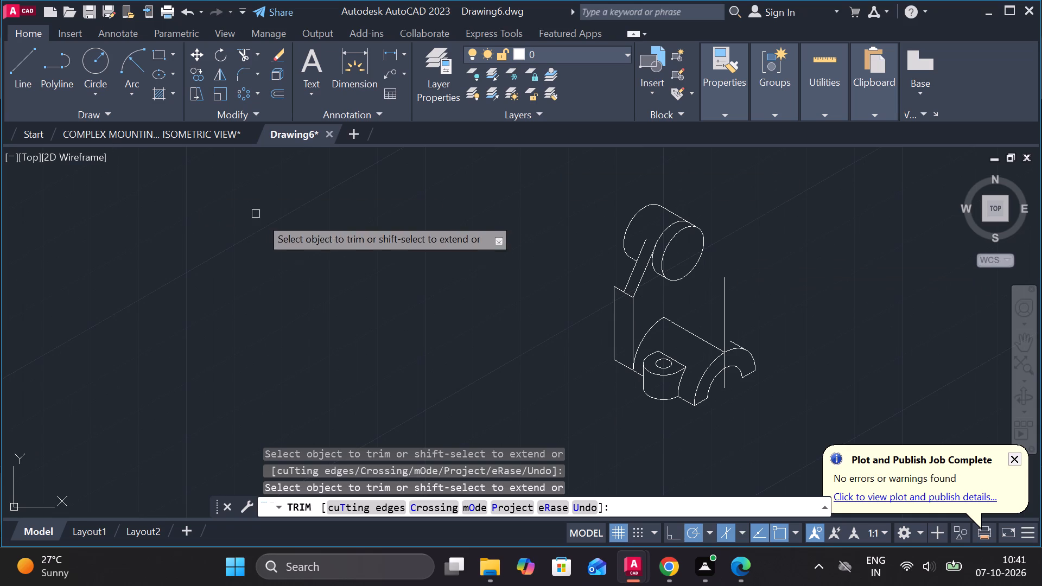
{"action": "key", "text": "Escape"}
Draw a 22 diameter isocircle centred on the cylinder's front circle.
{"action": "type", "text": "el"}
{"action": "key", "text": "Return"}
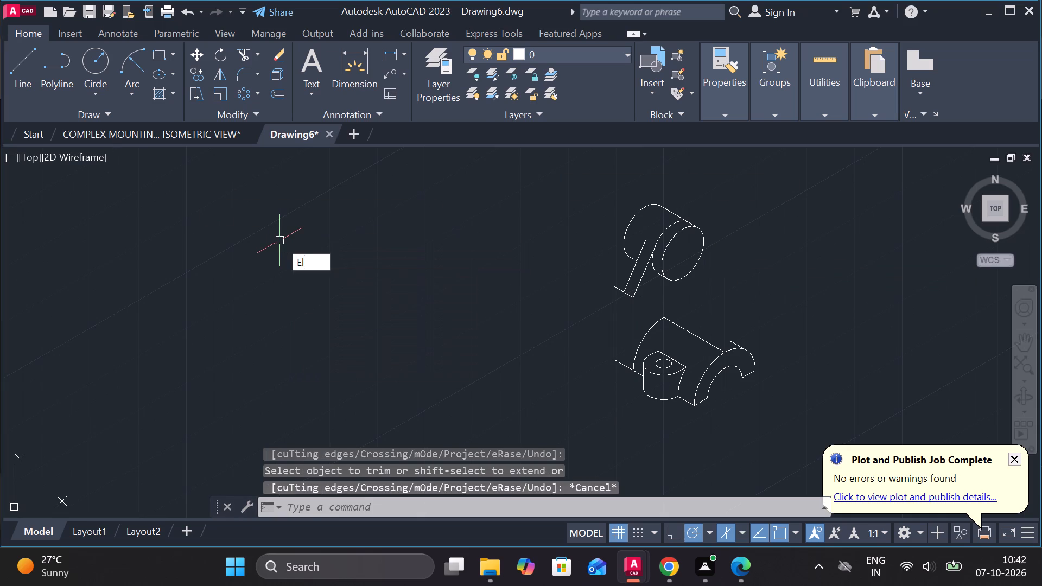
{"action": "key", "text": "i"}
{"action": "key", "text": "Return"}
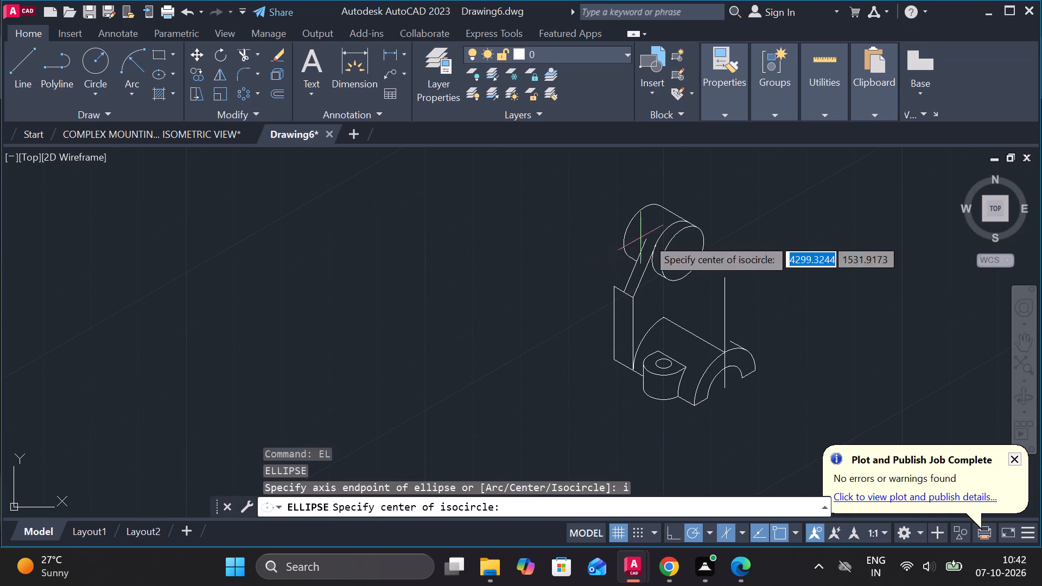
{"action": "left_click", "coordinate": [685, 252]}
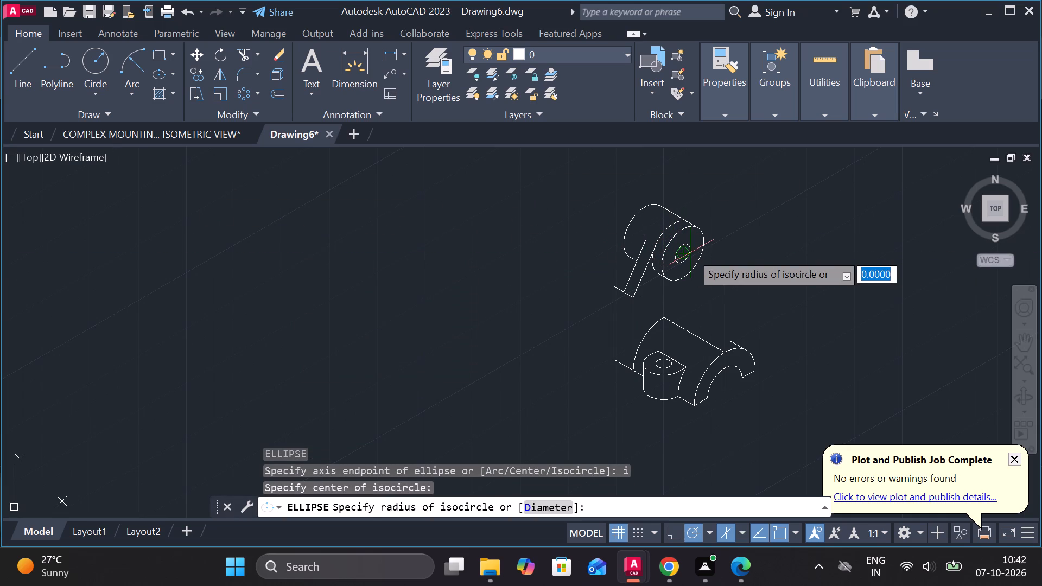
{"action": "scroll", "coordinate": [691, 252], "scroll_direction": "up", "scroll_amount": 1}
{"action": "key", "text": "d"}
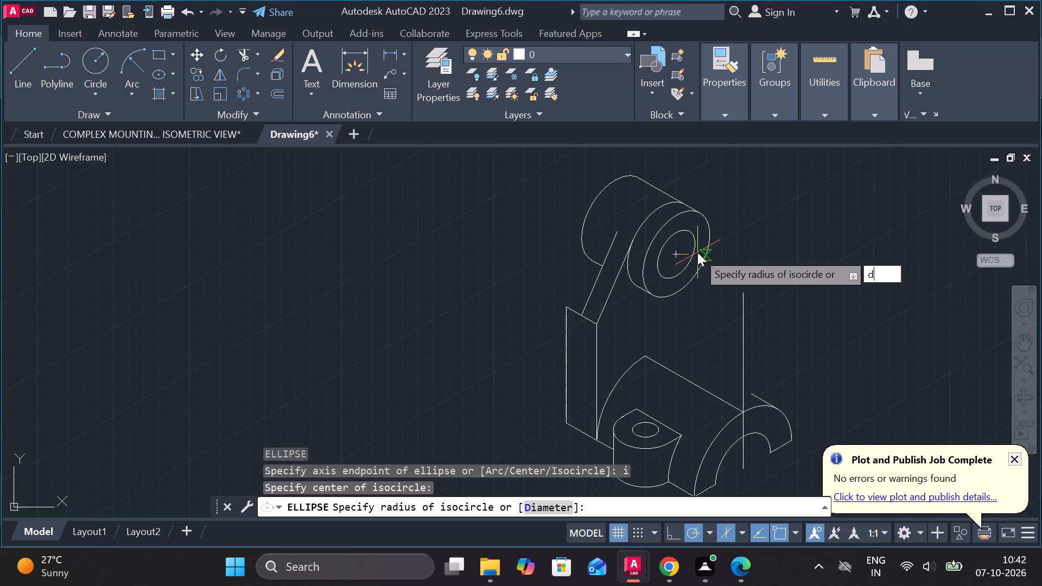
{"action": "key", "text": "Return"}
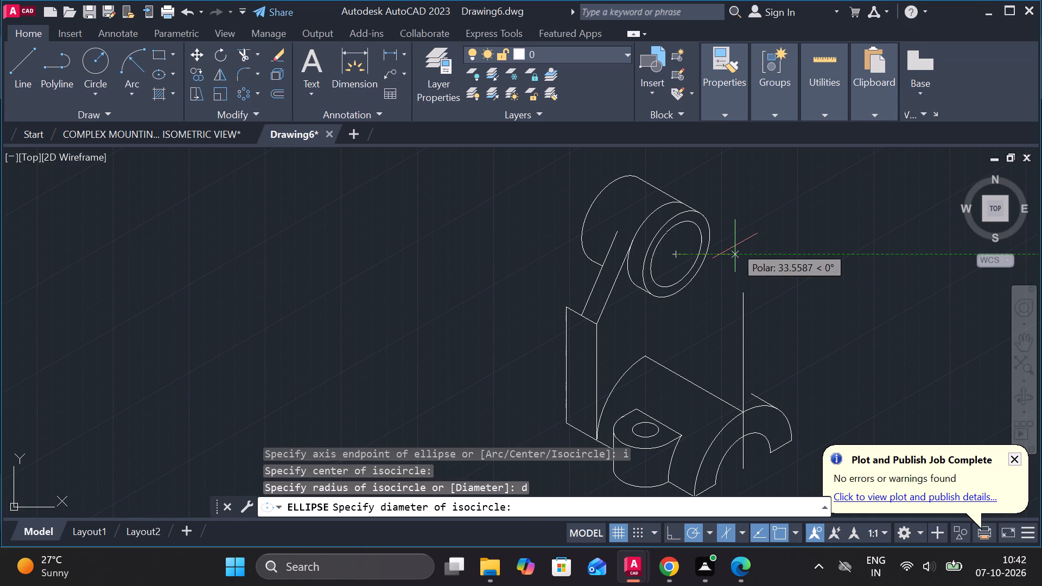
{"action": "type", "text": "22"}
{"action": "key", "text": "Return"}
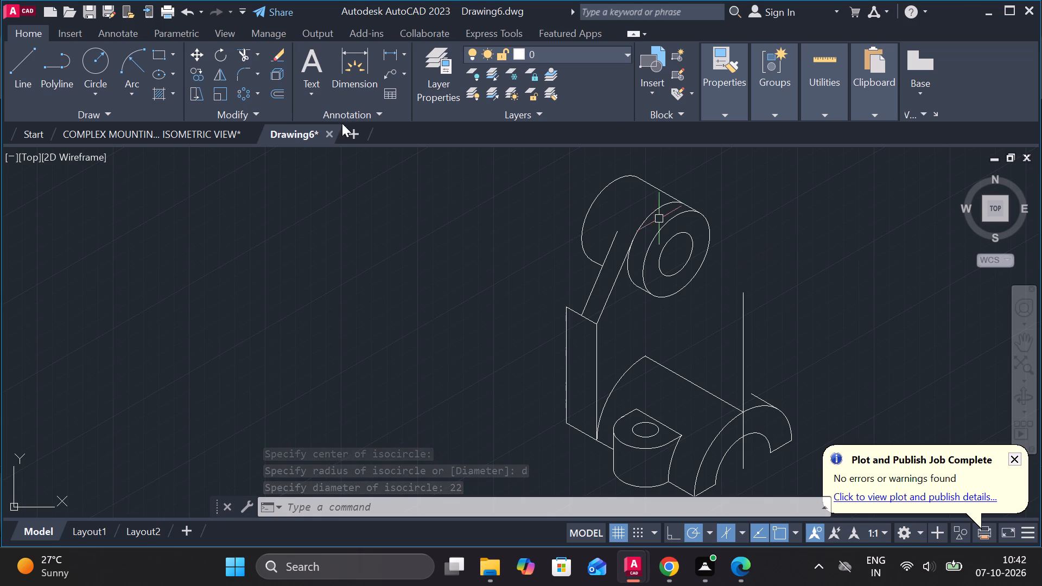
Draw a short receding line from the support's rear top corner, passing across the rear sloping line.
{"action": "left_click", "coordinate": [18, 77]}
{"action": "scroll", "coordinate": [658, 337], "scroll_direction": "up", "scroll_amount": 3}
{"action": "middle_click_drag", "start_coordinate": [652, 329], "coordinate": [734, 416]}
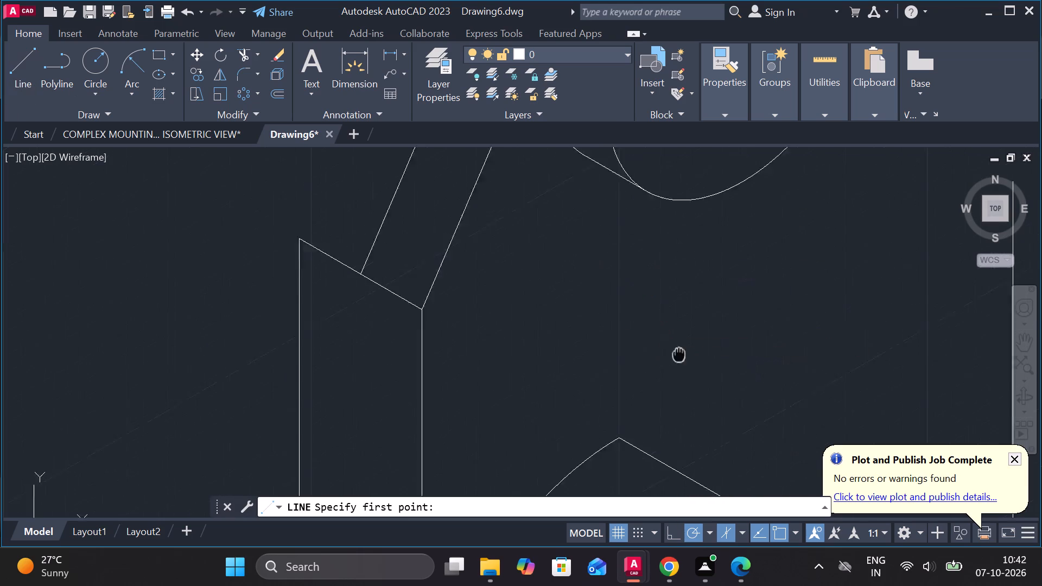
{"action": "middle_click_drag", "start_coordinate": [734, 416], "coordinate": [904, 585]}
{"action": "scroll", "coordinate": [737, 438], "scroll_direction": "down", "scroll_amount": 1}
{"action": "middle_click_drag", "start_coordinate": [739, 433], "coordinate": [702, 378]}
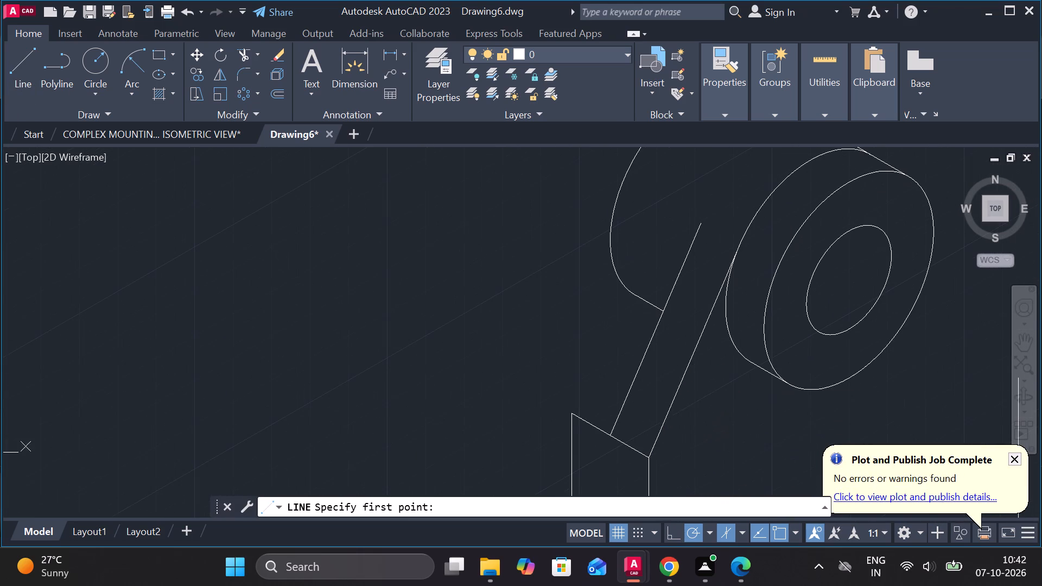
{"action": "left_click", "coordinate": [568, 412]}
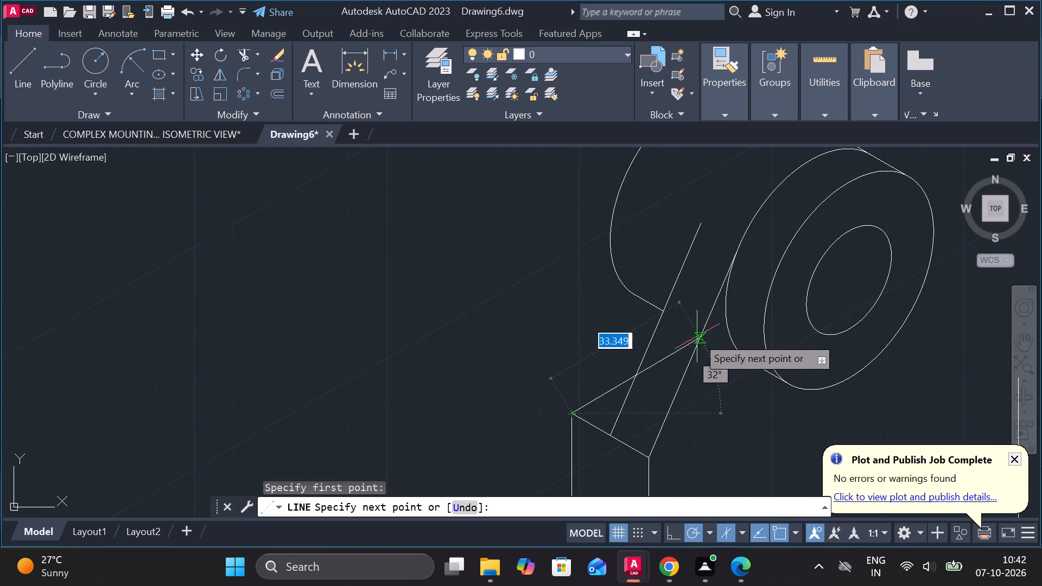
{"action": "left_click", "coordinate": [655, 366]}
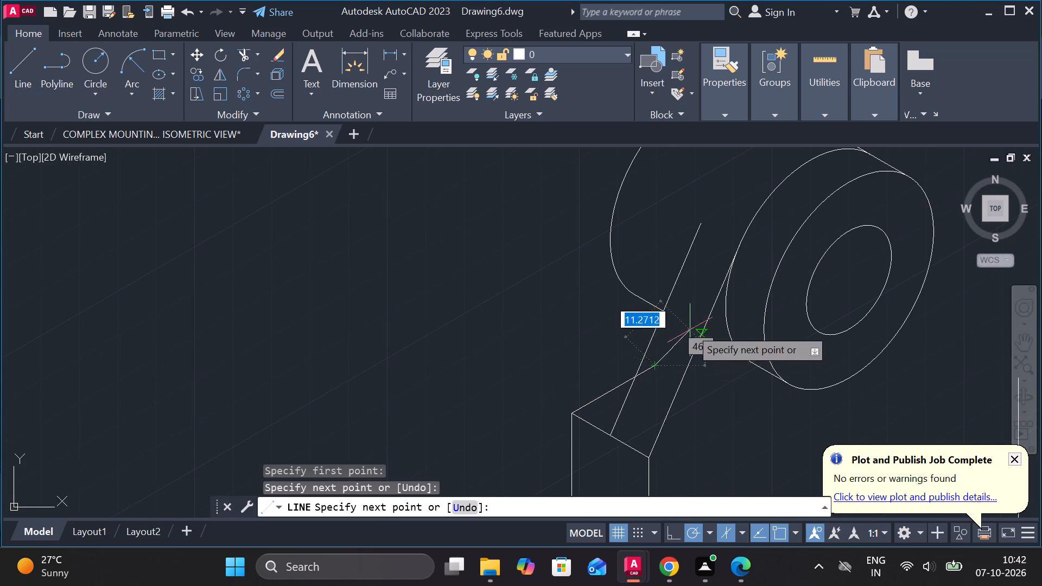
{"action": "key", "text": "Escape"}
Trim the short receding line at the support's rear top corner where it passes beyond the rear sloping line.
{"action": "type", "text": "tr"}
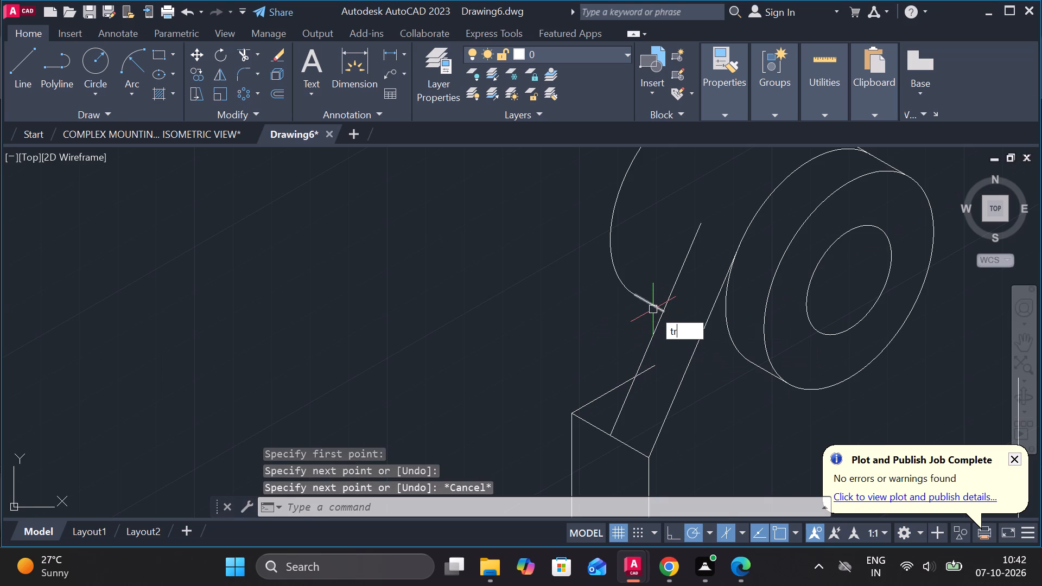
{"action": "key", "text": "space"}
{"action": "left_click", "coordinate": [645, 377]}
{"action": "scroll", "coordinate": [542, 277], "scroll_direction": "down", "scroll_amount": 2}
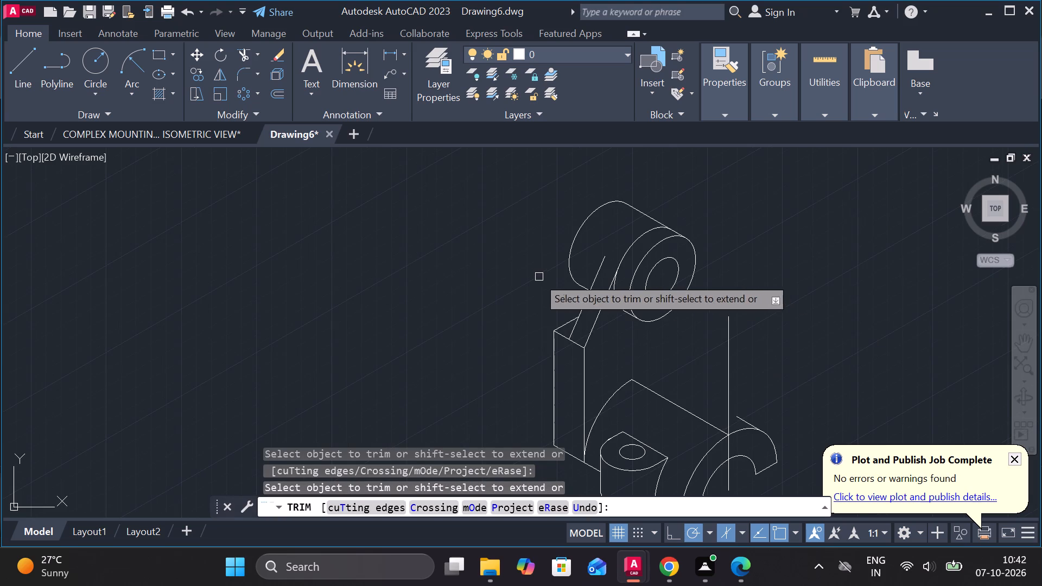
{"action": "scroll", "coordinate": [529, 284], "scroll_direction": "down", "scroll_amount": 2}
{"action": "key", "text": "grave"}
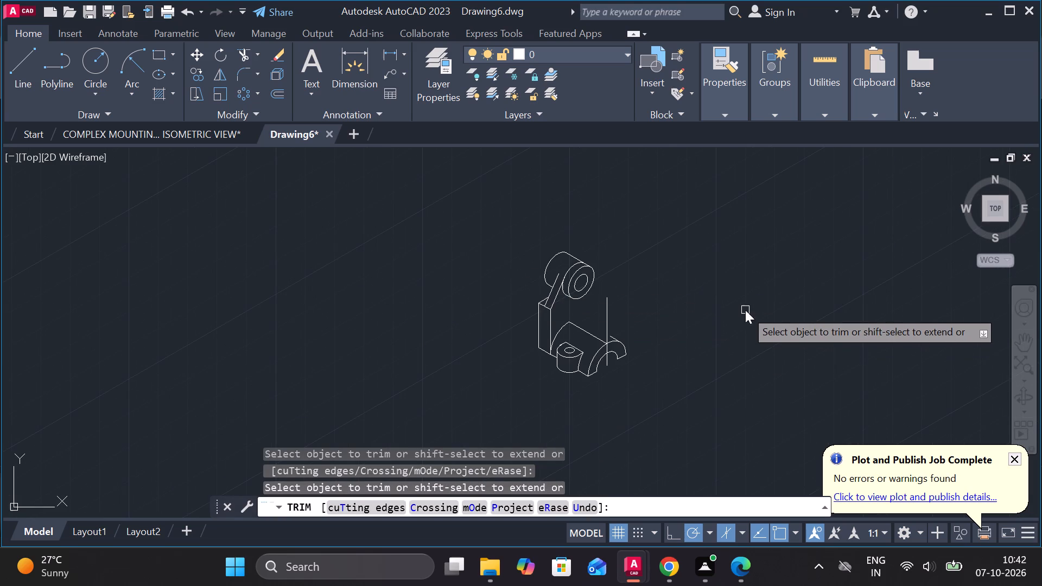
{"action": "key", "text": "Escape"}
Draw a vertical line about 45 long from the top of the half-ring's rear arc up into the cylinder's front circle.
{"action": "scroll", "coordinate": [637, 315], "scroll_direction": "up", "scroll_amount": 1}
{"action": "middle_click_drag", "start_coordinate": [639, 315], "coordinate": [917, 422]}
{"action": "middle_click_drag", "start_coordinate": [870, 405], "coordinate": [731, 187]}
{"action": "scroll", "coordinate": [727, 207], "scroll_direction": "up", "scroll_amount": 2}
{"action": "middle_click_drag", "start_coordinate": [789, 234], "coordinate": [805, 308]}
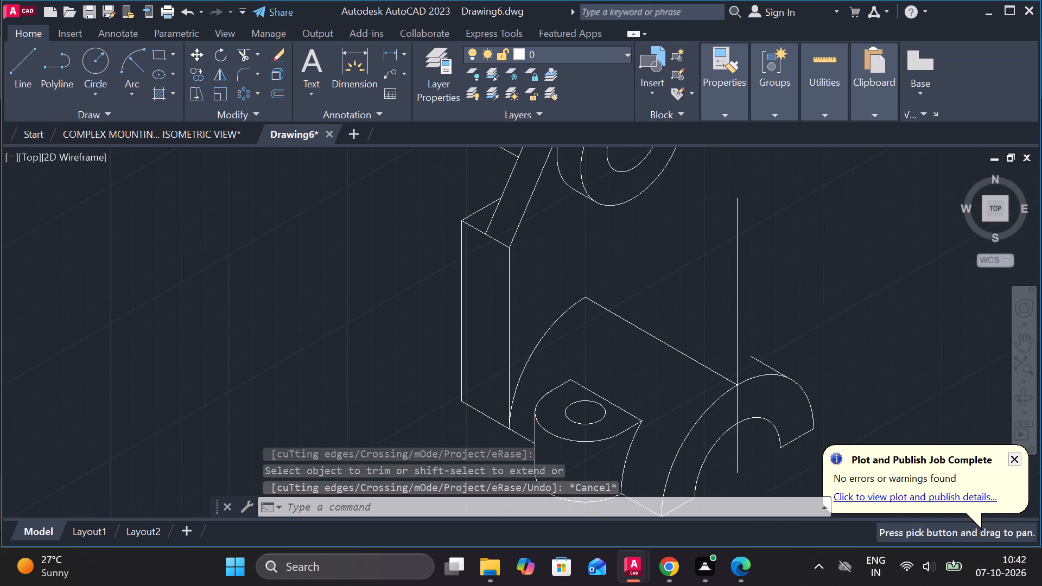
{"action": "key", "text": "Escape"}
{"action": "key", "text": "l"}
{"action": "key", "text": "Return"}
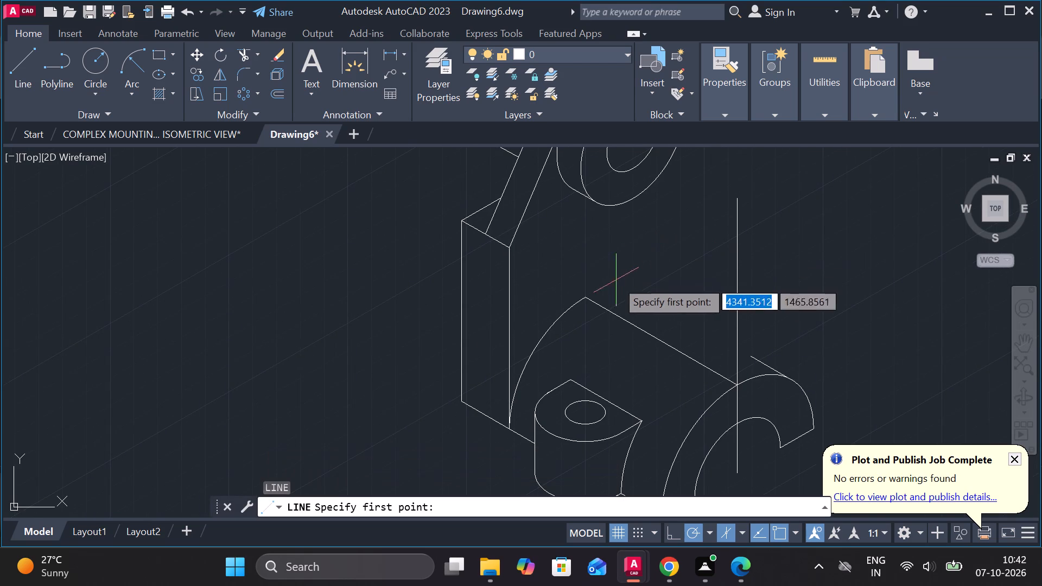
{"action": "left_click", "coordinate": [582, 295]}
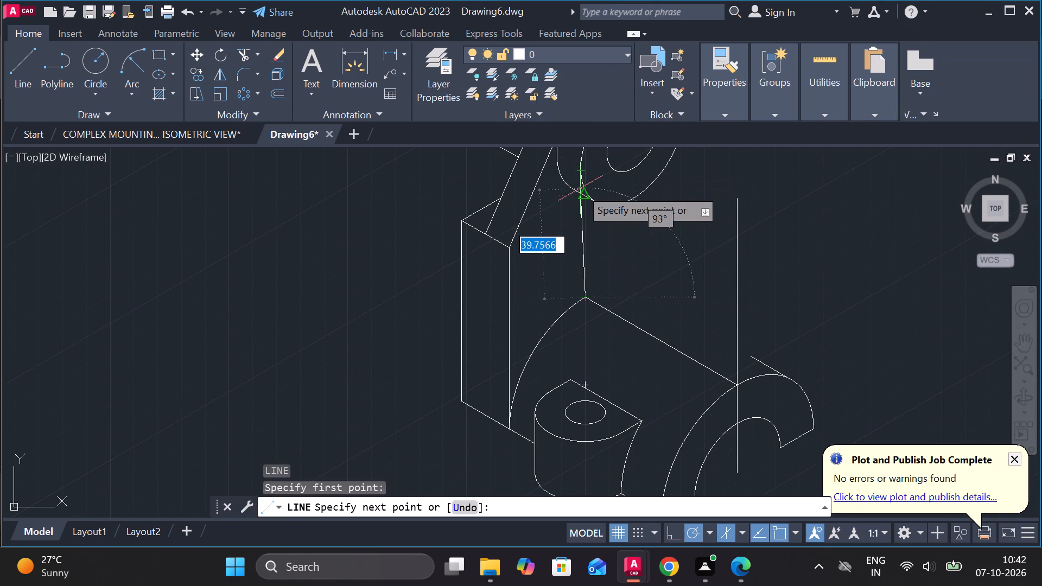
{"action": "scroll", "coordinate": [580, 188], "scroll_direction": "up", "scroll_amount": 2}
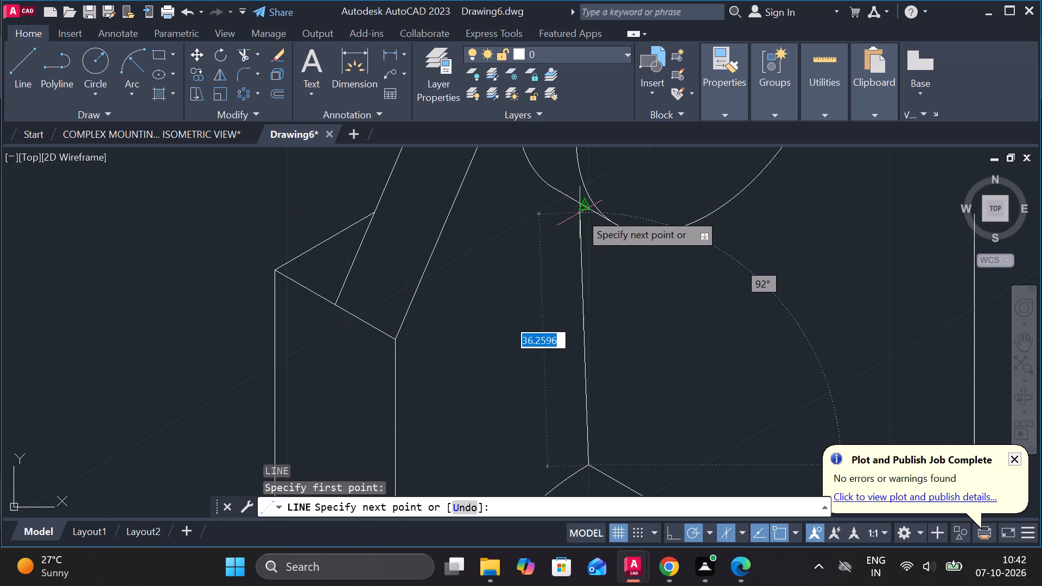
{"action": "middle_click_drag", "start_coordinate": [595, 237], "coordinate": [637, 393]}
{"action": "scroll", "coordinate": [636, 393], "scroll_direction": "up", "scroll_amount": 1}
{"action": "left_click", "coordinate": [627, 258]}
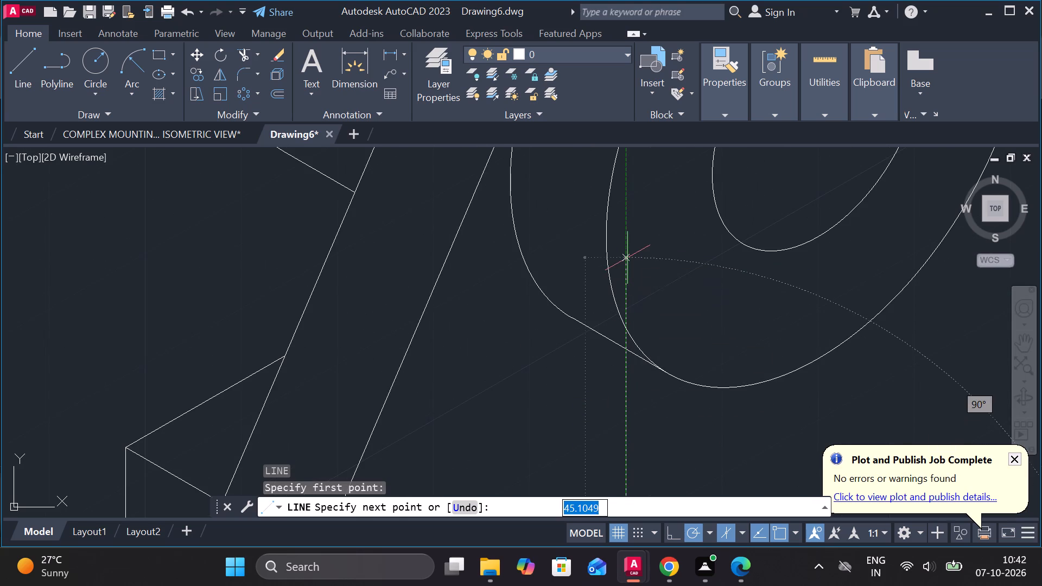
{"action": "key", "text": "Escape"}
Trim the vertical line's upper end inside the cylinder, back to the cylinder's lower edge line.
{"action": "type", "text": "tr"}
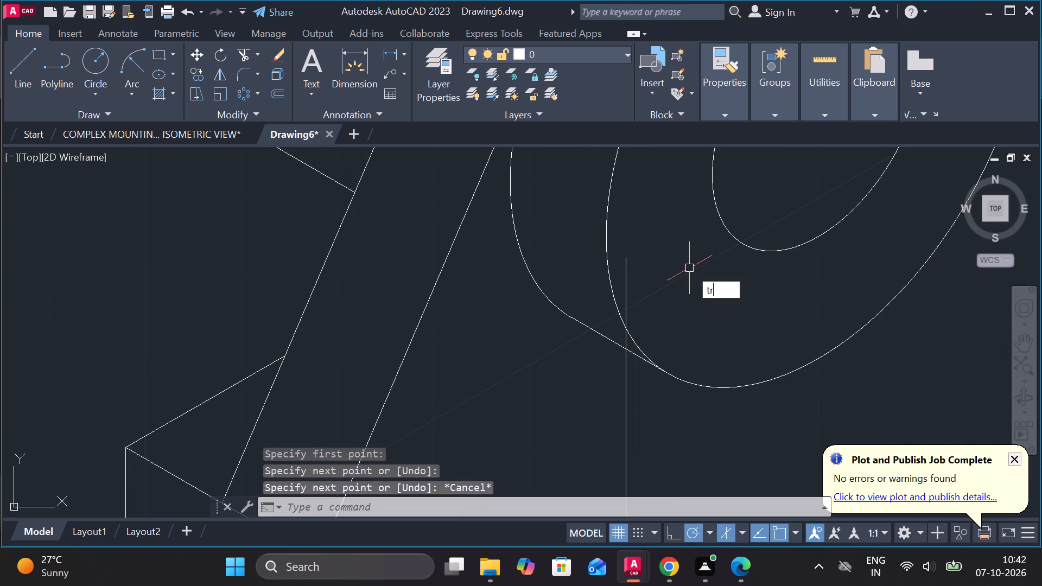
{"action": "key", "text": "Return"}
{"action": "left_click", "coordinate": [629, 266]}
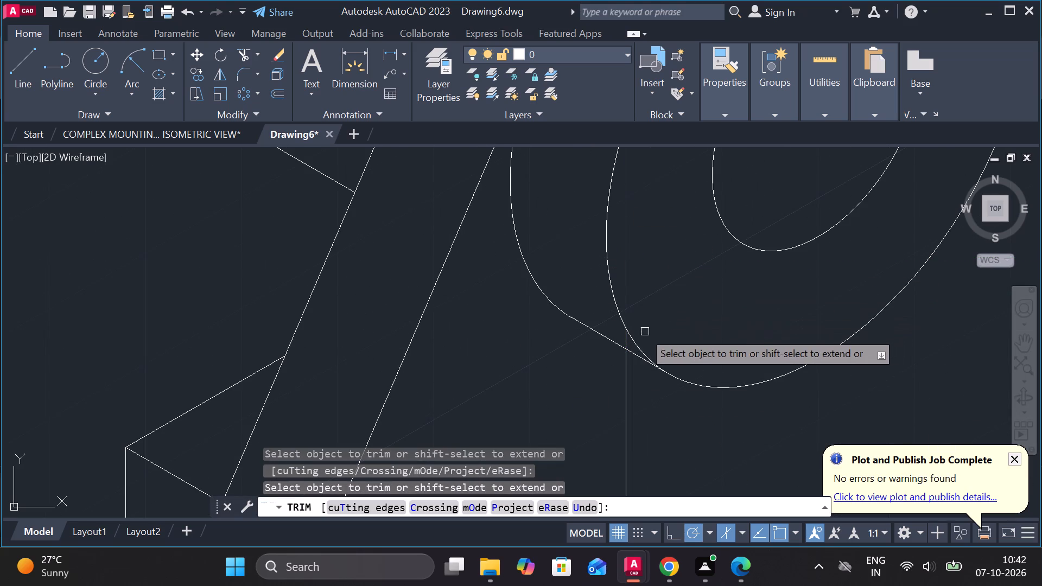
{"action": "scroll", "coordinate": [611, 335], "scroll_direction": "up", "scroll_amount": 3}
{"action": "left_click", "coordinate": [674, 345]}
{"action": "scroll", "coordinate": [671, 344], "scroll_direction": "down", "scroll_amount": 4}
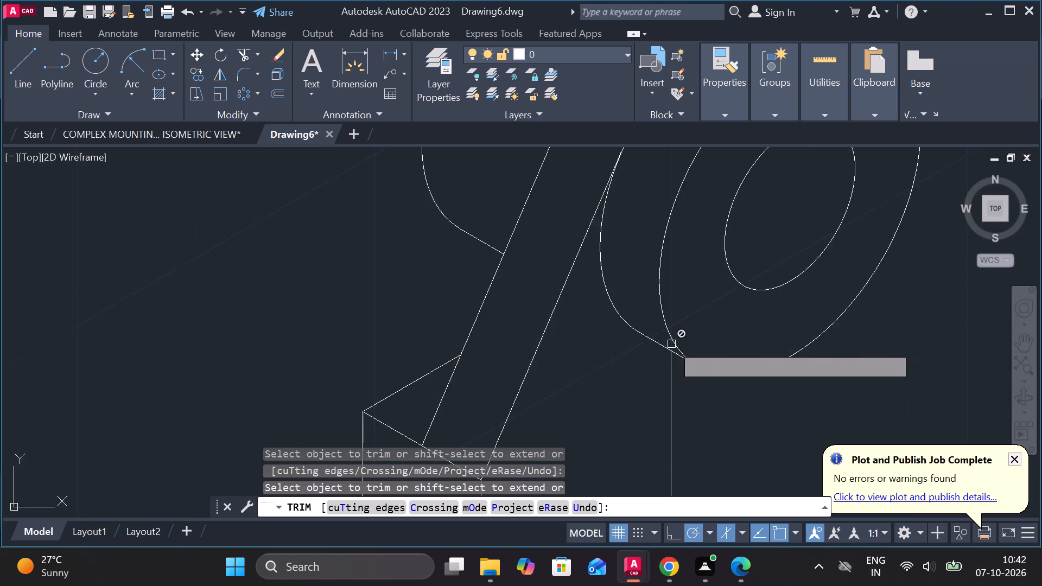
{"action": "scroll", "coordinate": [671, 344], "scroll_direction": "down", "scroll_amount": 3}
{"action": "middle_click_drag", "start_coordinate": [816, 330], "coordinate": [757, 276]}
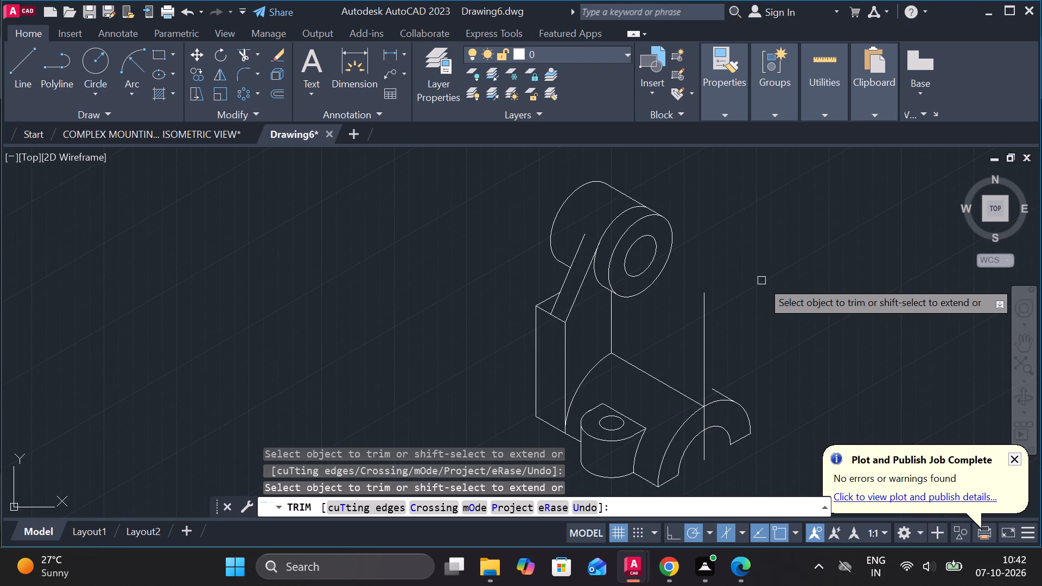
{"action": "middle_click_drag", "start_coordinate": [744, 236], "coordinate": [736, 236]}
{"action": "middle_click_drag", "start_coordinate": [745, 276], "coordinate": [695, 268]}
{"action": "middle_click_drag", "start_coordinate": [695, 265], "coordinate": [665, 201]}
{"action": "middle_click_drag", "start_coordinate": [659, 203], "coordinate": [659, 244]}
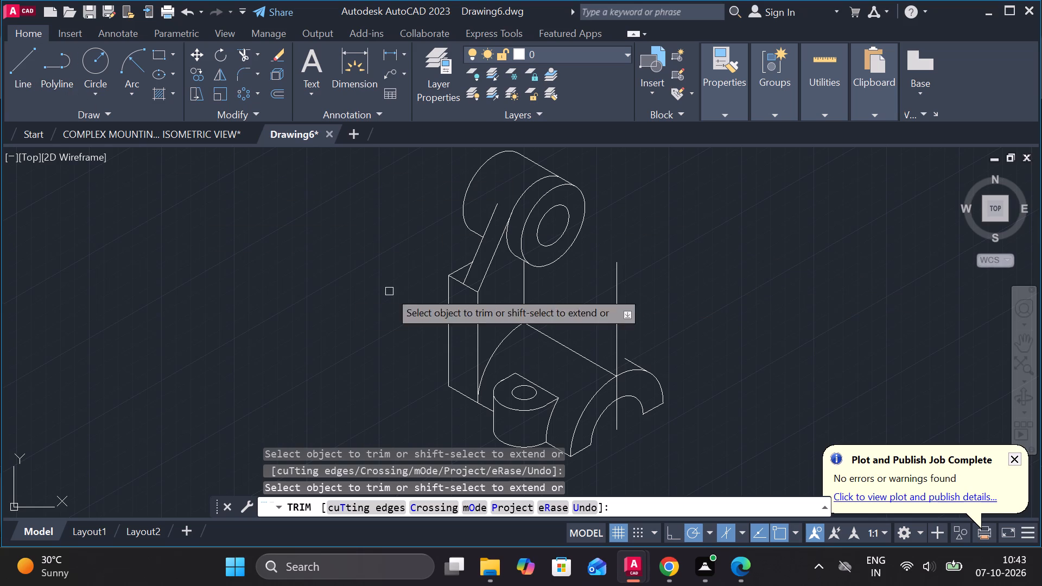
{"action": "key", "text": "Escape"}
Draw a vertical line down from the centre of the cylinder's front circle, ending above the half-ring body.
{"action": "key", "text": "l"}
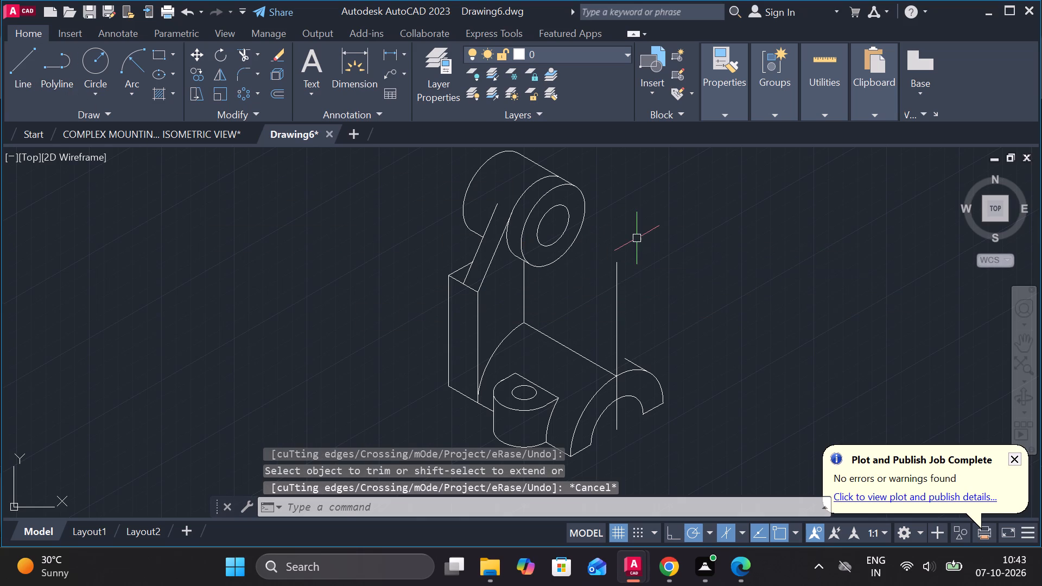
{"action": "key", "text": "Return"}
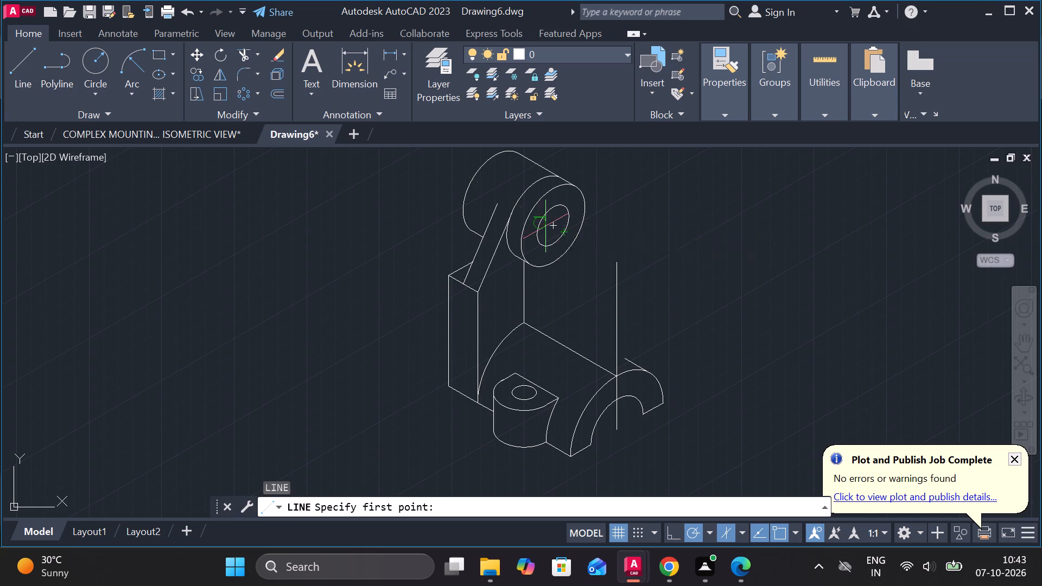
{"action": "left_click", "coordinate": [548, 228]}
{"action": "left_click", "coordinate": [546, 302]}
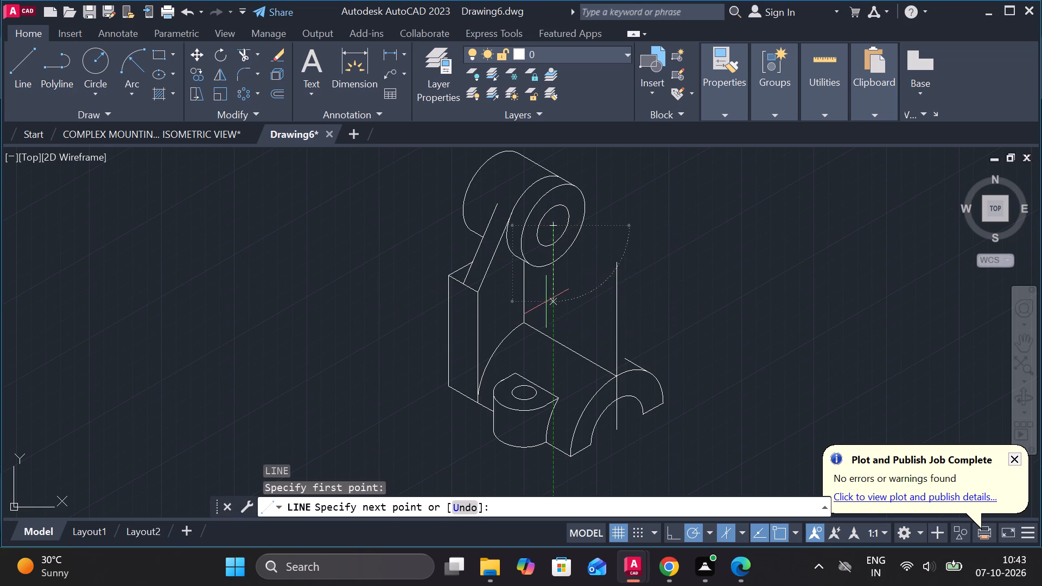
{"action": "key", "text": "Escape"}
Copy the vertical centre line, using the centre of the cylinder's front circle as the base point.
{"action": "type", "text": "co"}
{"action": "key", "text": "Return"}
{"action": "left_click", "coordinate": [550, 286]}
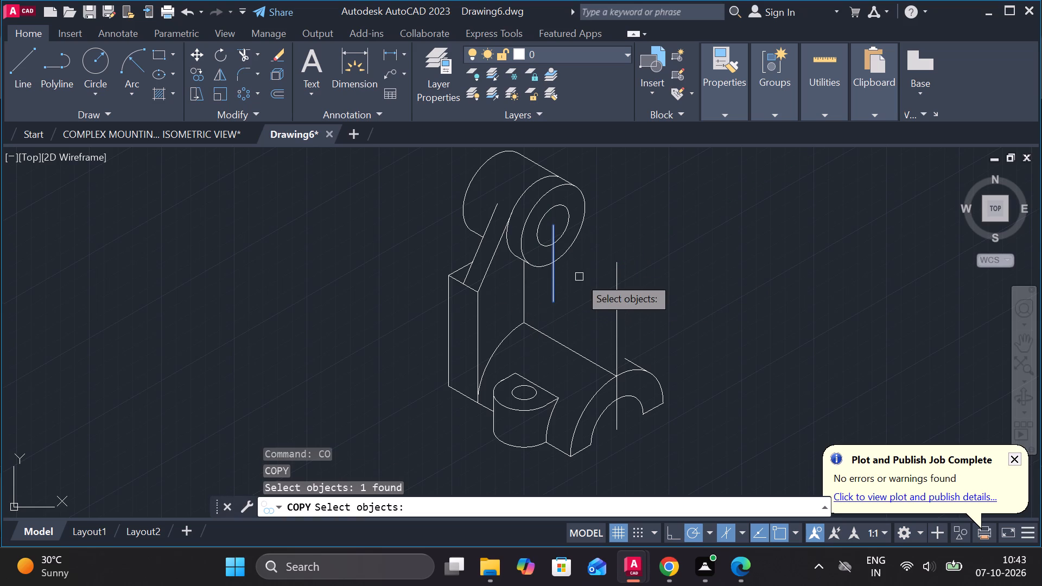
{"action": "key", "text": "Return"}
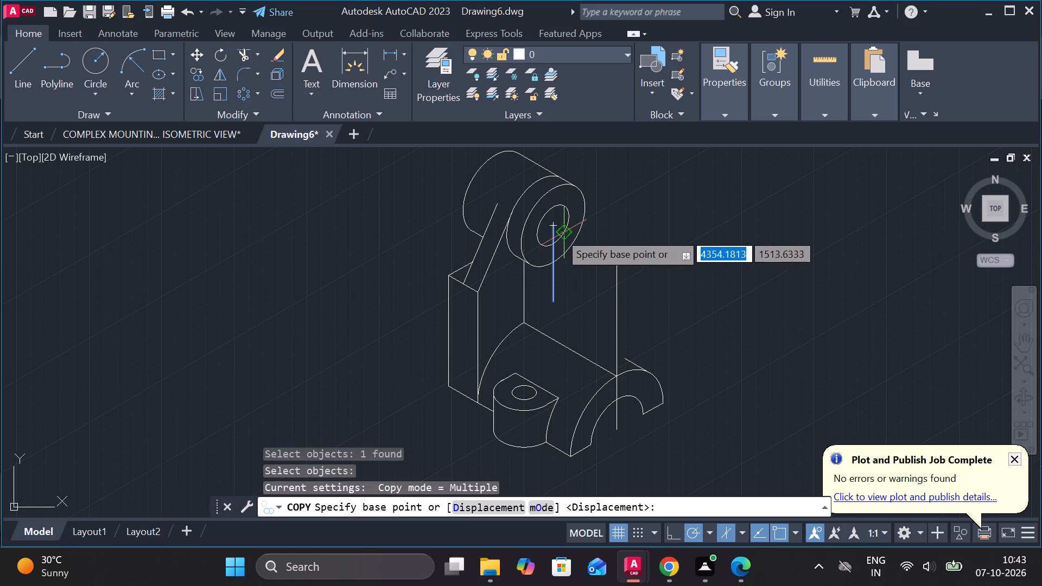
{"action": "left_click", "coordinate": [549, 225]}
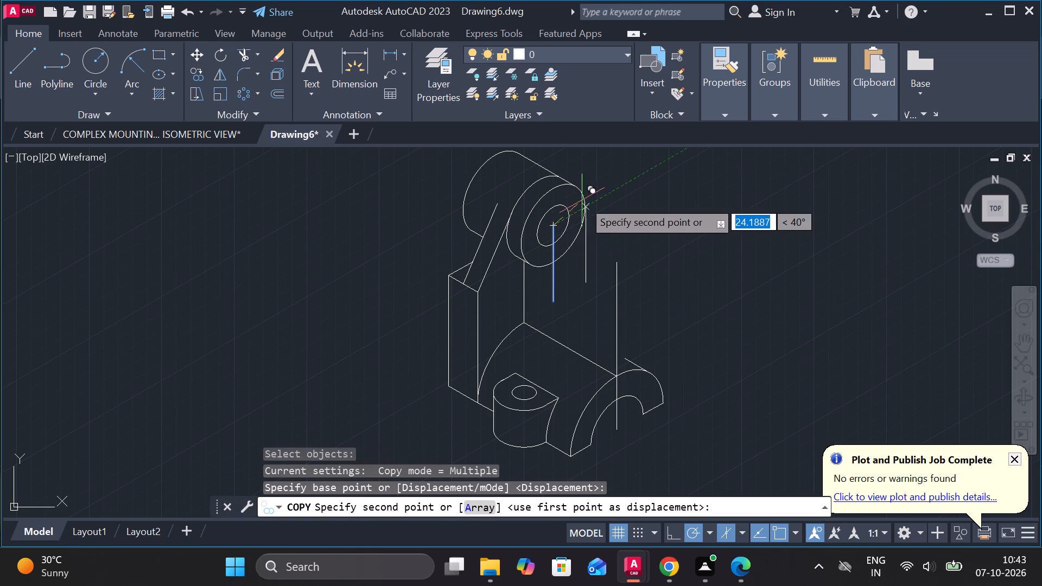
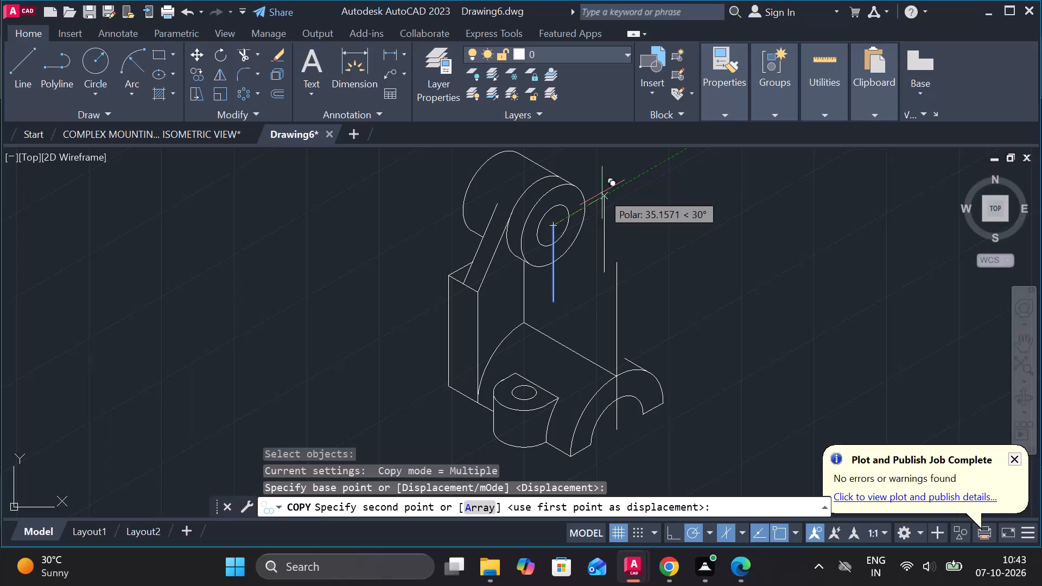
Place two copies of the vertical centre line, 5 units to either side along the 30° isometric axis.
{"action": "key", "text": "5"}
{"action": "key", "text": "Return"}
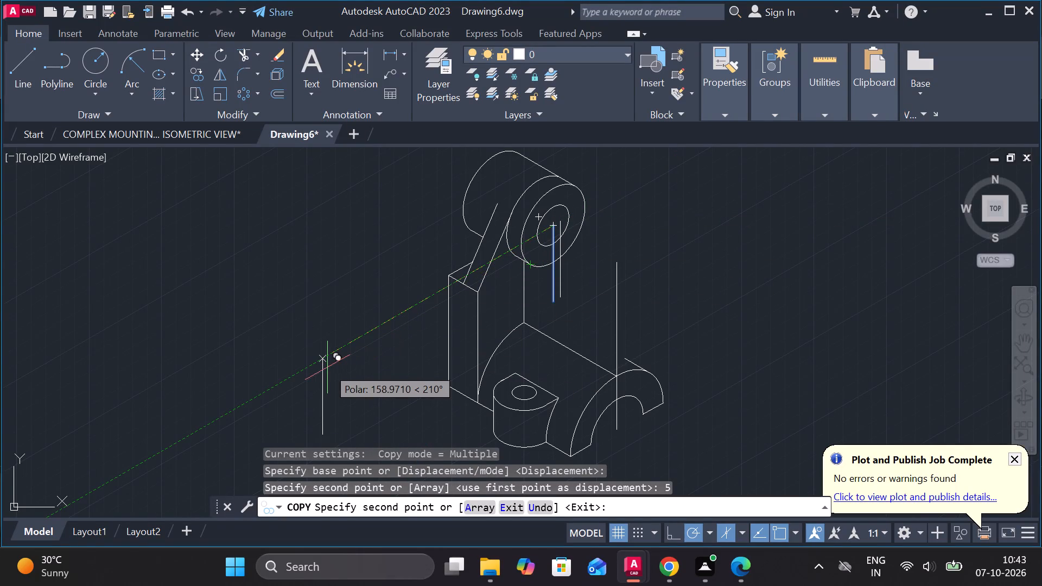
{"action": "key", "text": "5"}
{"action": "key", "text": "Return"}
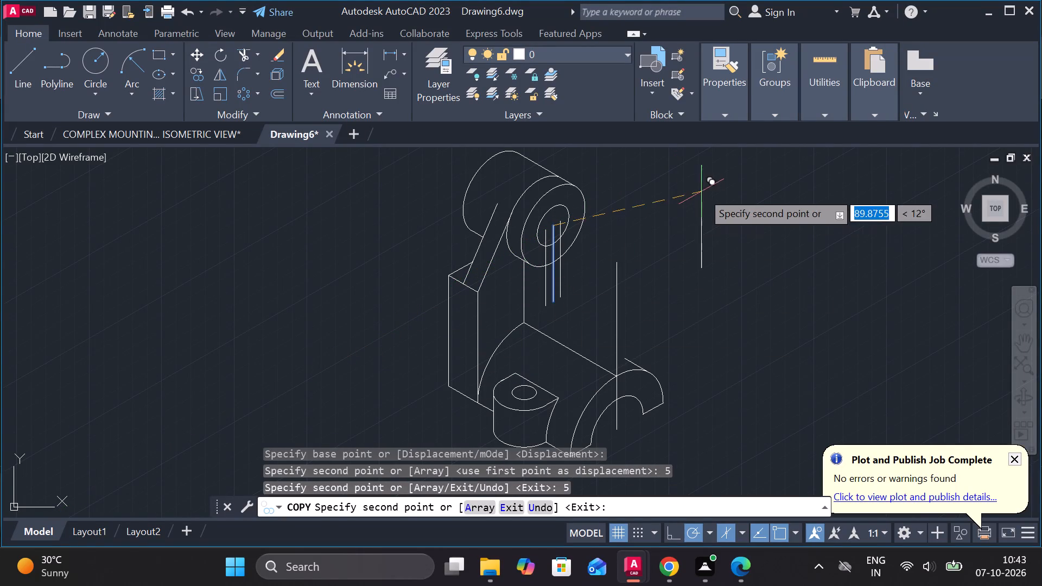
{"action": "key", "text": "Escape"}
Trim away the parts of the three vertical lines inside the cylinder's front face, keeping only the portions below its outer circle.
{"action": "scroll", "coordinate": [670, 244], "scroll_direction": "up", "scroll_amount": 1}
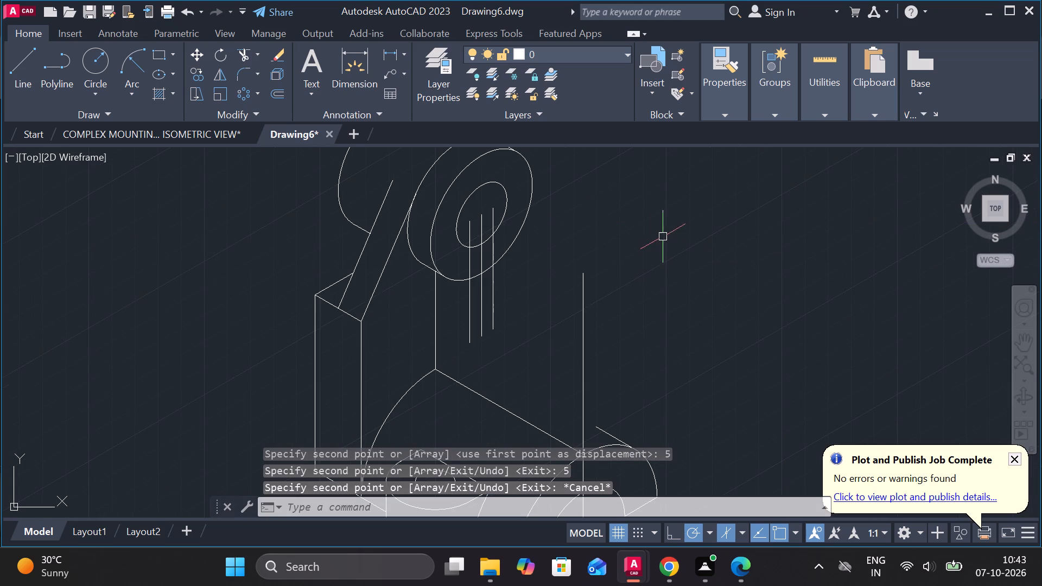
{"action": "type", "text": "tr"}
{"action": "key", "text": "Return"}
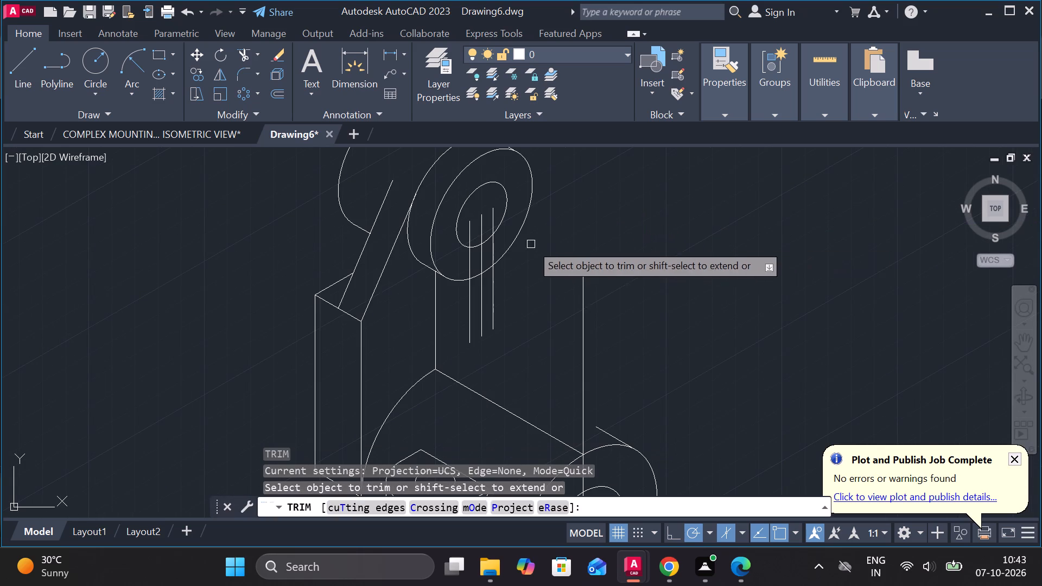
{"action": "scroll", "coordinate": [531, 244], "scroll_direction": "up", "scroll_amount": 2}
{"action": "left_click", "coordinate": [427, 264]}
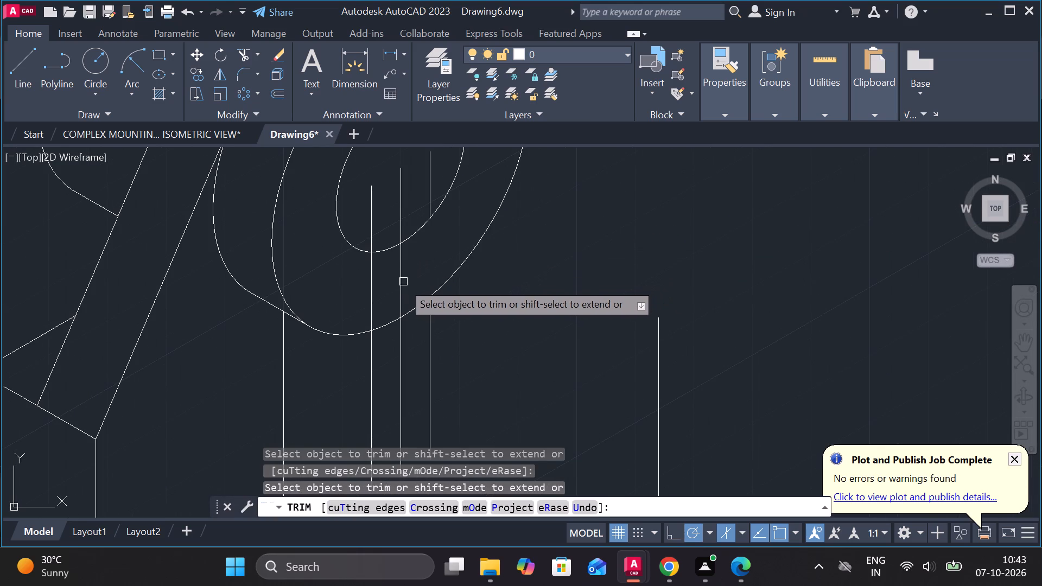
{"action": "left_click", "coordinate": [402, 282]}
{"action": "left_click", "coordinate": [373, 281]}
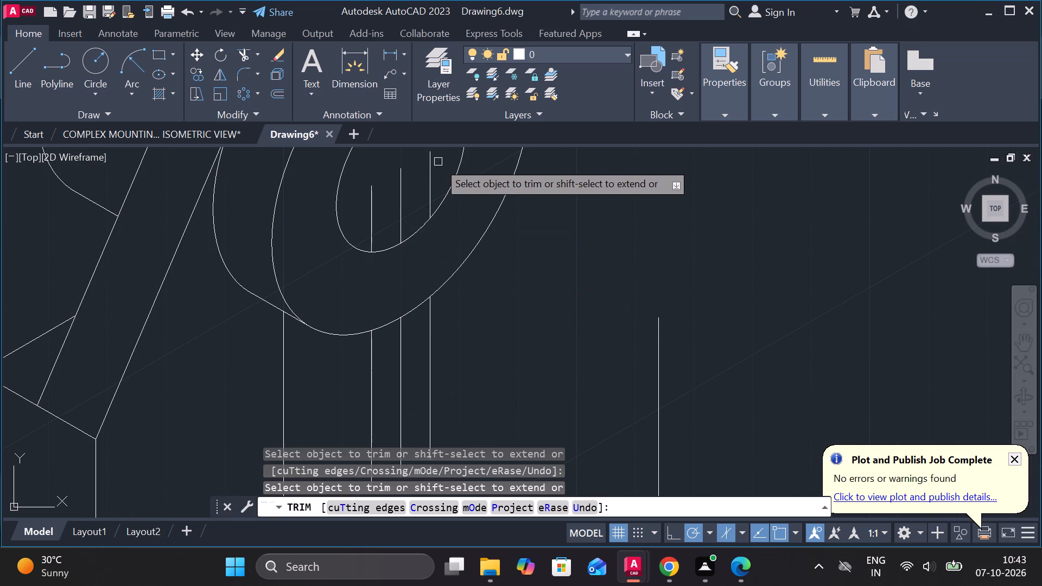
{"action": "left_click_drag", "start_coordinate": [438, 162], "coordinate": [367, 203]}
{"action": "scroll", "coordinate": [506, 216], "scroll_direction": "down", "scroll_amount": 2}
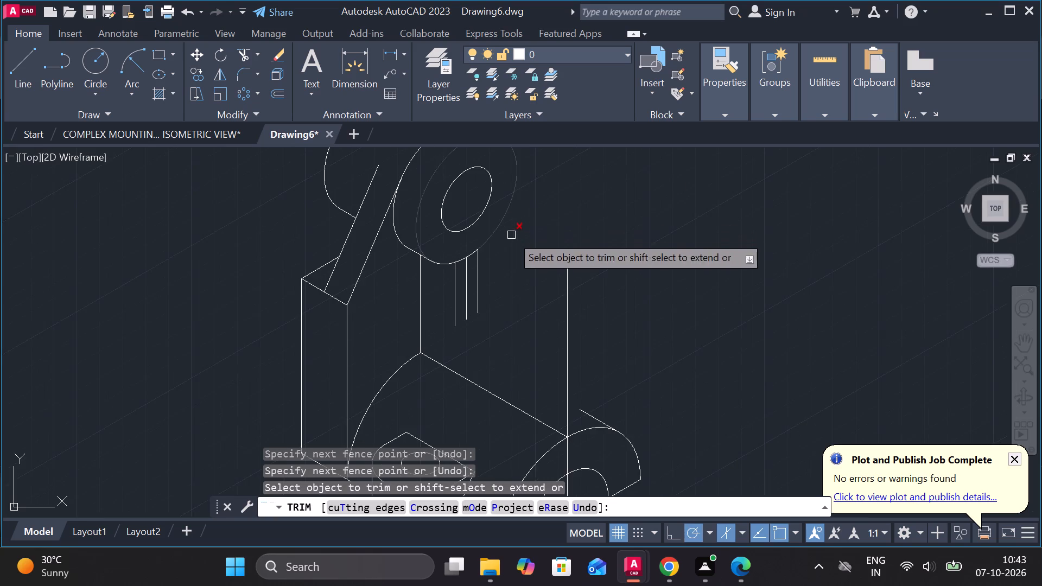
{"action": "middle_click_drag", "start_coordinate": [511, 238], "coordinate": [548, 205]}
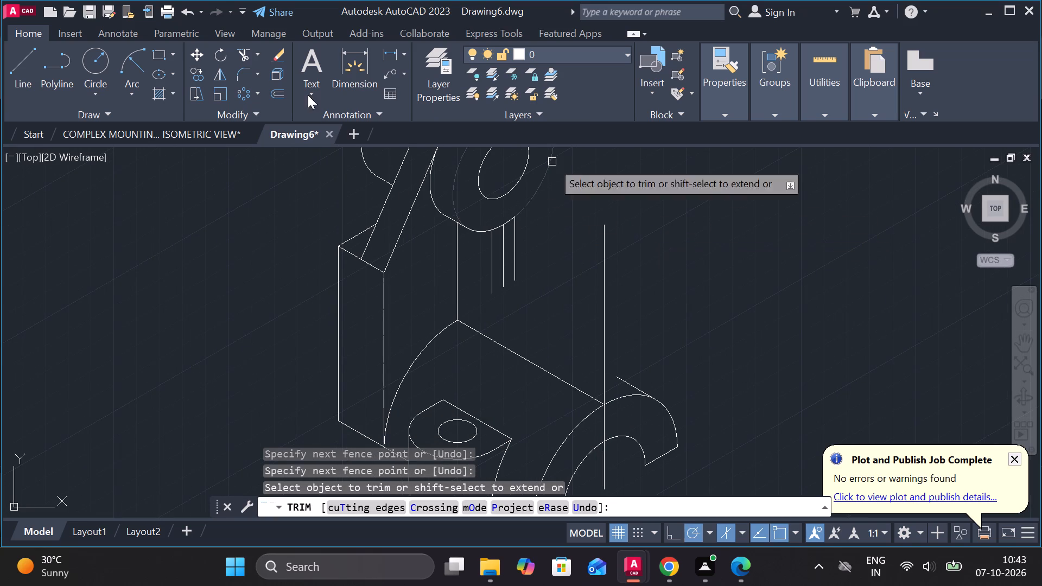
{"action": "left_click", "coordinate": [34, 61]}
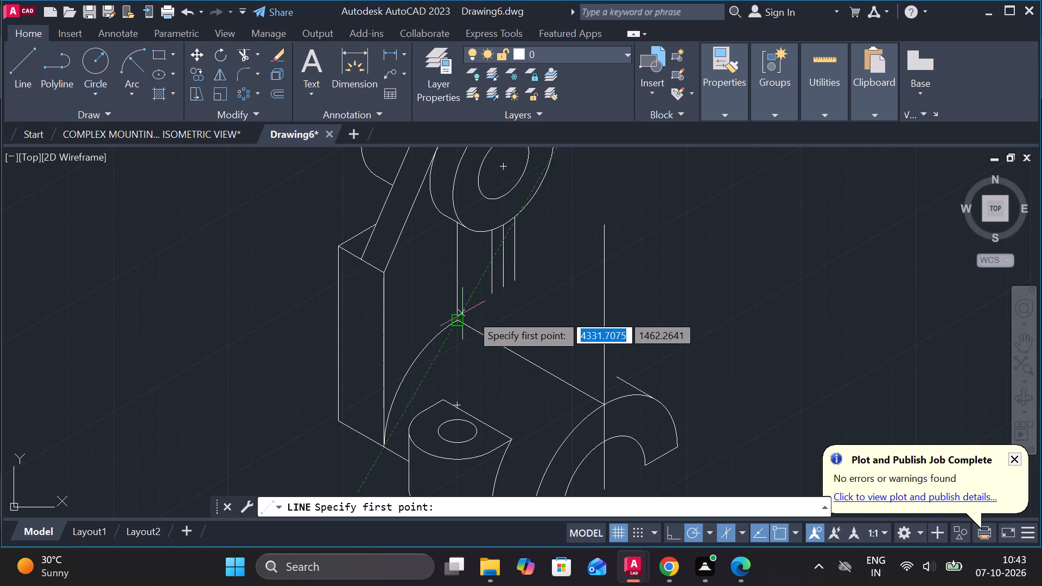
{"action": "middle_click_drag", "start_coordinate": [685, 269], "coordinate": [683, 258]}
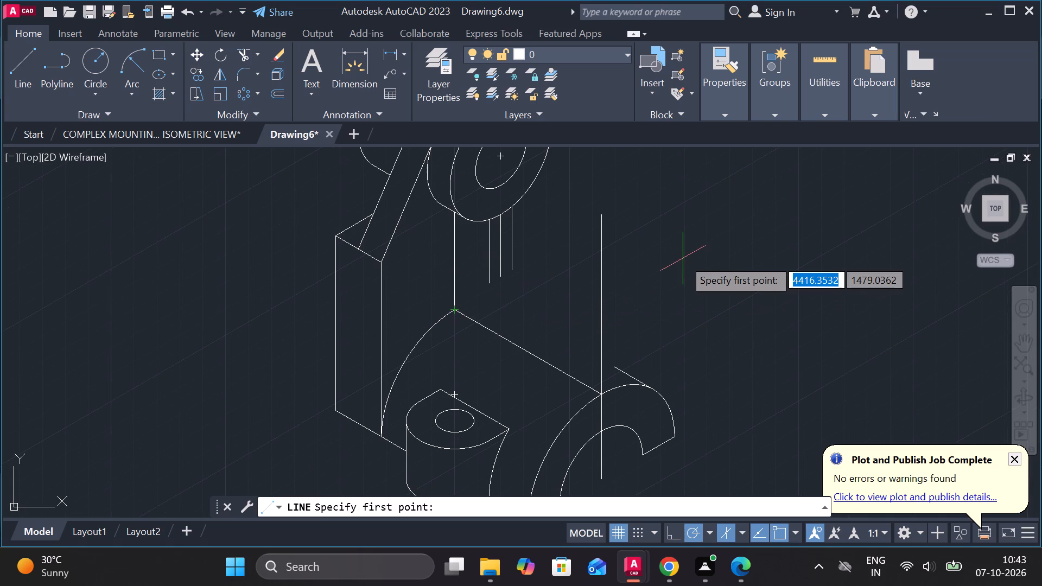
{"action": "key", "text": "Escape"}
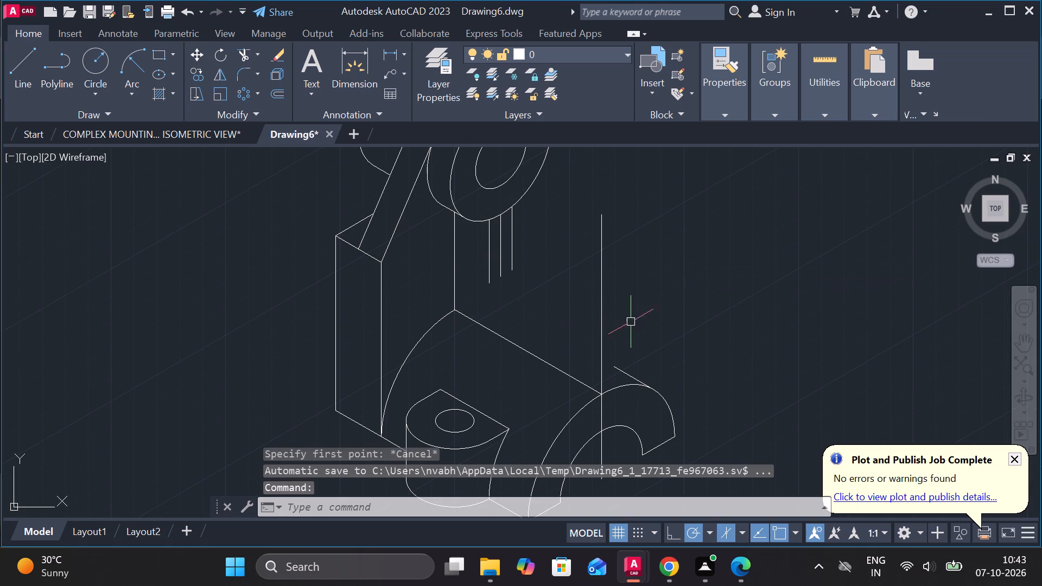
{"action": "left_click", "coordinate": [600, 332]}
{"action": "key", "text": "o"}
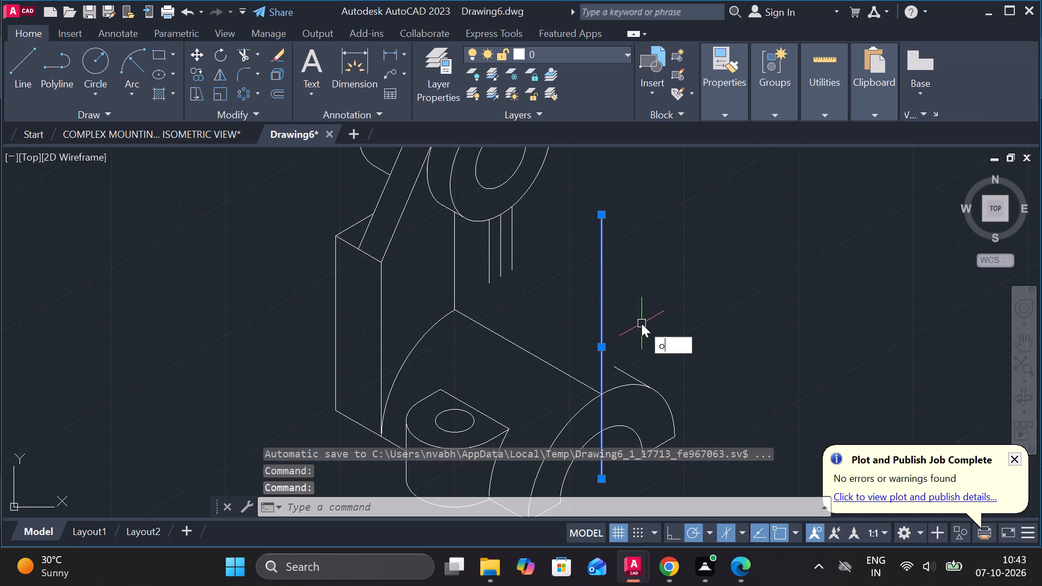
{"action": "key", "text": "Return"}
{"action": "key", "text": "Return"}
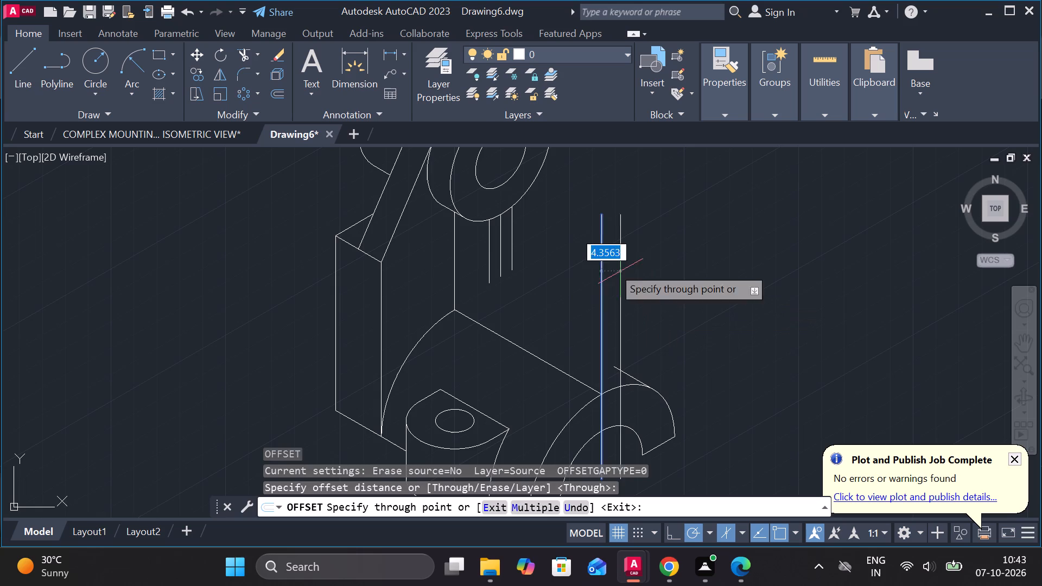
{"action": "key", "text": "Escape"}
Copy the long vertical line at the half-ring's front arc 5 units to either side along the 30° isometric axis.
{"action": "left_click", "coordinate": [600, 305]}
{"action": "type", "text": "co"}
{"action": "key", "text": "Return"}
{"action": "left_click", "coordinate": [598, 396]}
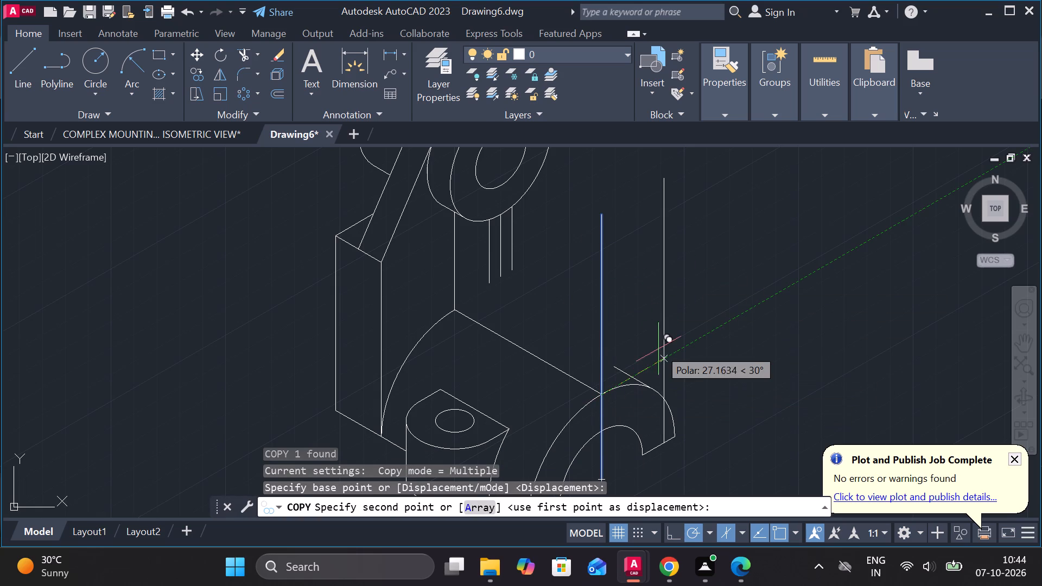
{"action": "key", "text": "5"}
{"action": "key", "text": "Return"}
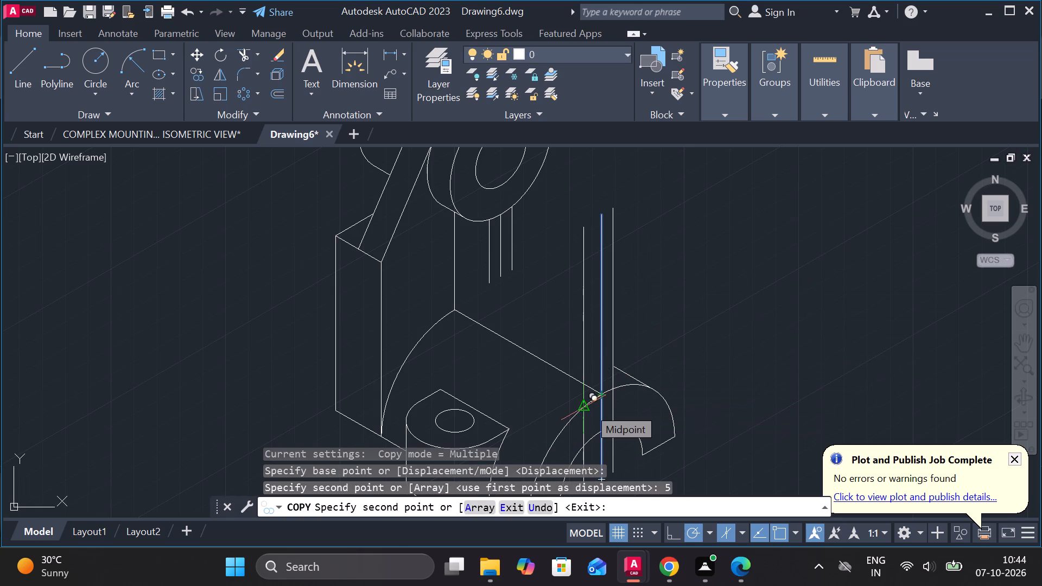
{"action": "key", "text": "5"}
{"action": "key", "text": "Return"}
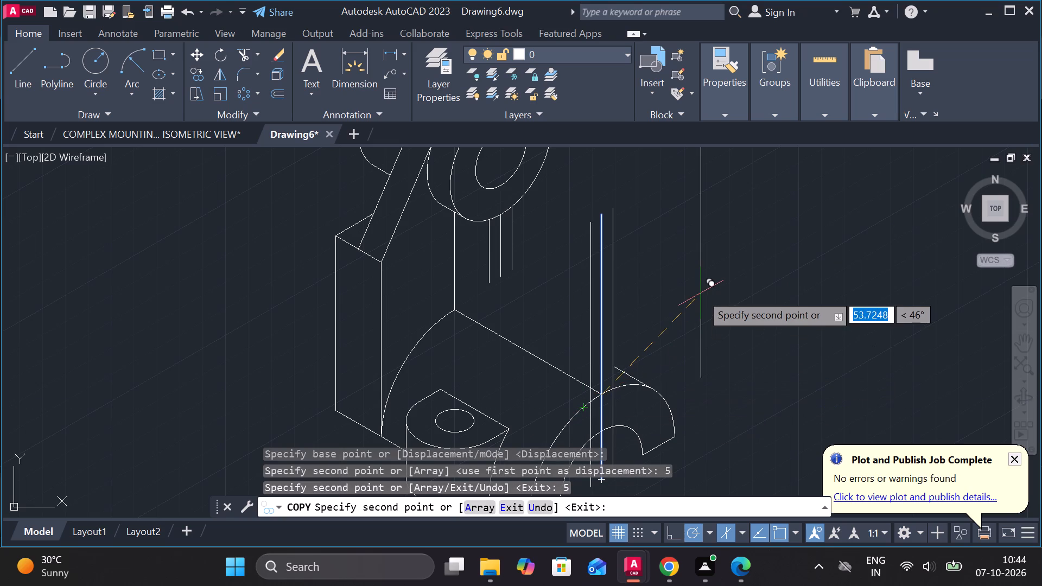
{"action": "key", "text": "Escape"}
Draw the left rib edge from the left copied line's crossing with the half-ring's front arc up to its counterpart on the cylinder's outer circle.
{"action": "key", "text": "l"}
{"action": "key", "text": "Return"}
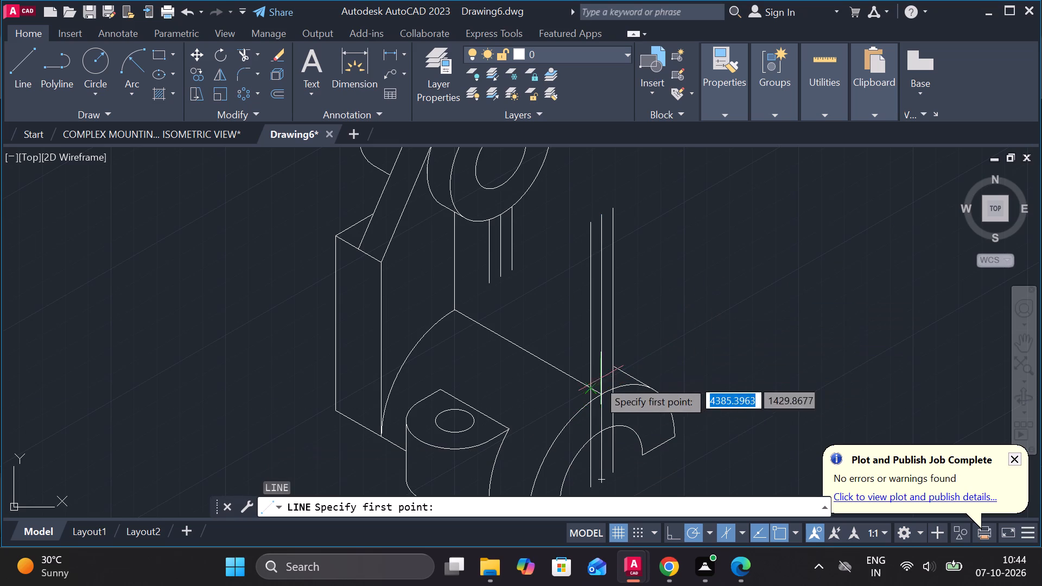
{"action": "scroll", "coordinate": [596, 380], "scroll_direction": "up", "scroll_amount": 2}
{"action": "left_click", "coordinate": [575, 437]}
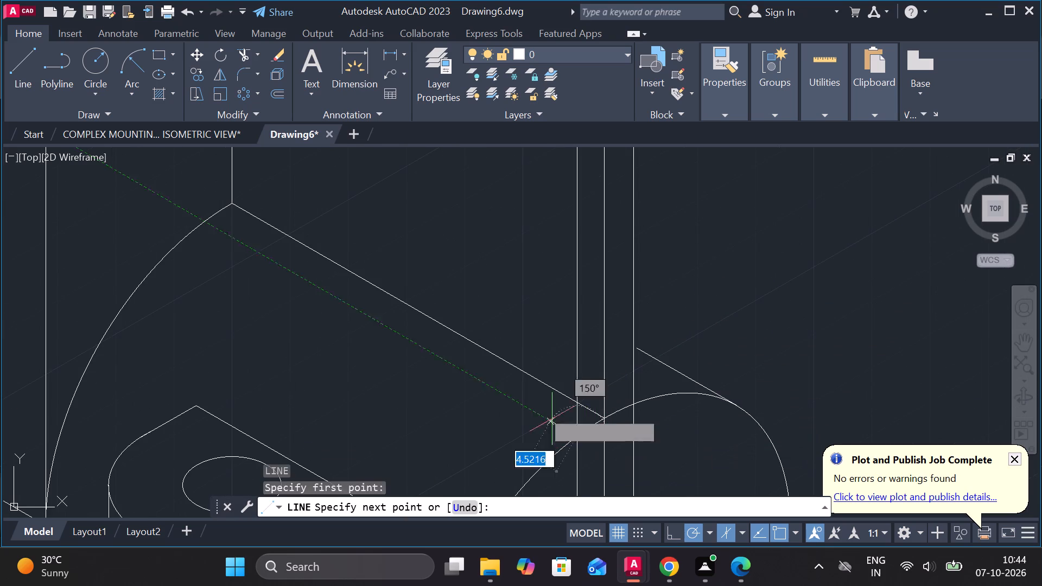
{"action": "middle_click", "coordinate": [488, 276]}
{"action": "scroll", "coordinate": [497, 266], "scroll_direction": "down", "scroll_amount": 2}
{"action": "middle_click_drag", "start_coordinate": [497, 265], "coordinate": [537, 399]}
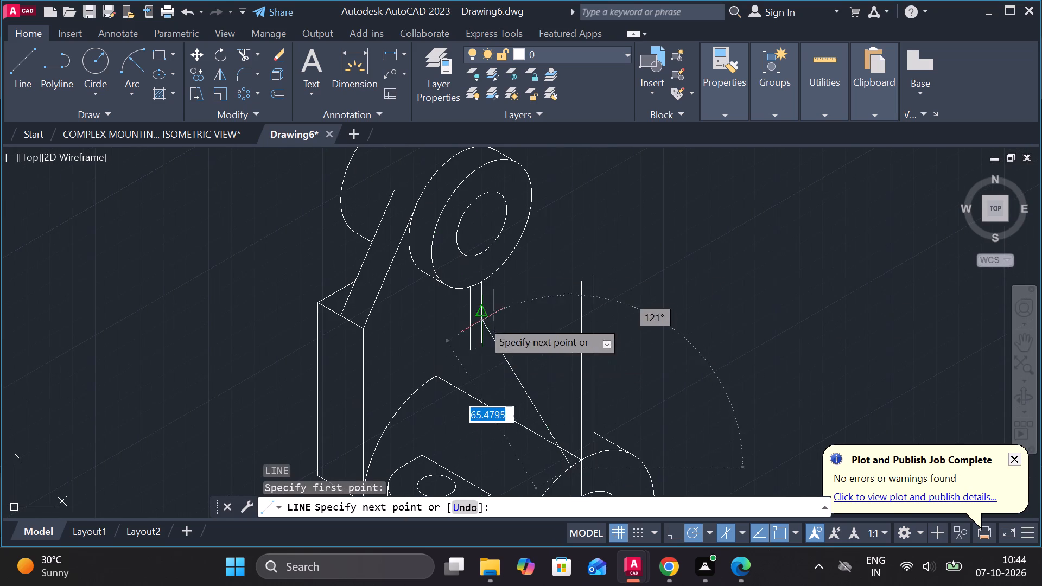
{"action": "scroll", "coordinate": [475, 308], "scroll_direction": "up", "scroll_amount": 1}
{"action": "left_click", "coordinate": [466, 275]}
{"action": "scroll", "coordinate": [522, 262], "scroll_direction": "down", "scroll_amount": 2}
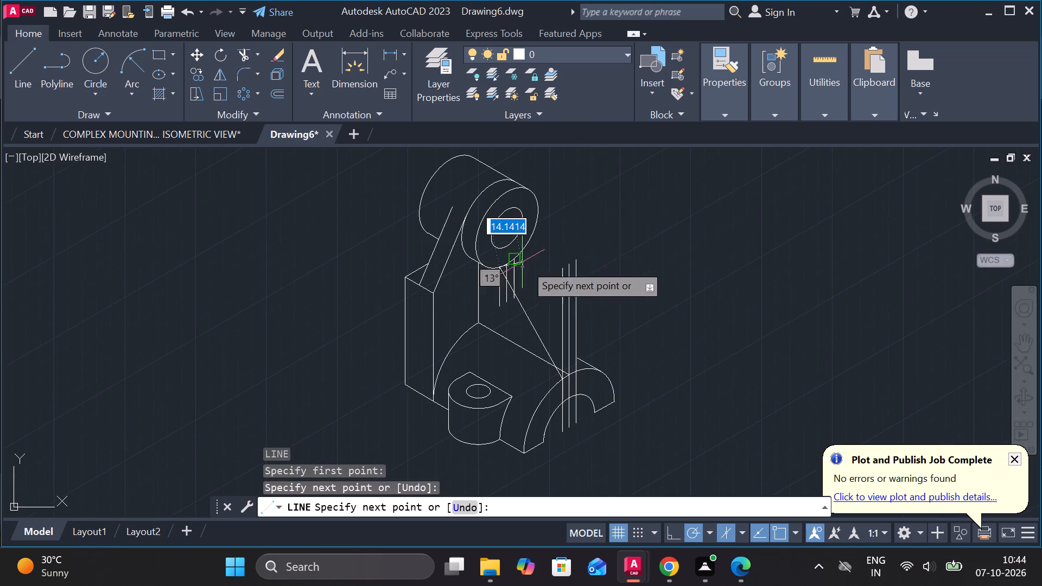
{"action": "key", "text": "Escape"}
Draw the right rib edge from the right copied line's crossing with the front arc to its counterpart on the cylinder's outer circle.
{"action": "key", "text": "l"}
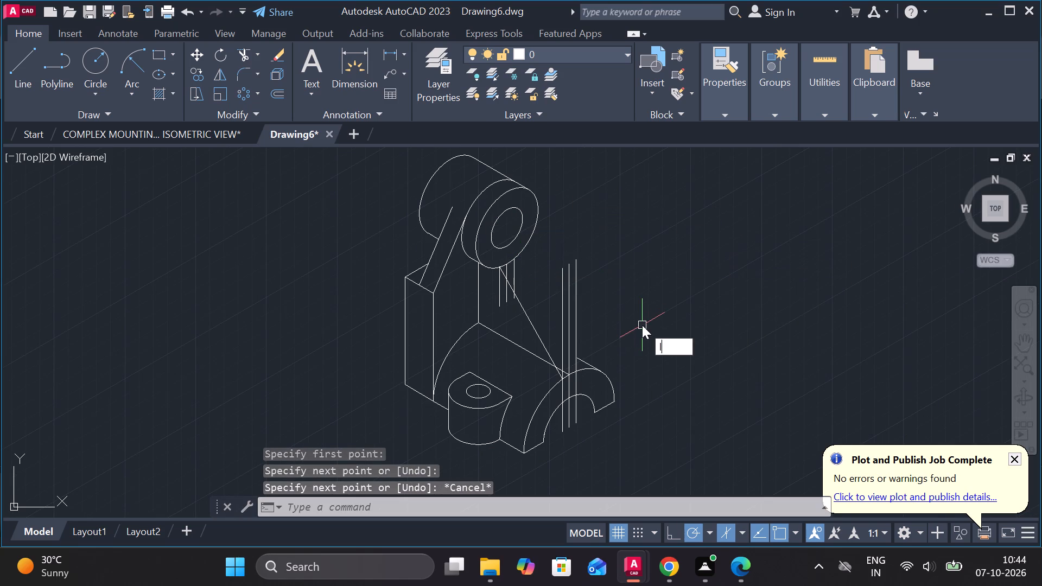
{"action": "key", "text": "Return"}
{"action": "scroll", "coordinate": [581, 349], "scroll_direction": "up", "scroll_amount": 3}
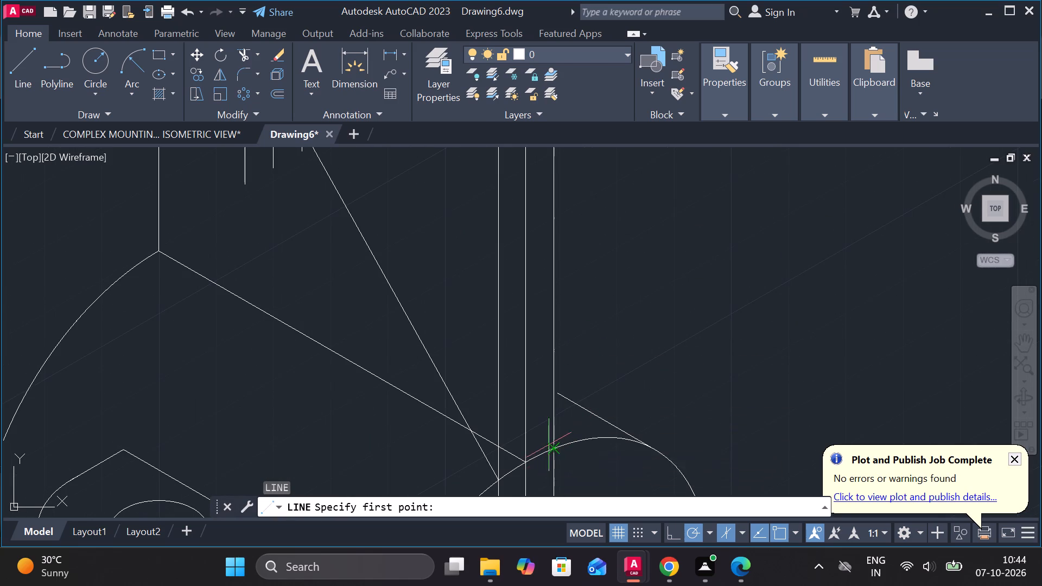
{"action": "left_click", "coordinate": [557, 449]}
{"action": "scroll", "coordinate": [525, 346], "scroll_direction": "down", "scroll_amount": 2}
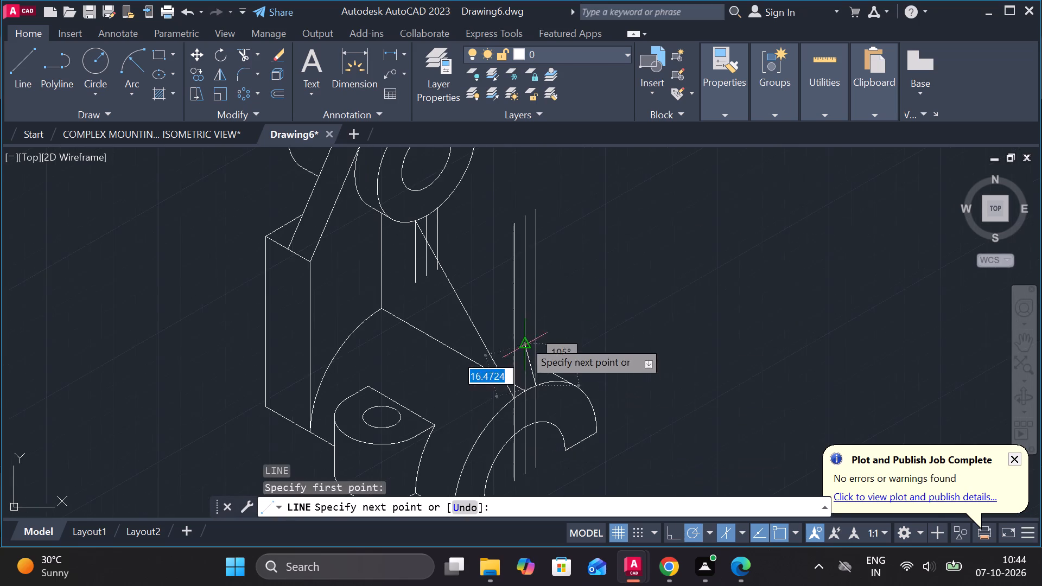
{"action": "middle_click_drag", "start_coordinate": [565, 295], "coordinate": [635, 371]}
{"action": "left_click", "coordinate": [510, 285]}
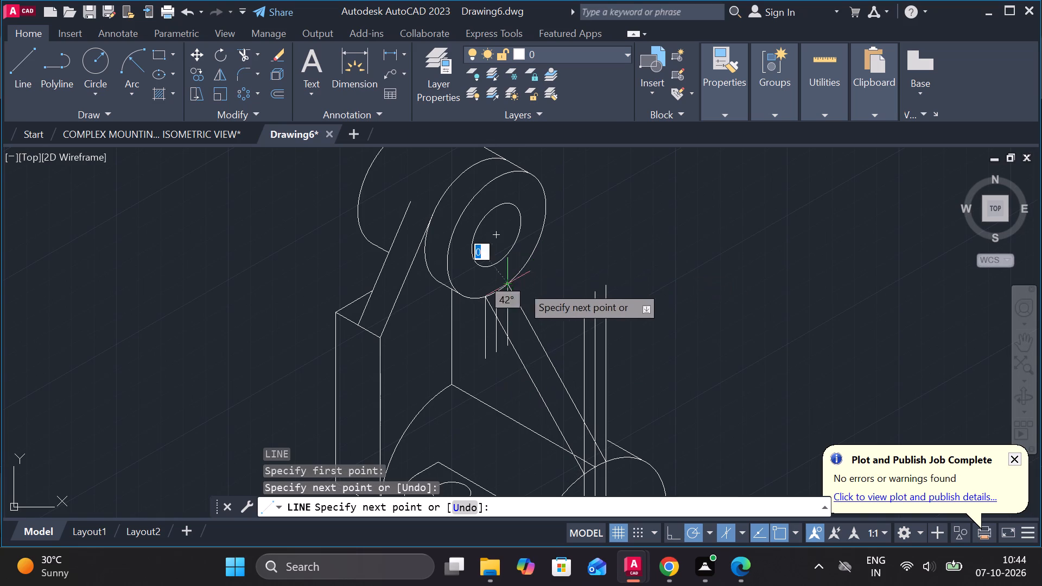
{"action": "key", "text": "Escape"}
Erase the six vertical construction lines beneath the cylinder and at the half-ring's front arc.
{"action": "scroll", "coordinate": [703, 246], "scroll_direction": "down", "scroll_amount": 1}
{"action": "middle_click_drag", "start_coordinate": [704, 267], "coordinate": [711, 260]}
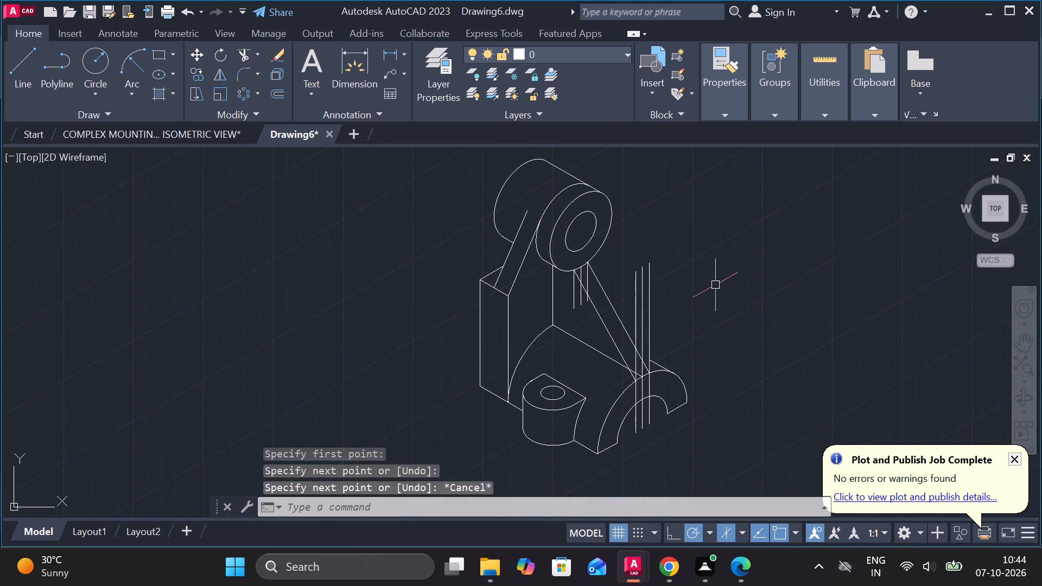
{"action": "left_click_drag", "start_coordinate": [715, 286], "coordinate": [707, 286]}
{"action": "left_click", "coordinate": [623, 277]}
{"action": "scroll", "coordinate": [556, 309], "scroll_direction": "up", "scroll_amount": 3}
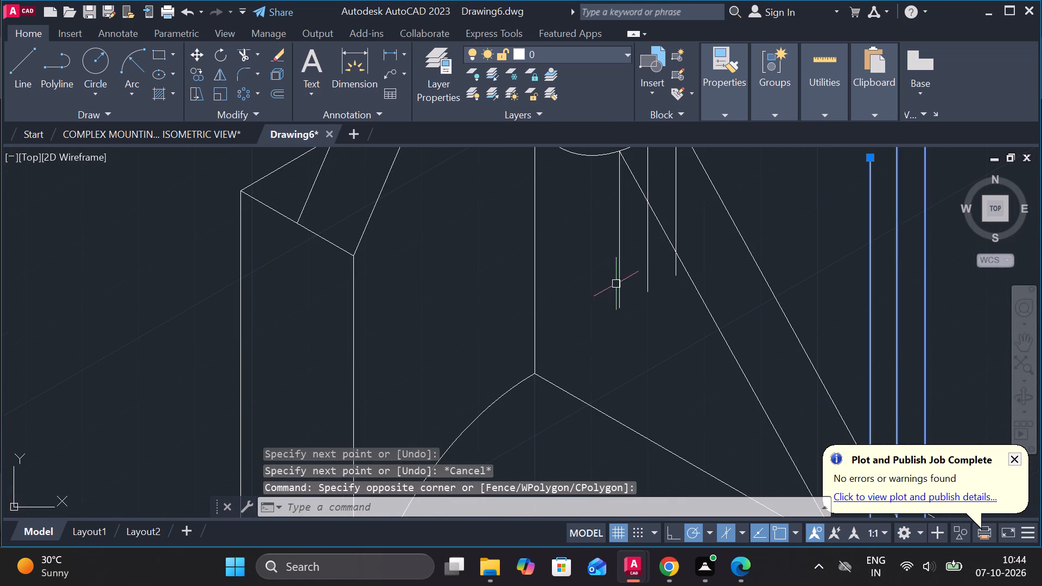
{"action": "left_click", "coordinate": [630, 277]}
{"action": "left_click", "coordinate": [617, 278]}
{"action": "left_click", "coordinate": [645, 267]}
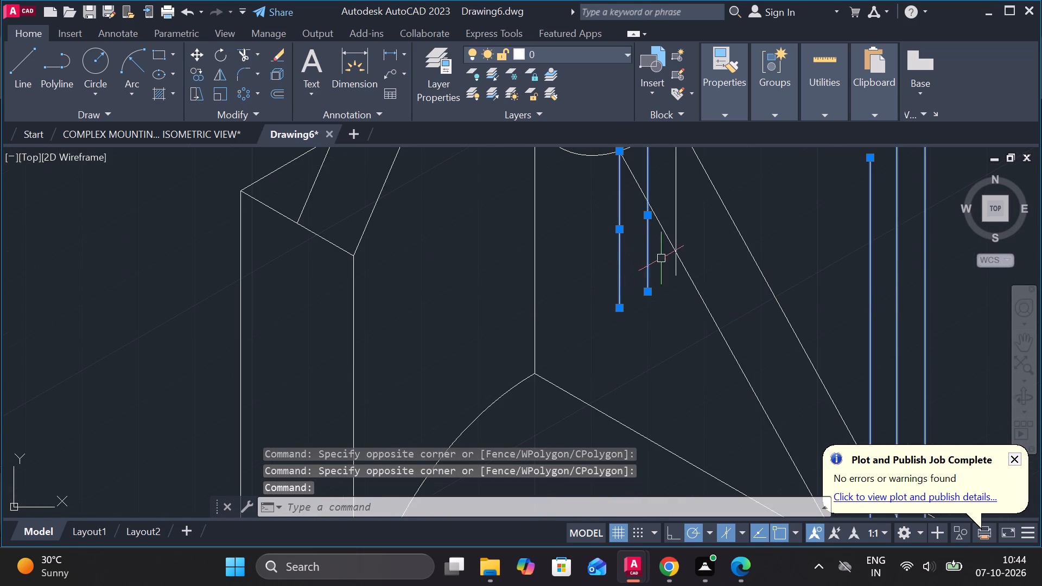
{"action": "left_click", "coordinate": [670, 212]}
{"action": "left_click", "coordinate": [687, 201]}
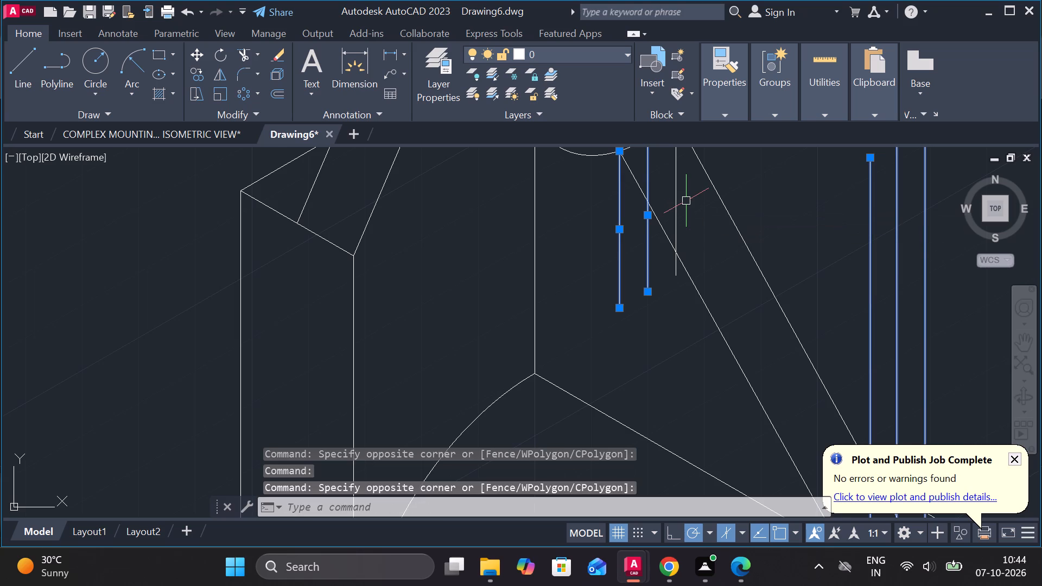
{"action": "left_click", "coordinate": [679, 200]}
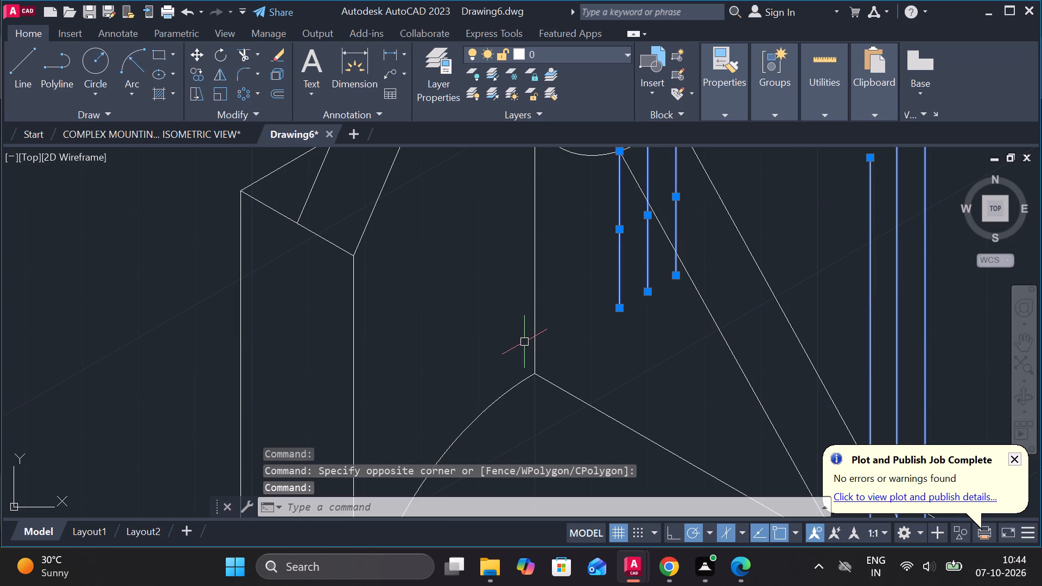
{"action": "scroll", "coordinate": [652, 342], "scroll_direction": "down", "scroll_amount": 1}
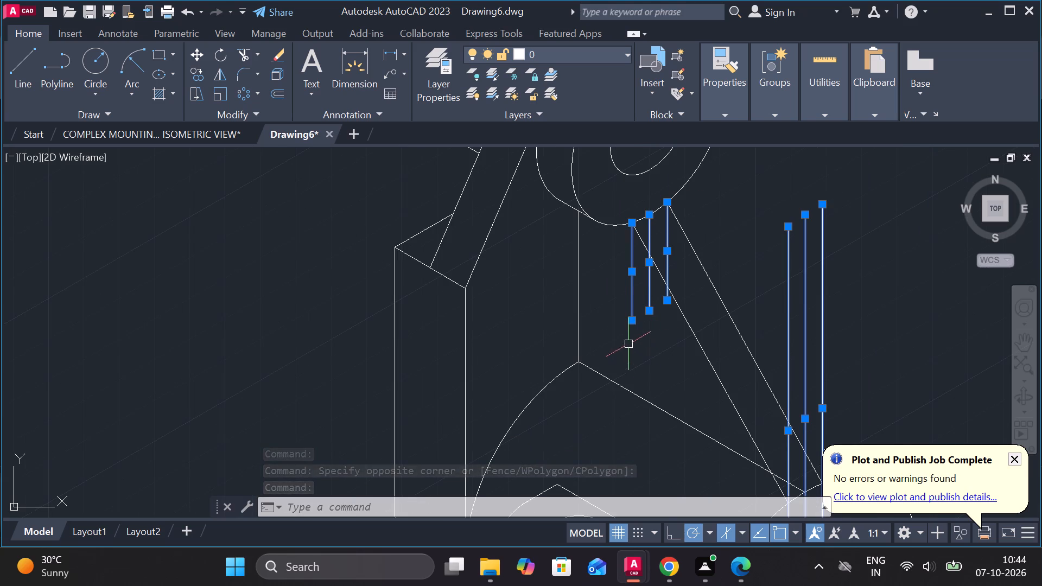
{"action": "scroll", "coordinate": [613, 333], "scroll_direction": "down", "scroll_amount": 1}
{"action": "key", "text": "e"}
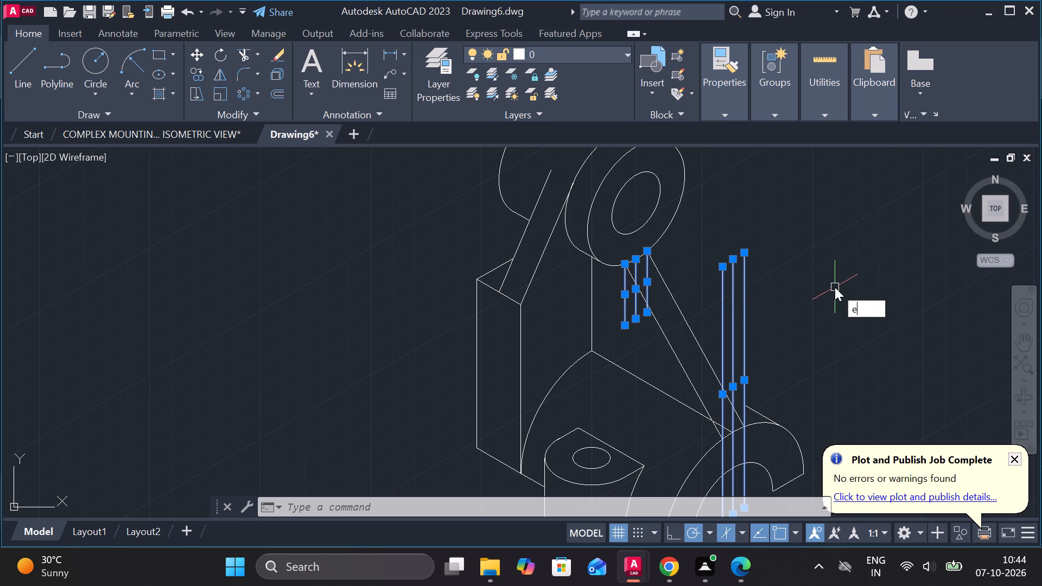
{"action": "key", "text": "Return"}
Trim the half-ring's sloping top edge between the left rib edge and the front arc.
{"action": "middle_click_drag", "start_coordinate": [835, 287], "coordinate": [802, 276]}
{"action": "middle_click_drag", "start_coordinate": [802, 295], "coordinate": [784, 273]}
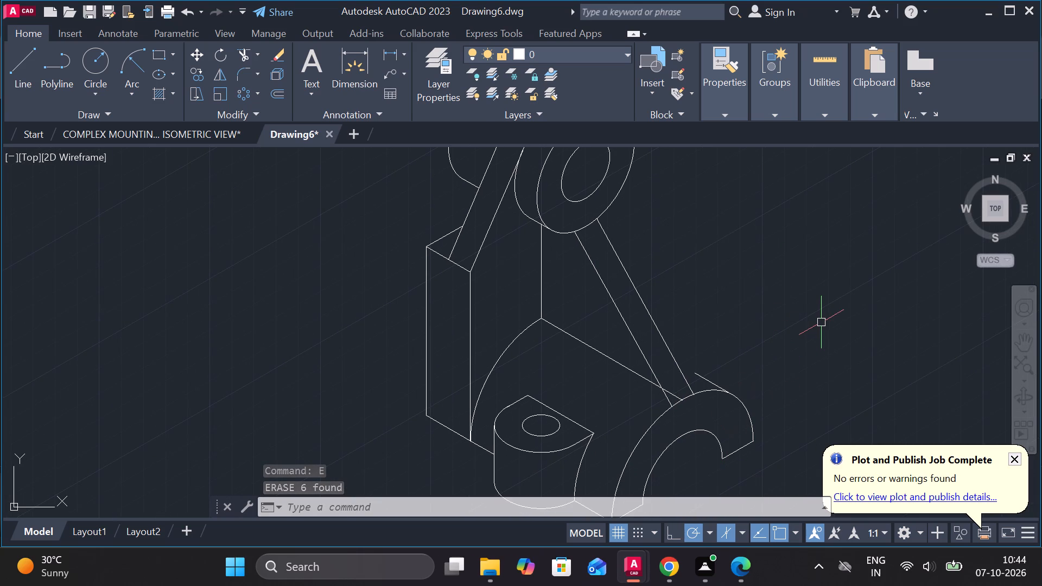
{"action": "type", "text": "tr"}
{"action": "key", "text": "Return"}
{"action": "scroll", "coordinate": [628, 408], "scroll_direction": "up", "scroll_amount": 2}
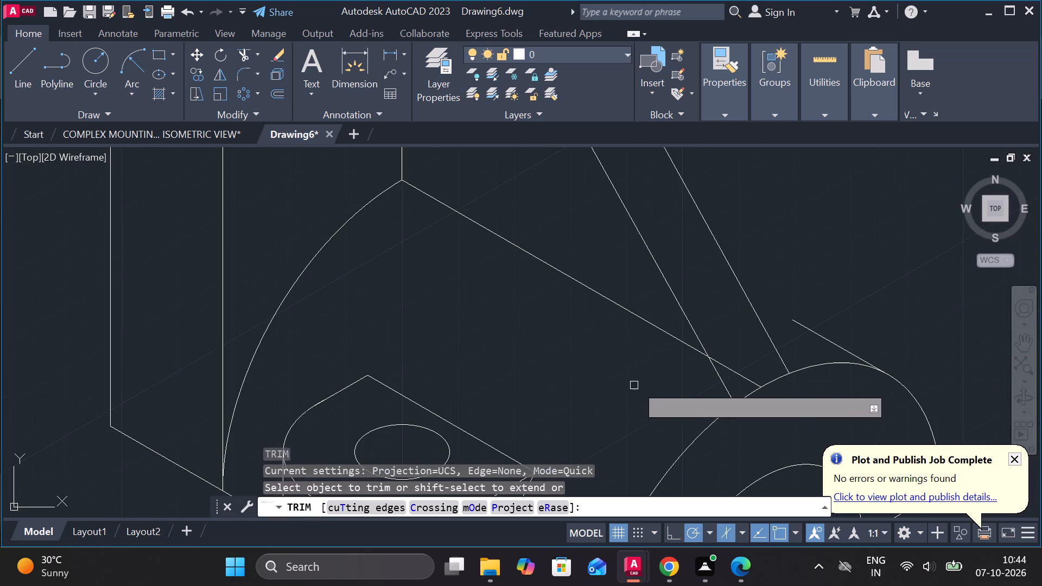
{"action": "left_click", "coordinate": [743, 371]}
{"action": "scroll", "coordinate": [720, 336], "scroll_direction": "down", "scroll_amount": 2}
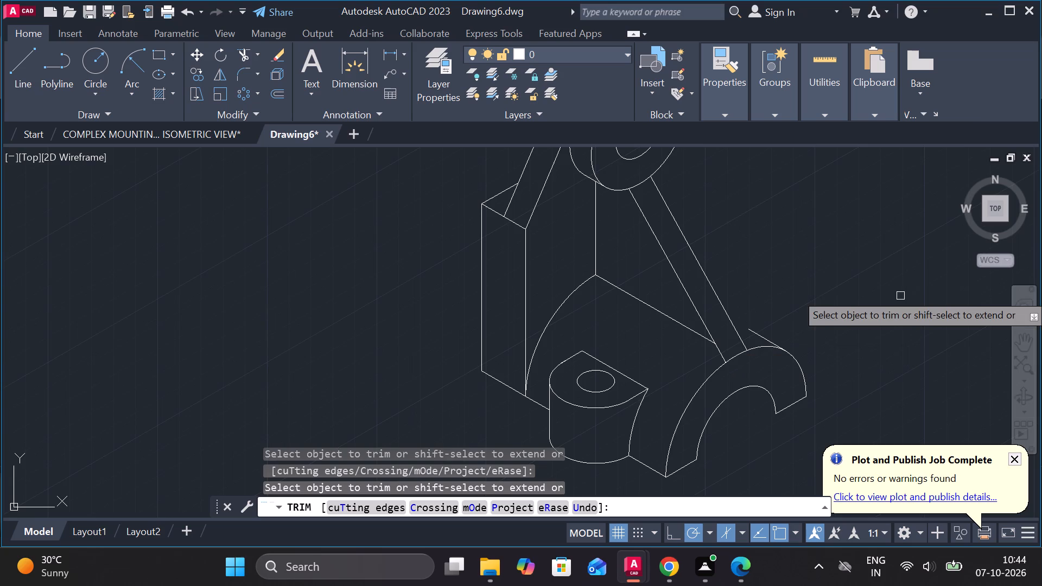
{"action": "middle_click_drag", "start_coordinate": [895, 281], "coordinate": [737, 275]}
{"action": "scroll", "coordinate": [745, 275], "scroll_direction": "down", "scroll_amount": 1}
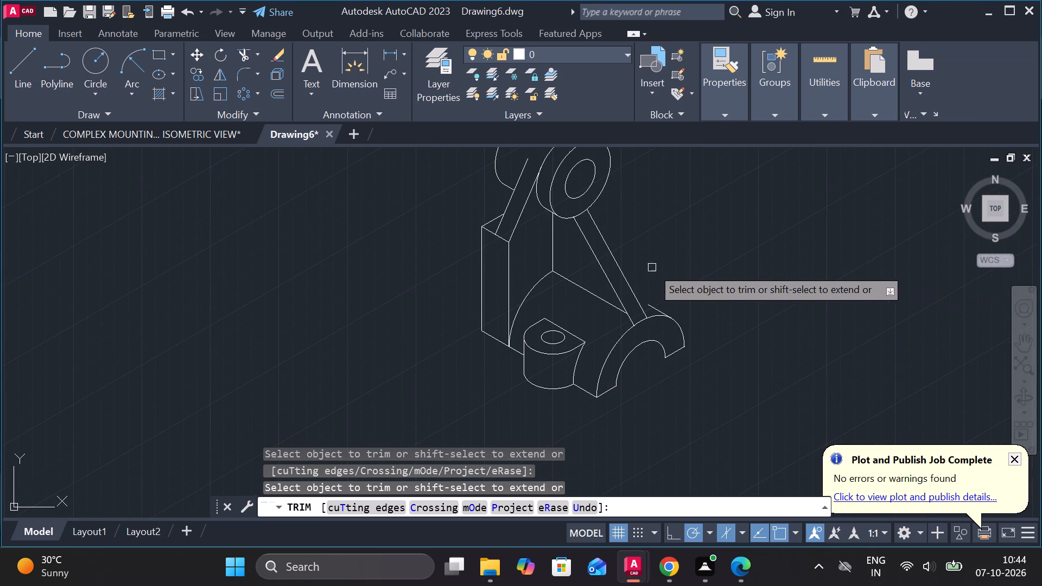
Draw an axis line from the centre of the half-ring's front face, extending outward parallel to the body's length.
{"action": "middle_click_drag", "start_coordinate": [679, 256], "coordinate": [695, 310]}
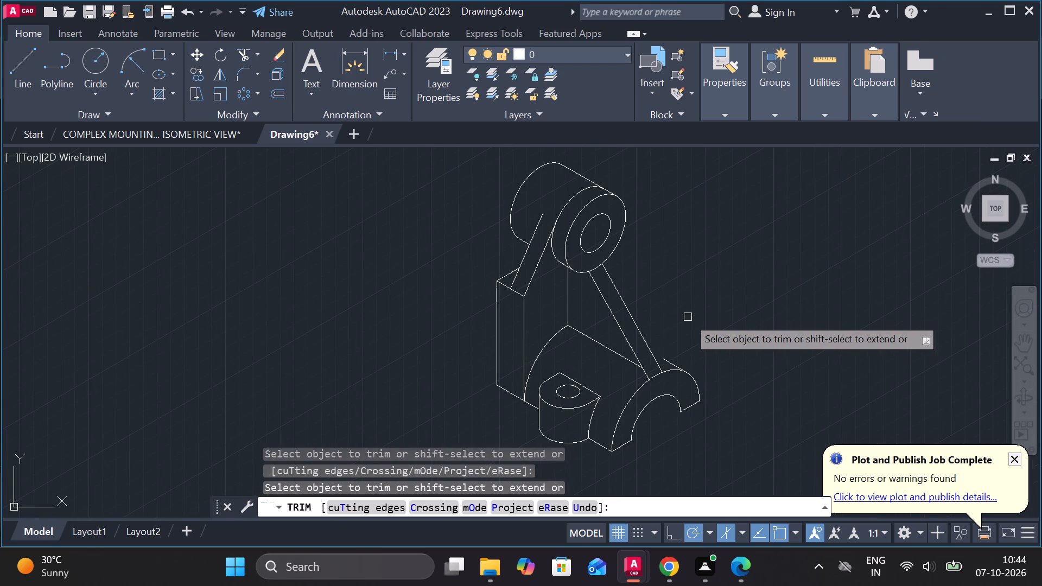
{"action": "middle_click", "coordinate": [705, 323]}
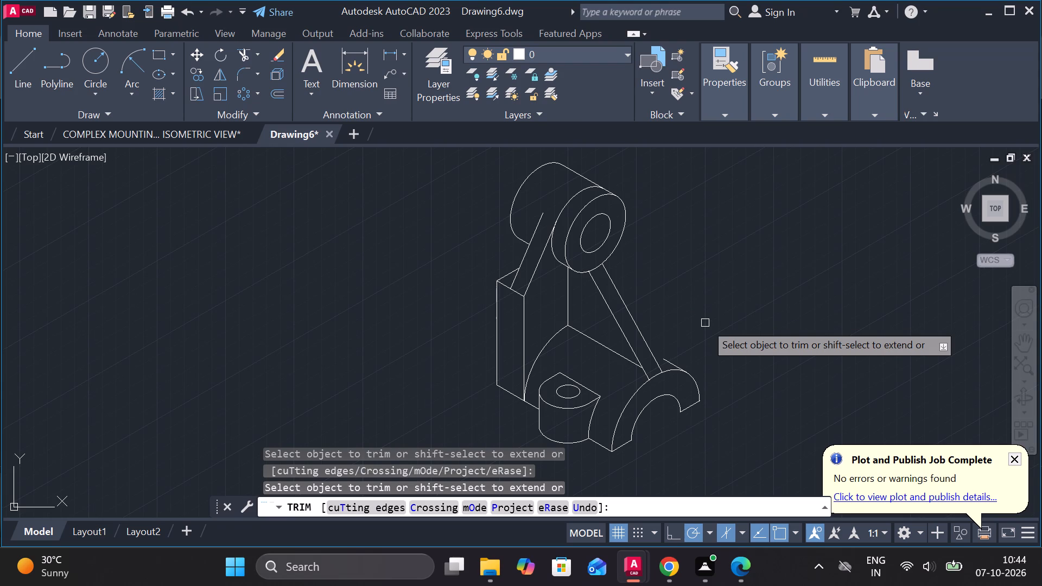
{"action": "middle_click_drag", "start_coordinate": [705, 323], "coordinate": [693, 308]}
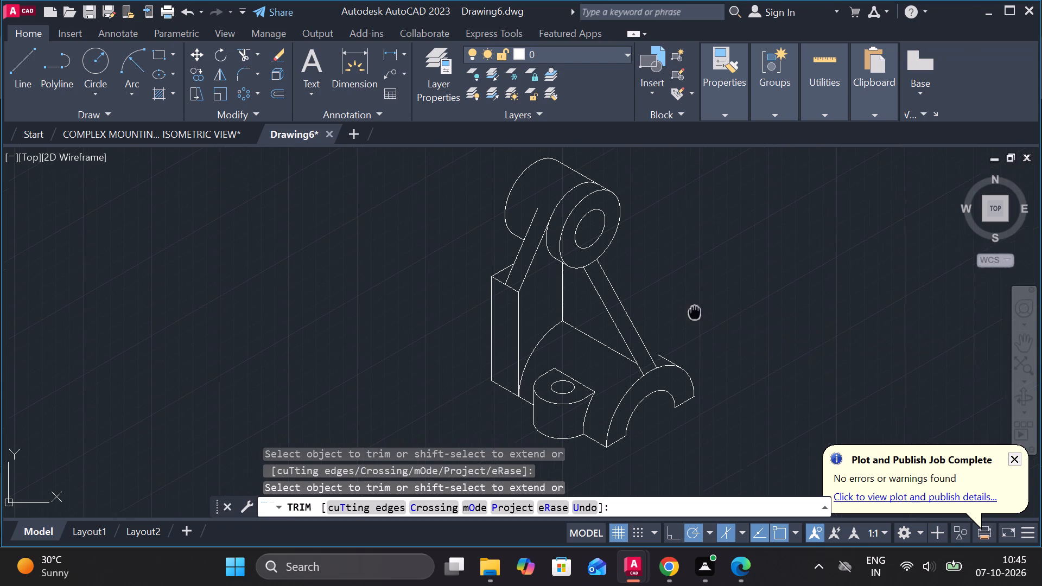
{"action": "middle_click_drag", "start_coordinate": [693, 308], "coordinate": [693, 307]}
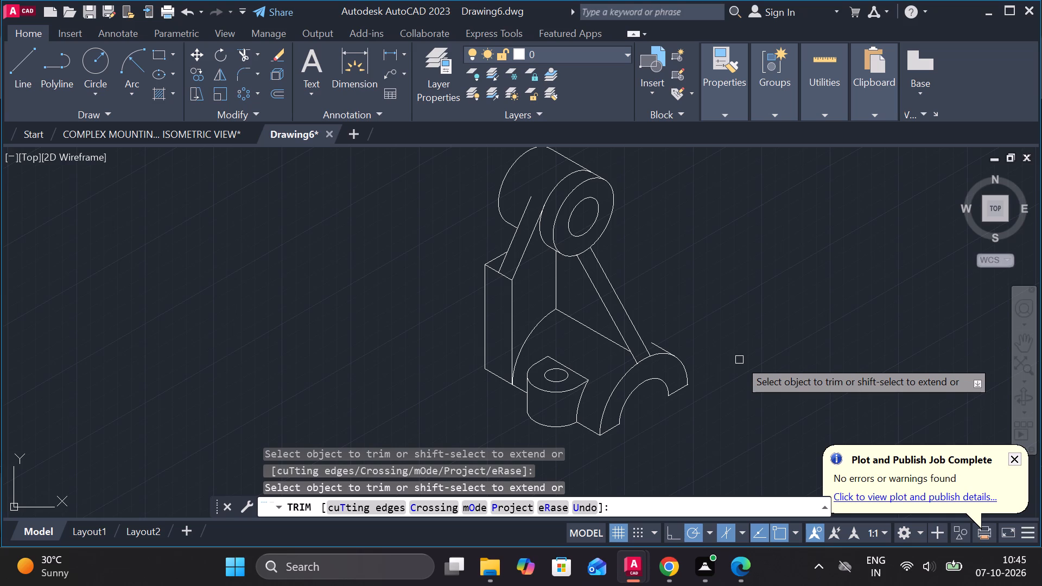
{"action": "key", "text": "Escape"}
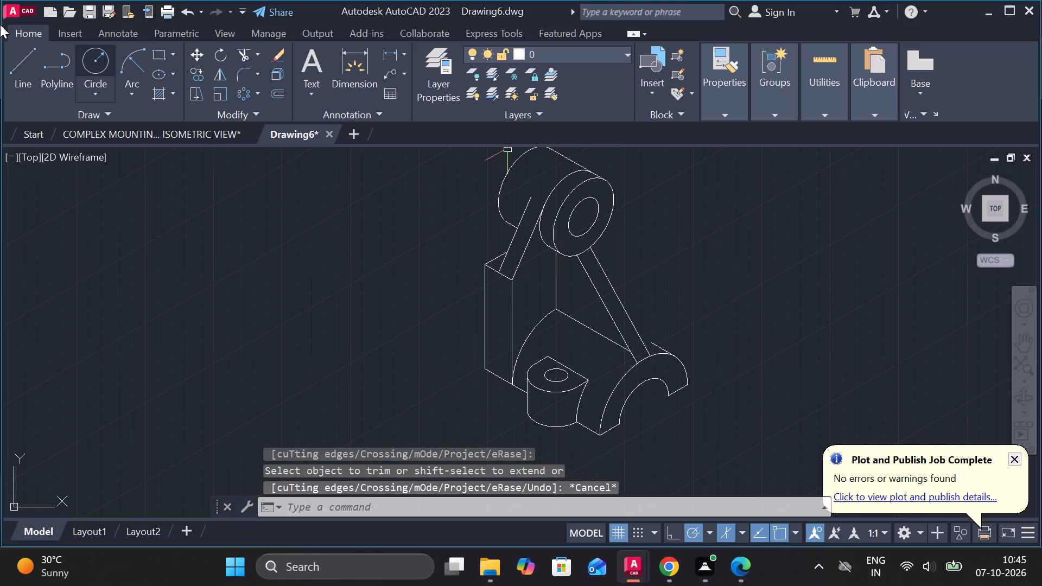
{"action": "left_click", "coordinate": [29, 61]}
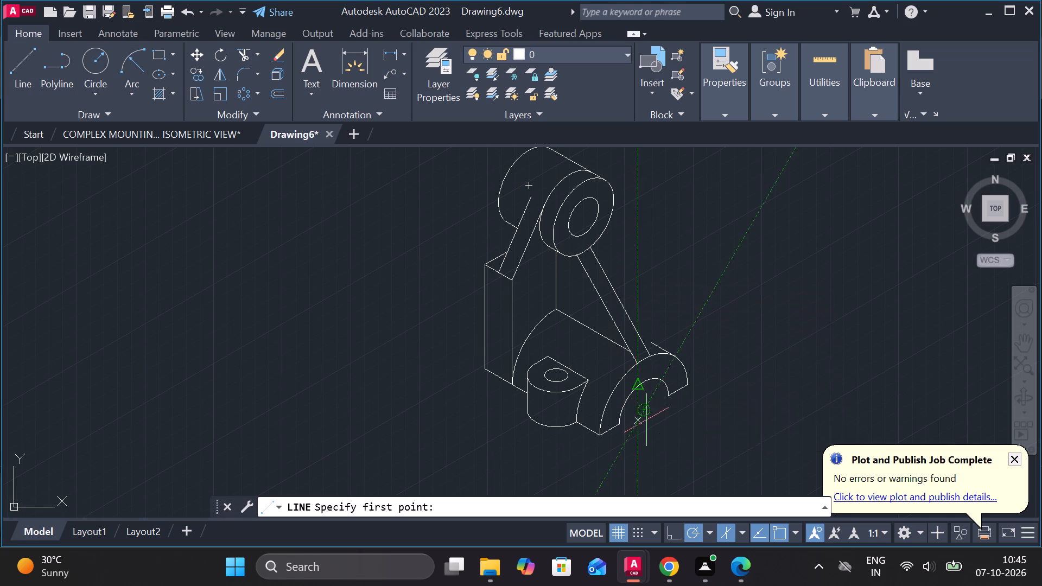
{"action": "left_click", "coordinate": [646, 410]}
{"action": "left_click", "coordinate": [707, 457]}
{"action": "key", "text": "Escape"}
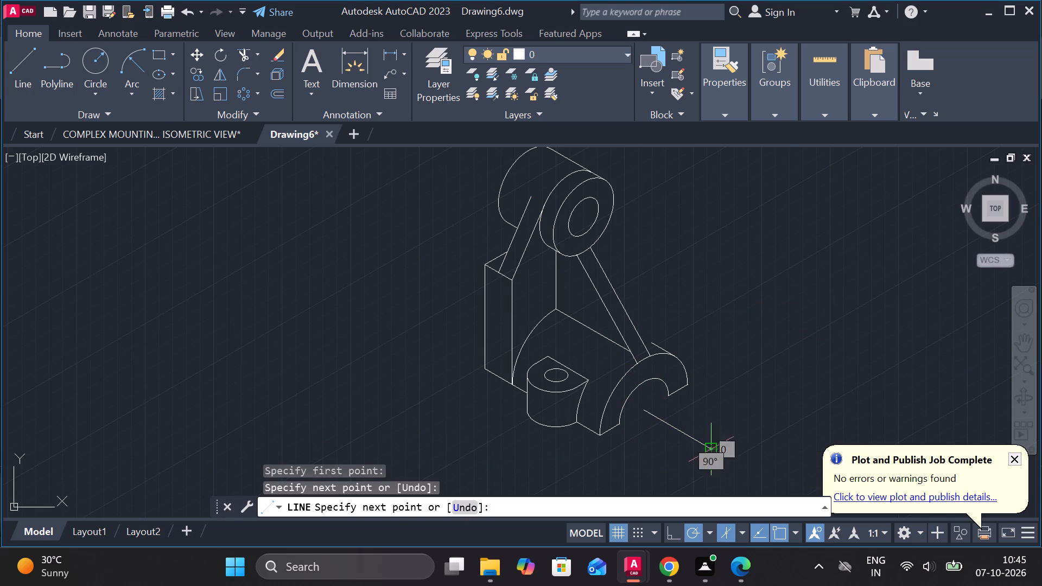
Copy the axis line 40 toward the boss side along the 210° direction, using its inner end as base point.
{"action": "middle_click_drag", "start_coordinate": [730, 429], "coordinate": [699, 370]}
{"action": "left_click", "coordinate": [652, 368]}
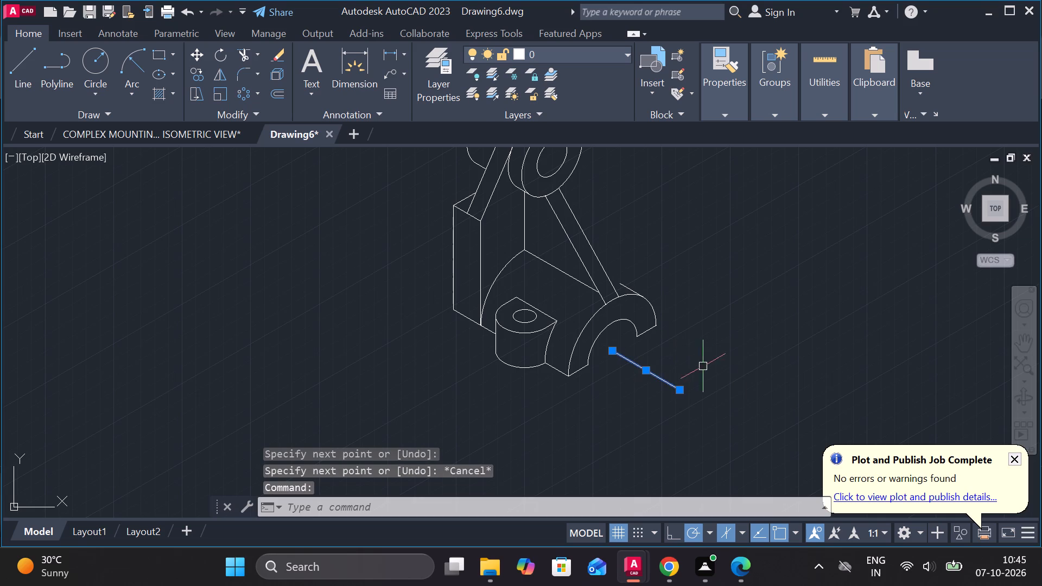
{"action": "type", "text": "co"}
{"action": "key", "text": "Return"}
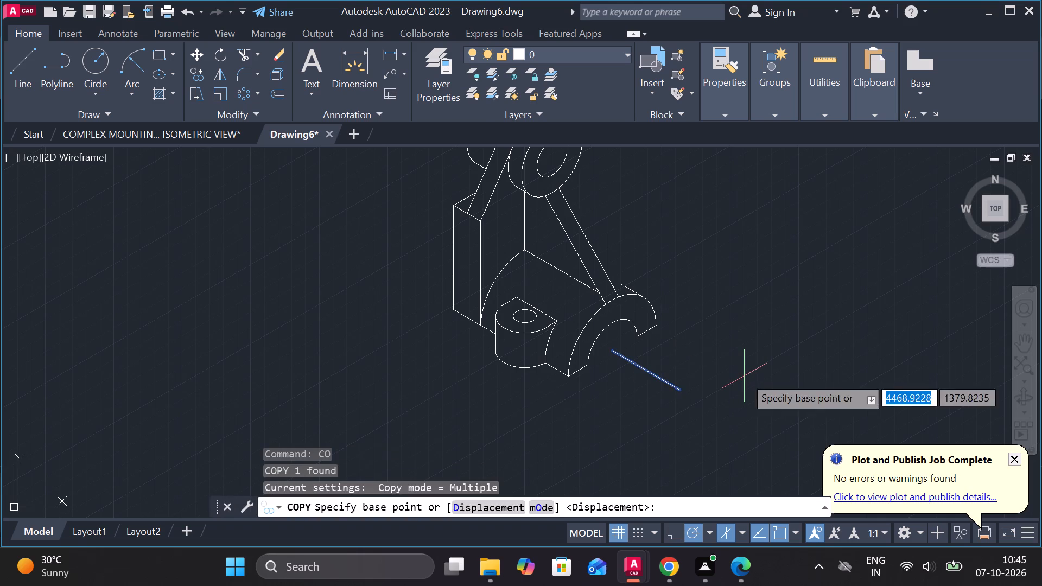
{"action": "left_click", "coordinate": [611, 350]}
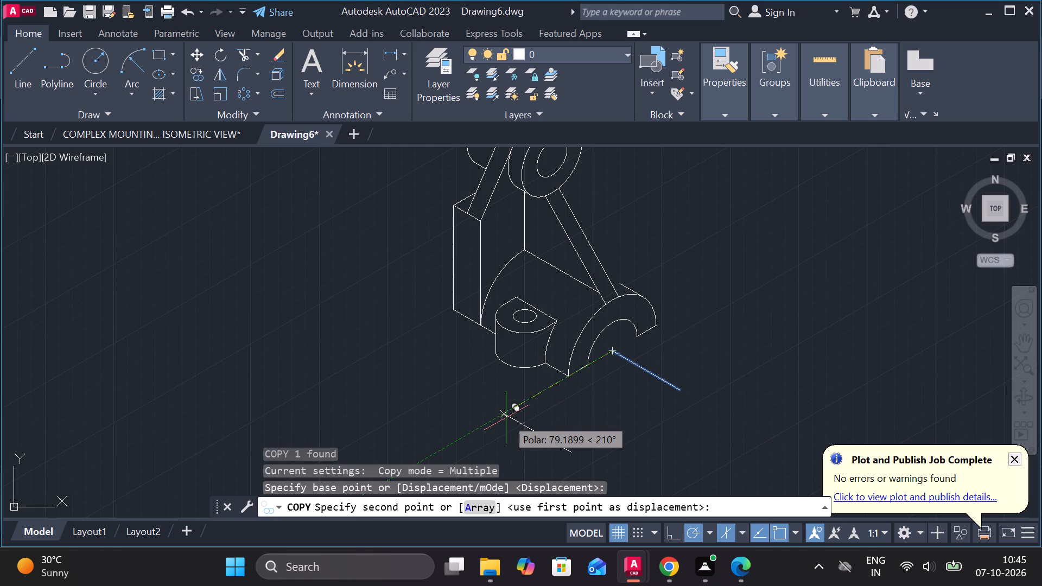
{"action": "type", "text": "40"}
{"action": "key", "text": "Return"}
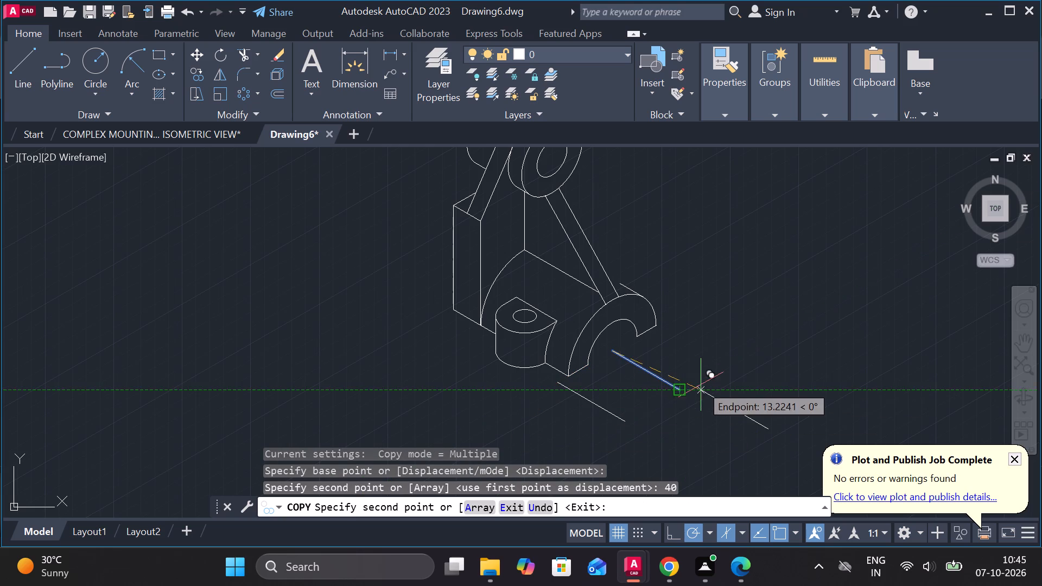
{"action": "key", "text": "grave"}
{"action": "key", "text": "Escape"}
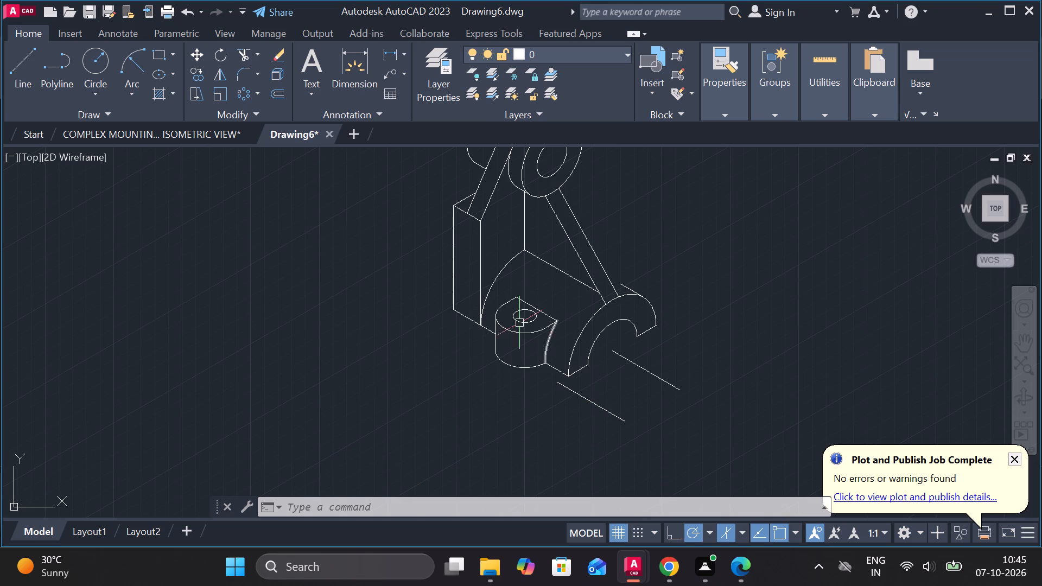
{"action": "left_click", "coordinate": [548, 333]}
{"action": "key", "text": "Escape"}
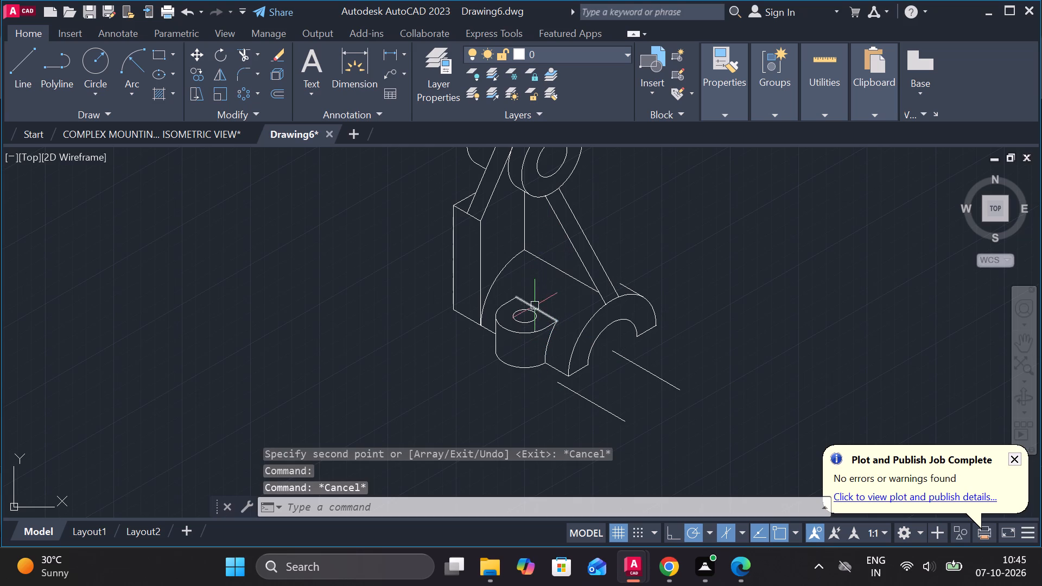
Lengthen the copied line backward along its own direction, past the boss and beyond the rear support.
{"action": "left_click", "coordinate": [573, 390]}
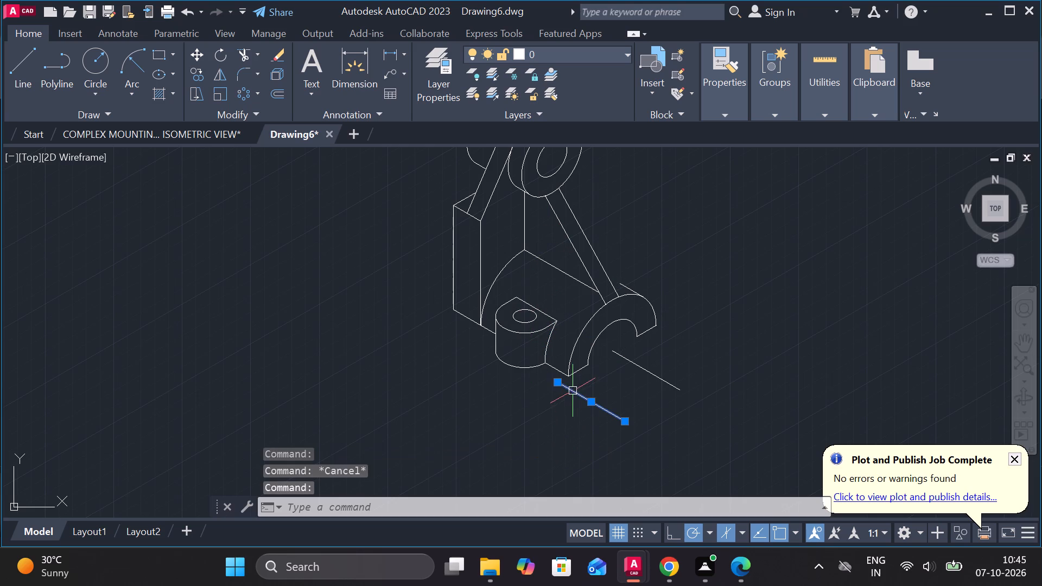
{"action": "left_click", "coordinate": [603, 420]}
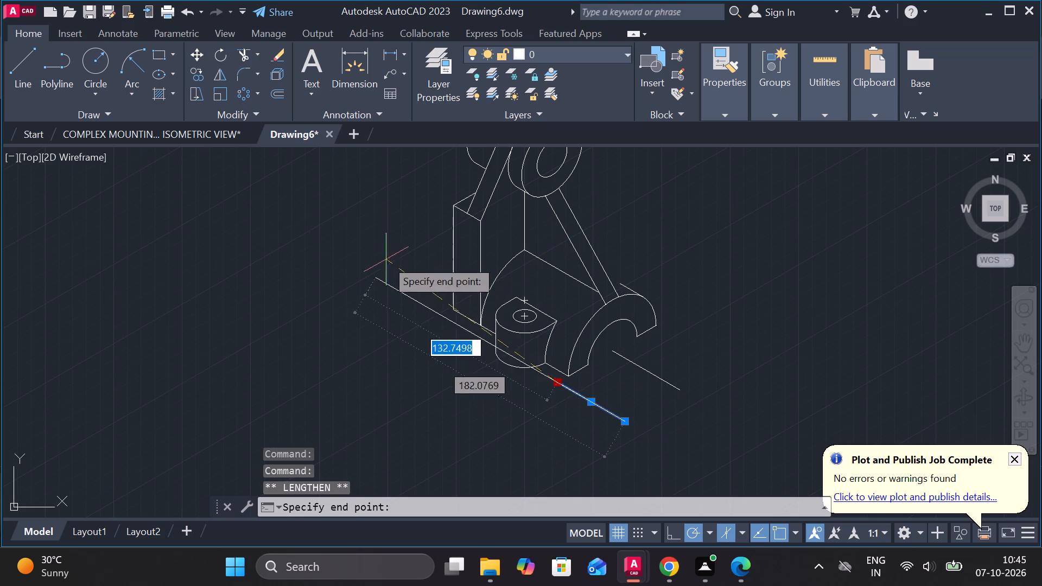
{"action": "left_click", "coordinate": [363, 250]}
{"action": "key", "text": "Escape"}
Copy the lengthened line 22 vertically upward from its front end.
{"action": "scroll", "coordinate": [540, 354], "scroll_direction": "up", "scroll_amount": 1}
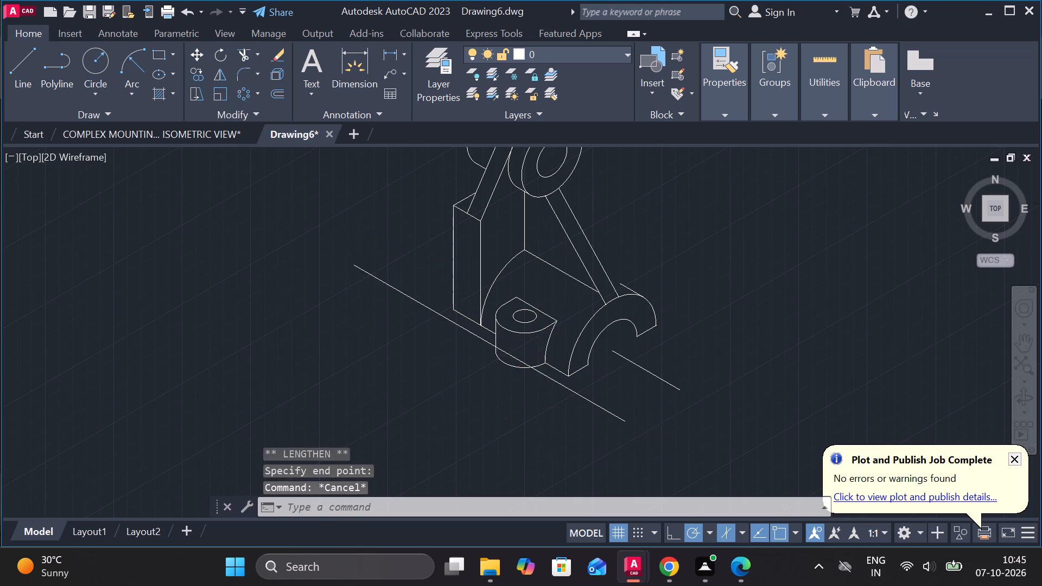
{"action": "scroll", "coordinate": [540, 354], "scroll_direction": "up", "scroll_amount": 1}
{"action": "scroll", "coordinate": [539, 353], "scroll_direction": "down", "scroll_amount": 2}
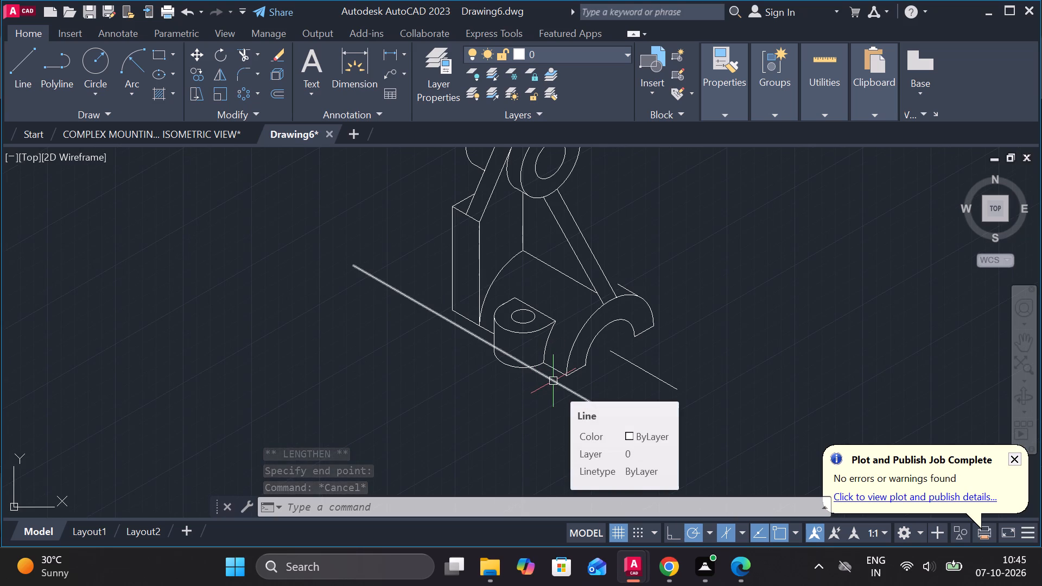
{"action": "left_click", "coordinate": [553, 381]}
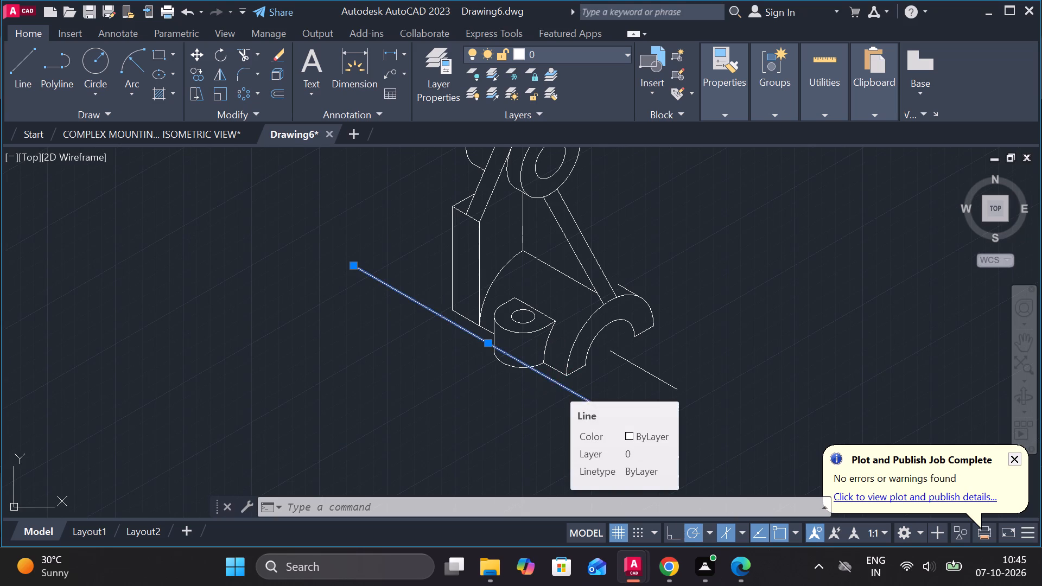
{"action": "type", "text": "co"}
{"action": "key", "text": "Return"}
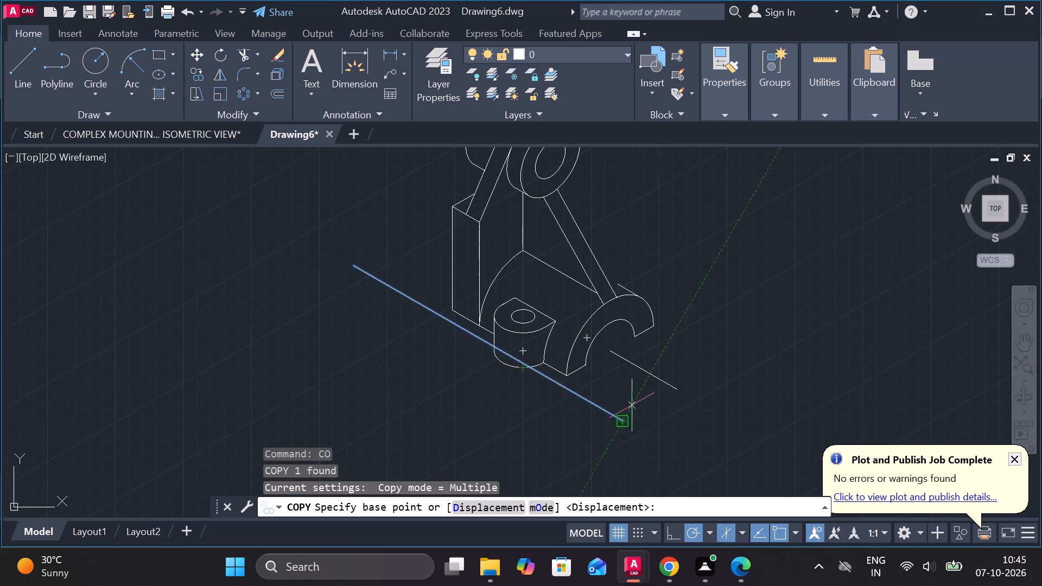
{"action": "scroll", "coordinate": [632, 405], "scroll_direction": "up", "scroll_amount": 2}
{"action": "left_click", "coordinate": [605, 449]}
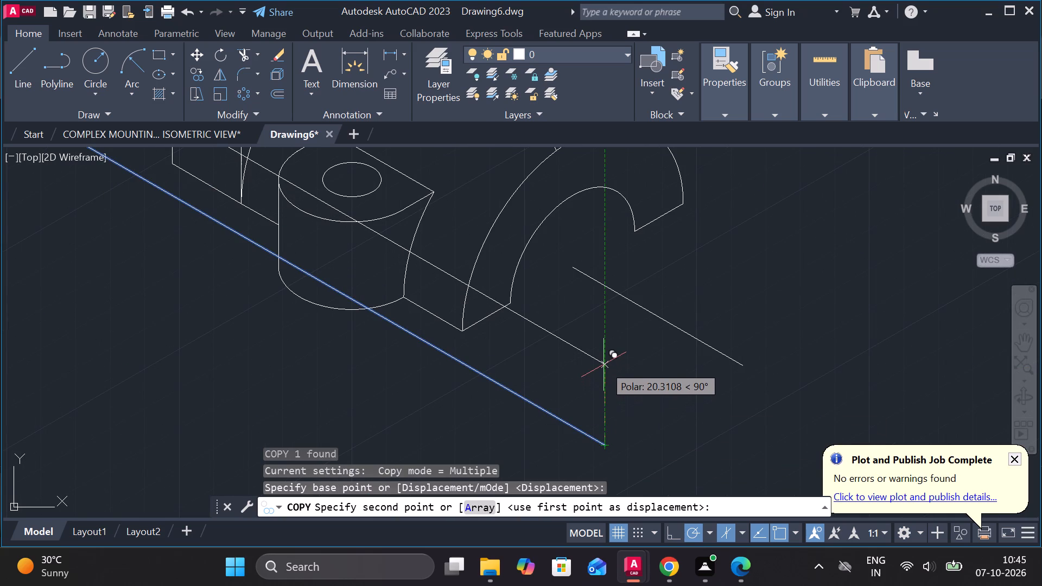
{"action": "type", "text": "22"}
{"action": "key", "text": "Return"}
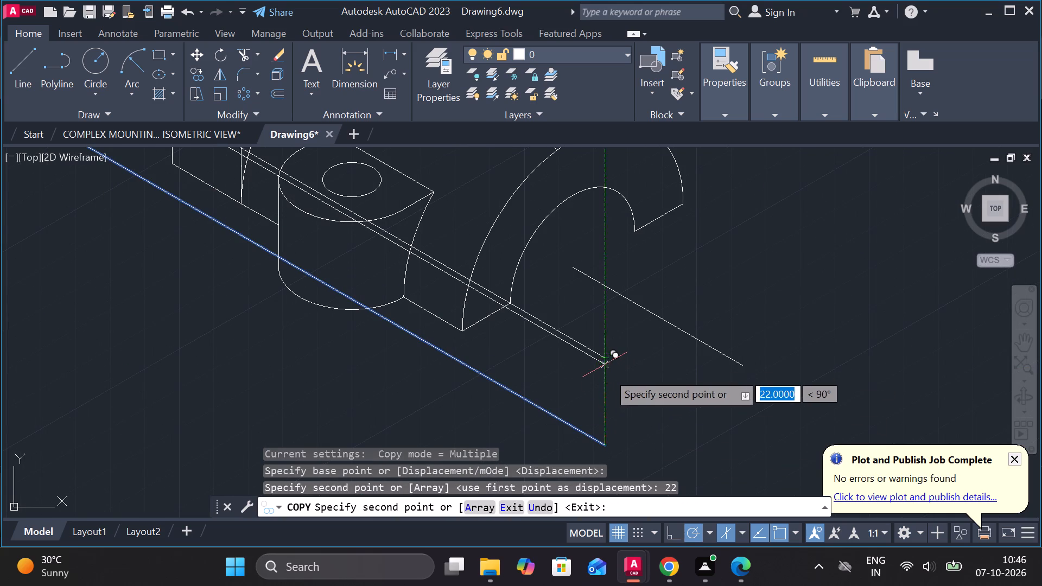
{"action": "scroll", "coordinate": [569, 378], "scroll_direction": "down", "scroll_amount": 1}
{"action": "key", "text": "Escape"}
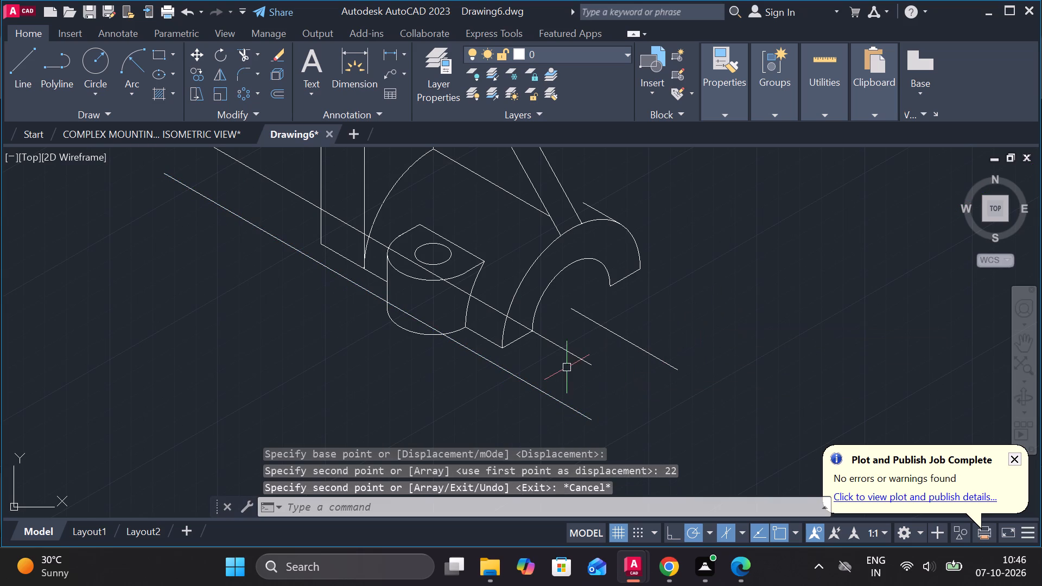
Erase the original lengthened line below the boss, keeping the raised copy.
{"action": "left_click", "coordinate": [537, 393]}
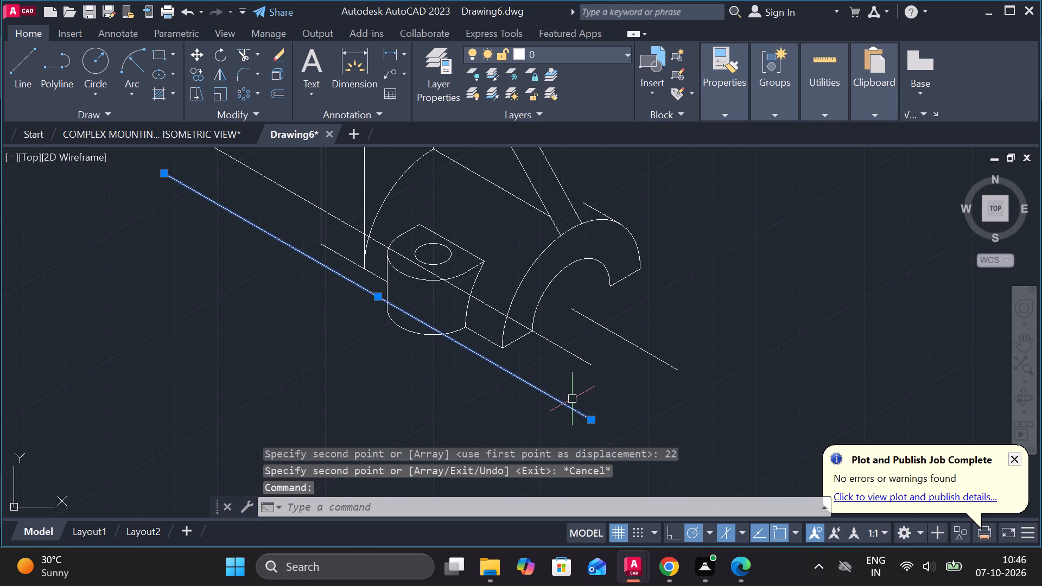
{"action": "key", "text": "e"}
{"action": "key", "text": "Return"}
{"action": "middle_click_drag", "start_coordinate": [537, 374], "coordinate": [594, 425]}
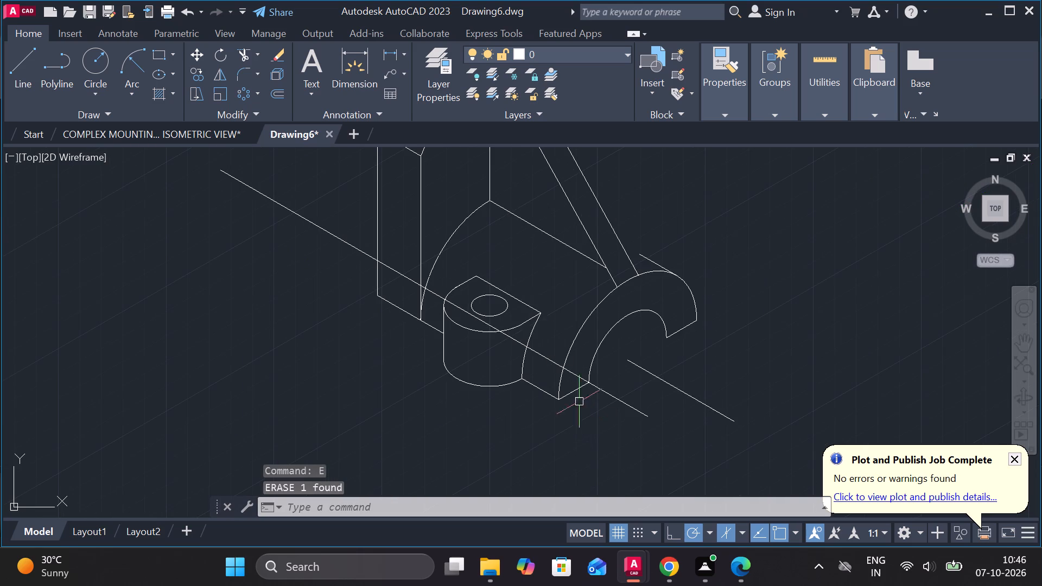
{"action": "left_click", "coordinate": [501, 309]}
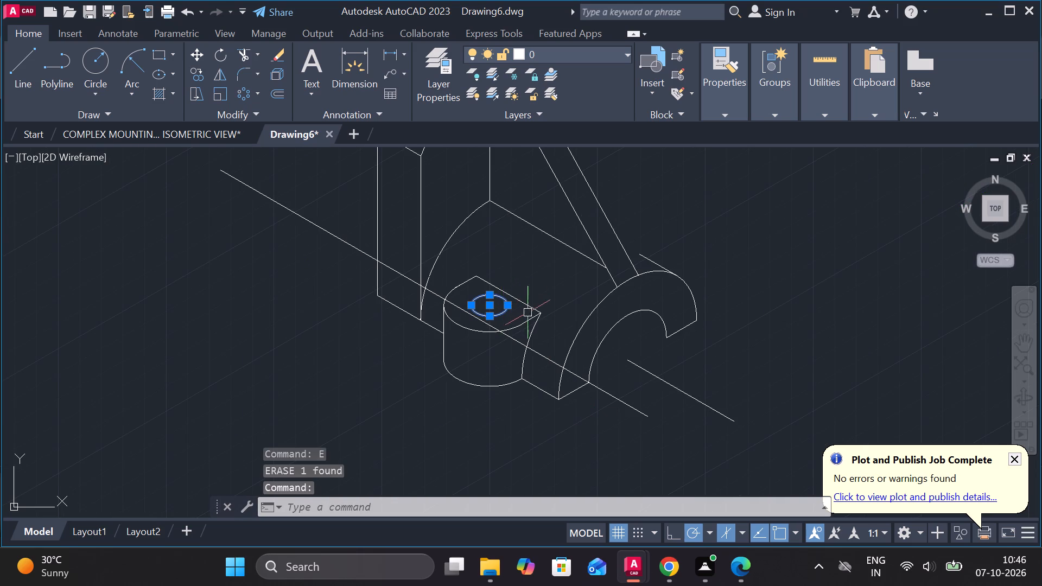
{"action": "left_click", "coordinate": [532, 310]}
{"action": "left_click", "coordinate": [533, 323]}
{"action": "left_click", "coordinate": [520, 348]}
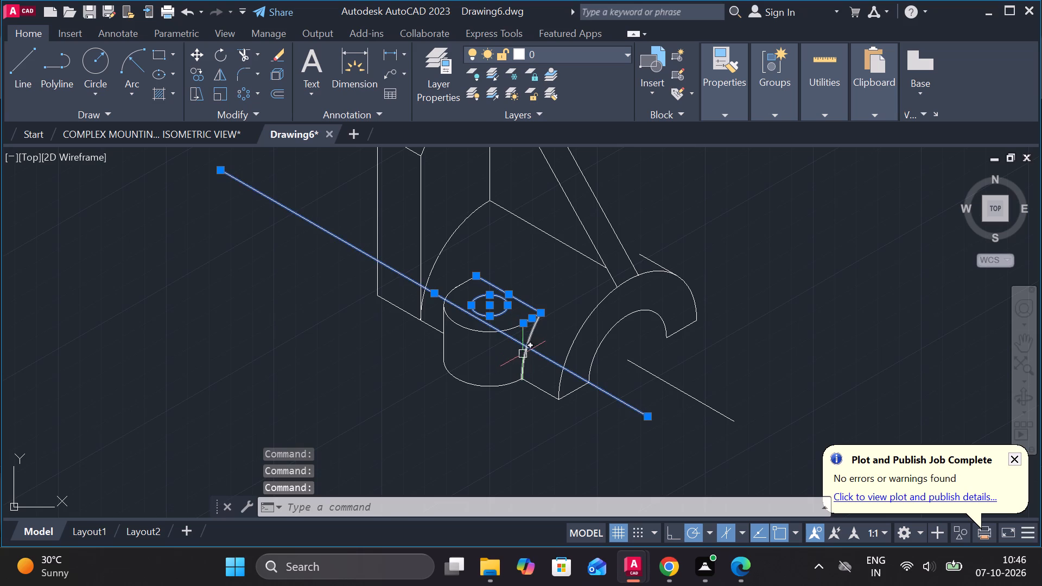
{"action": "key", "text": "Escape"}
Erase the side boss: its top and bottom arcs, vertical side edge, sloping top edge, hole ellipse and curved junction arc.
{"action": "left_click", "coordinate": [486, 383]}
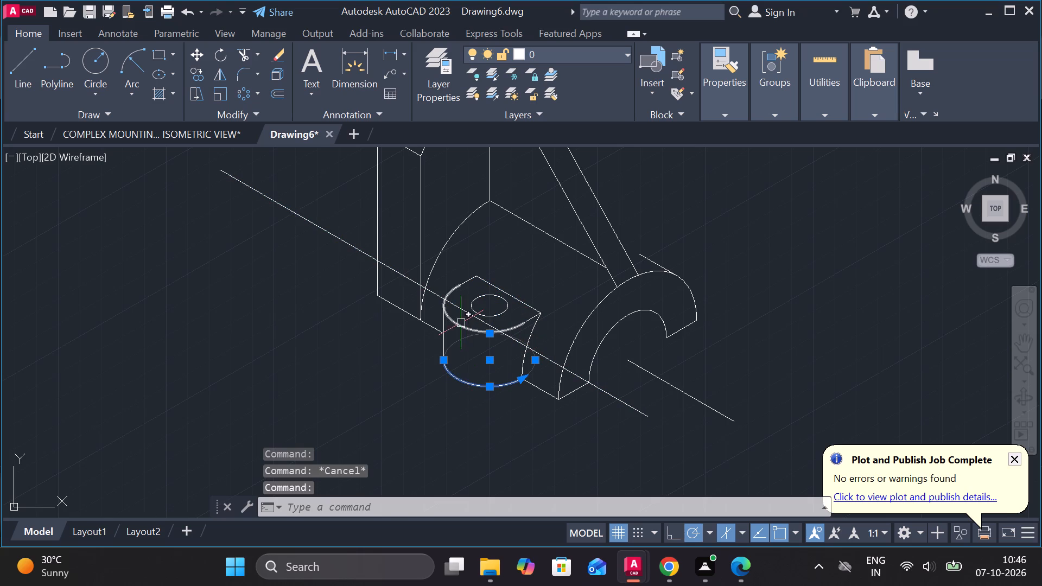
{"action": "left_click", "coordinate": [461, 322]}
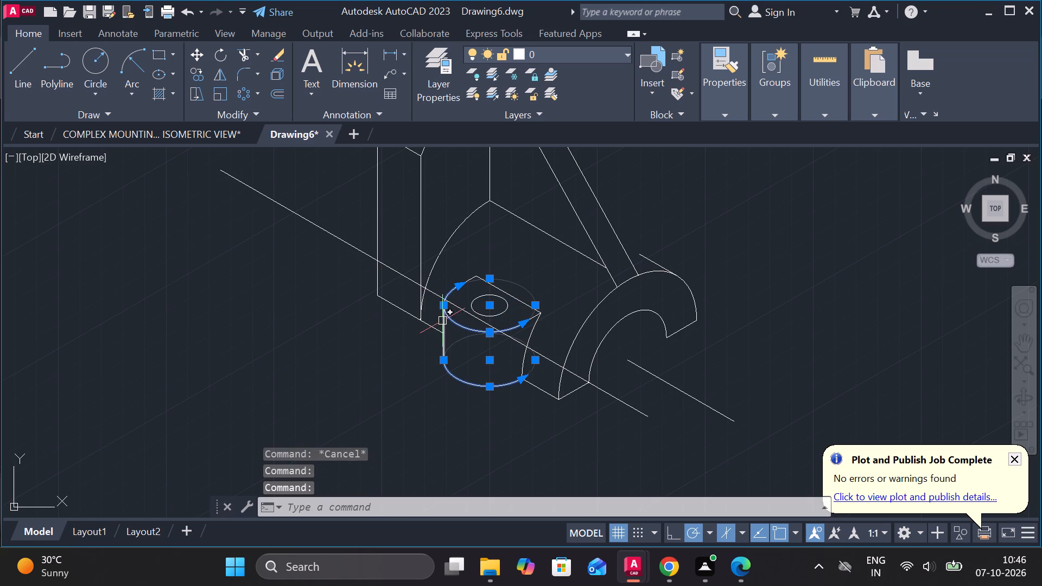
{"action": "left_click", "coordinate": [443, 321]}
{"action": "scroll", "coordinate": [494, 313], "scroll_direction": "up", "scroll_amount": 2}
{"action": "left_click", "coordinate": [550, 276]}
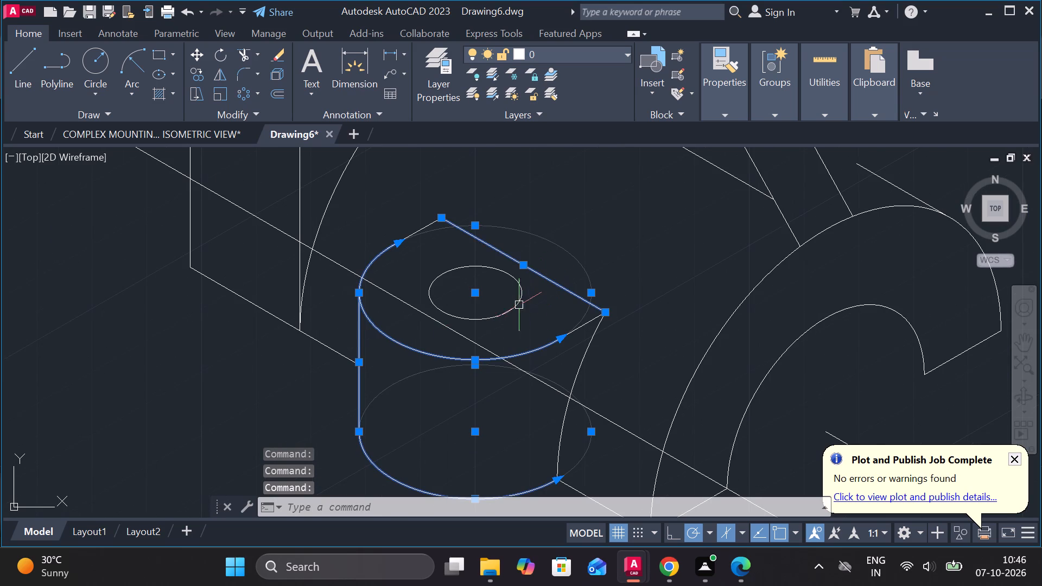
{"action": "left_click", "coordinate": [512, 305]}
{"action": "left_click", "coordinate": [587, 351]}
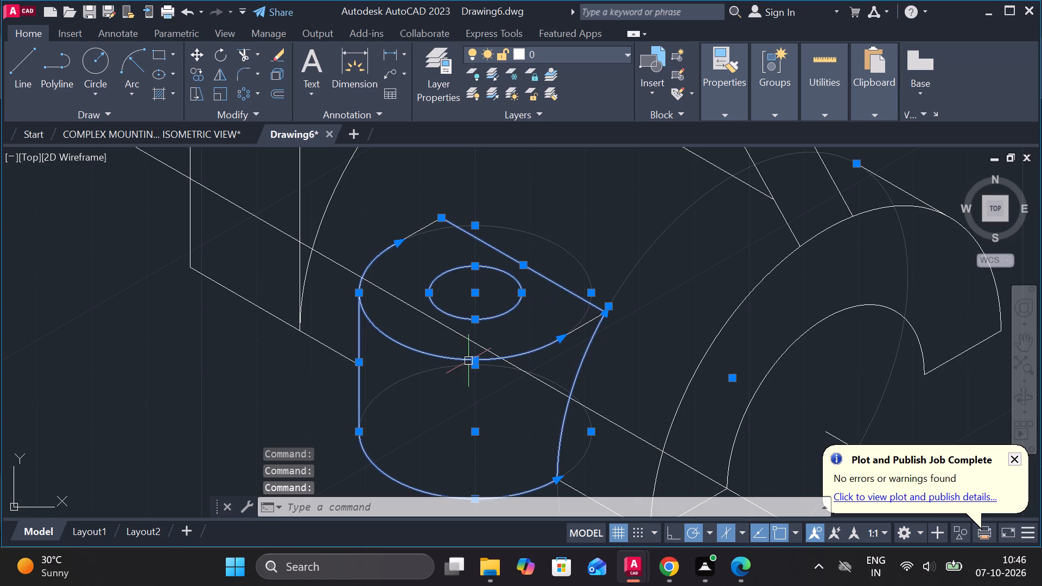
{"action": "scroll", "coordinate": [464, 371], "scroll_direction": "down", "scroll_amount": 2}
{"action": "key", "text": "e"}
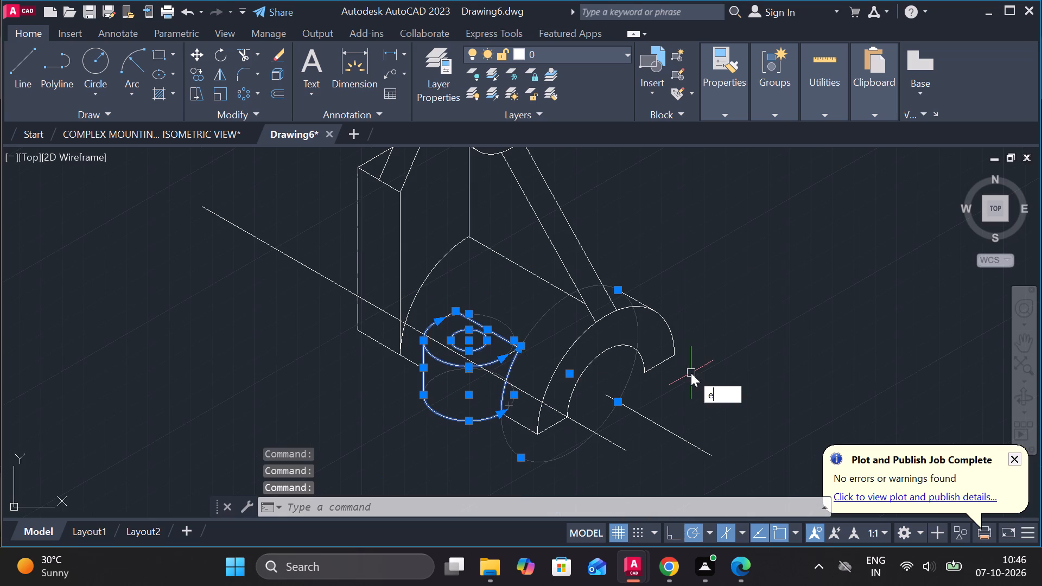
{"action": "key", "text": "Return"}
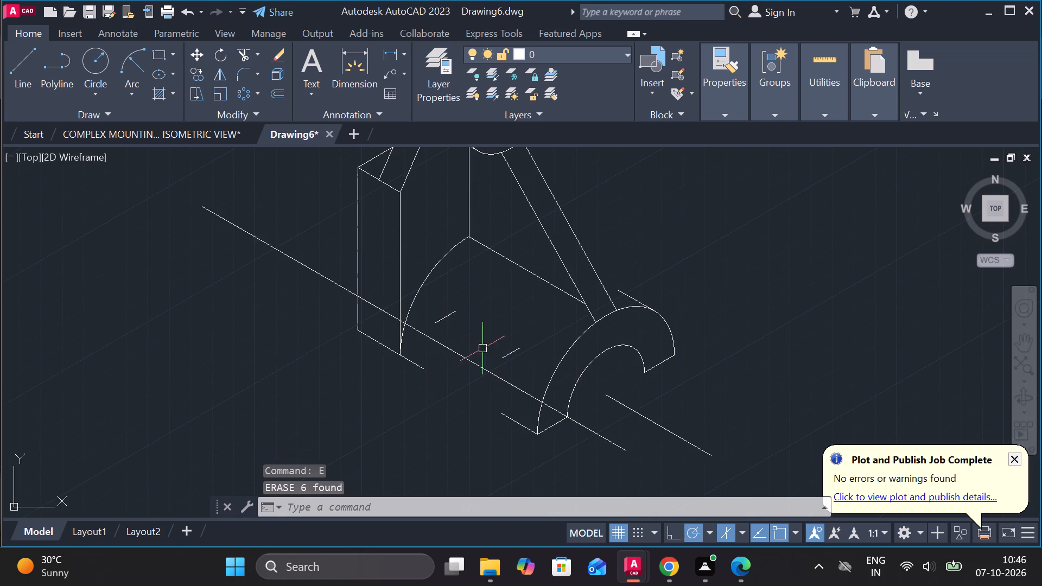
Erase the two leftover short slanted lines and the stray tiny fragment where the side boss was.
{"action": "left_click", "coordinate": [516, 354]}
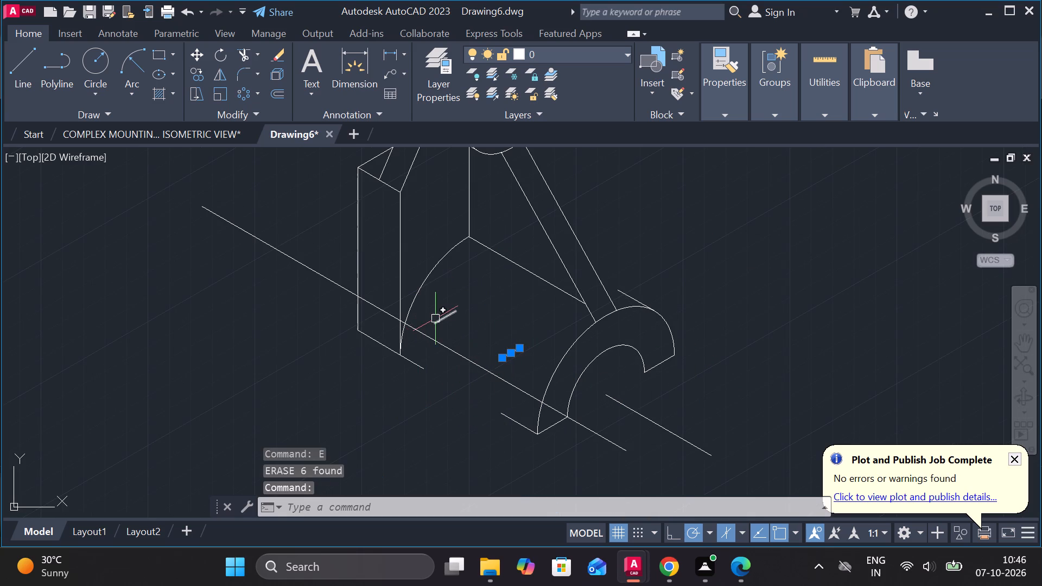
{"action": "left_click", "coordinate": [437, 319]}
{"action": "key", "text": "e"}
{"action": "key", "text": "Return"}
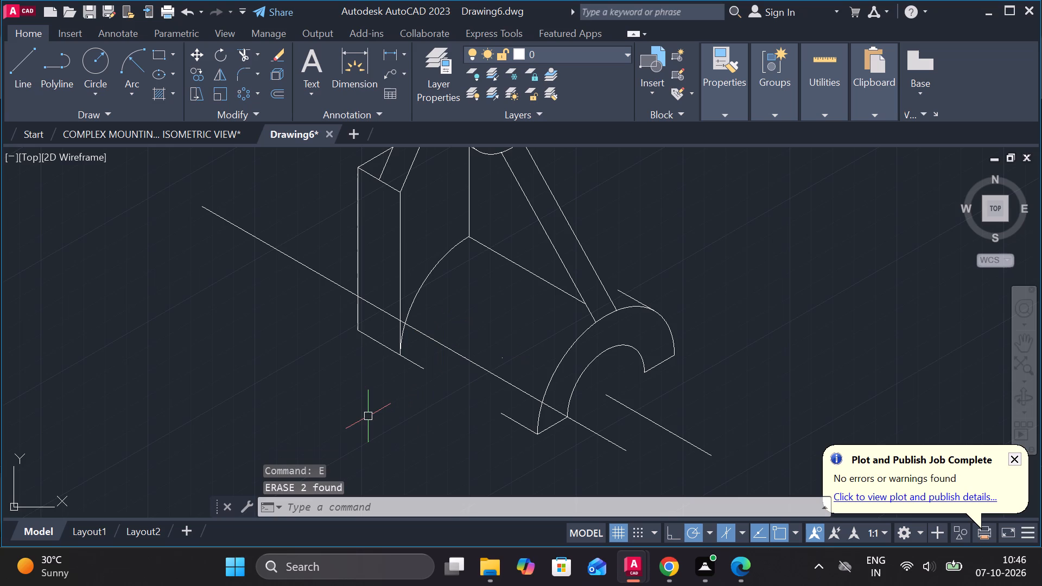
{"action": "left_click", "coordinate": [502, 357]}
{"action": "key", "text": "e"}
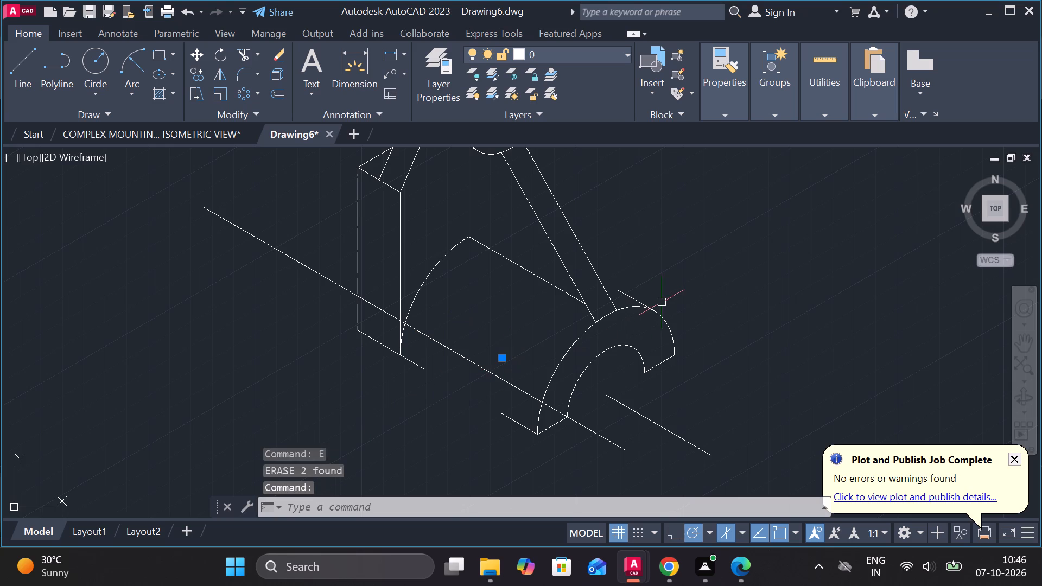
{"action": "key", "text": "Return"}
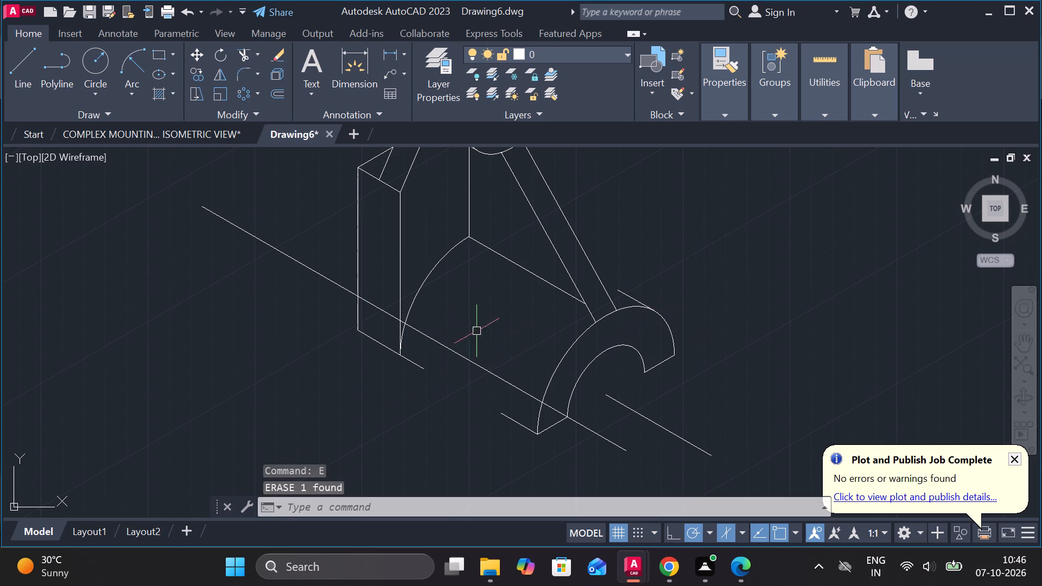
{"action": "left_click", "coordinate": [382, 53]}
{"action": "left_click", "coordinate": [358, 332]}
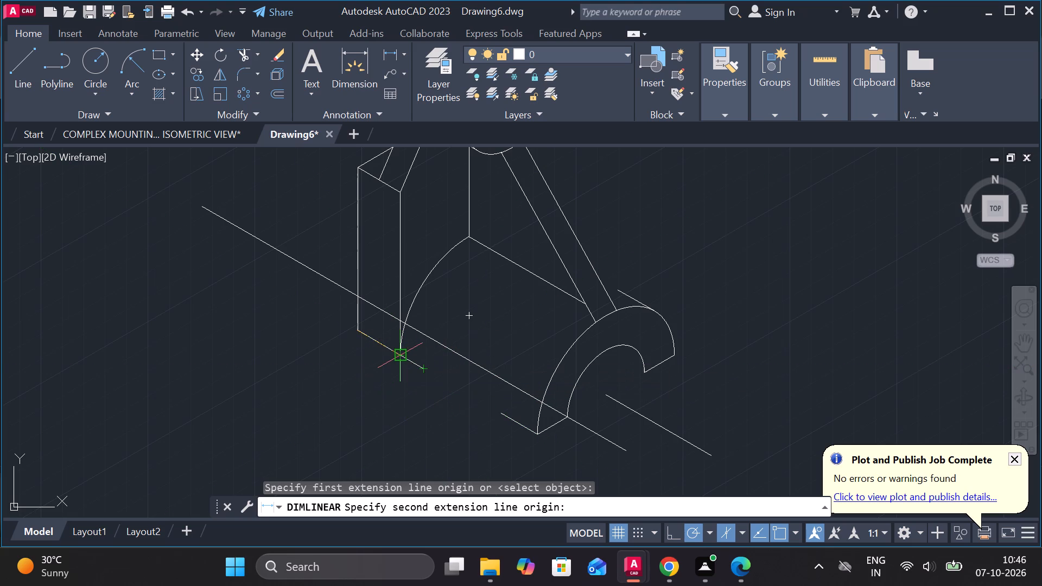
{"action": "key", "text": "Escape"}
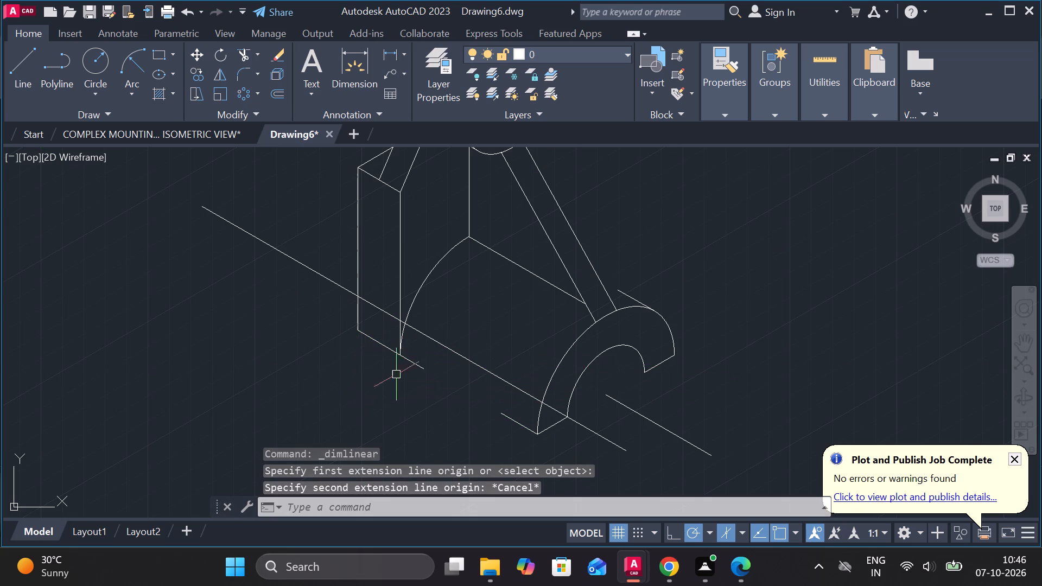
Erase the two short remnants of the body's lower side edge, at the support's bottom corner and the front ring's foot.
{"action": "left_click", "coordinate": [422, 362]}
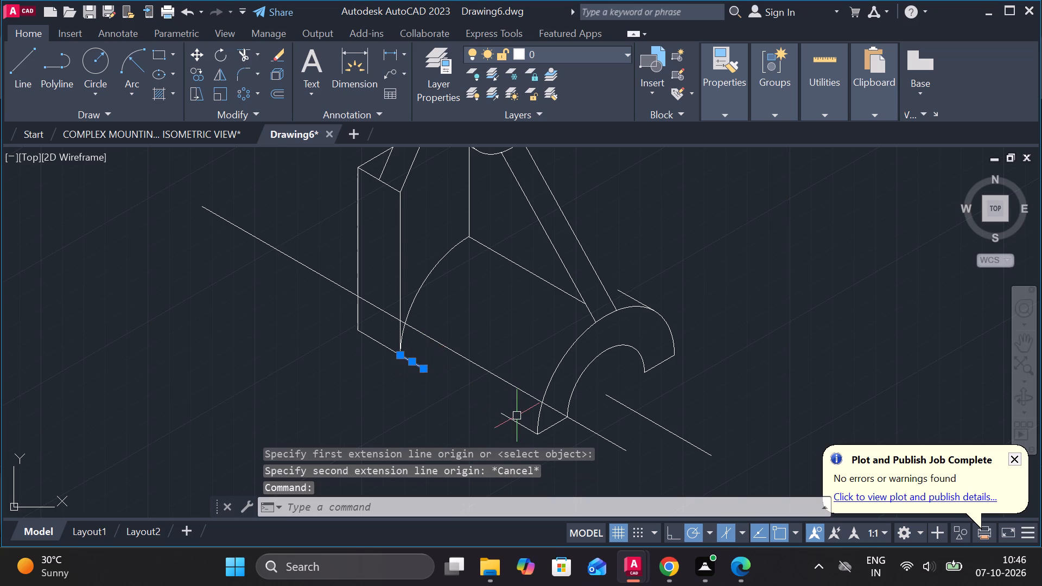
{"action": "left_click", "coordinate": [514, 422]}
{"action": "key", "text": "e"}
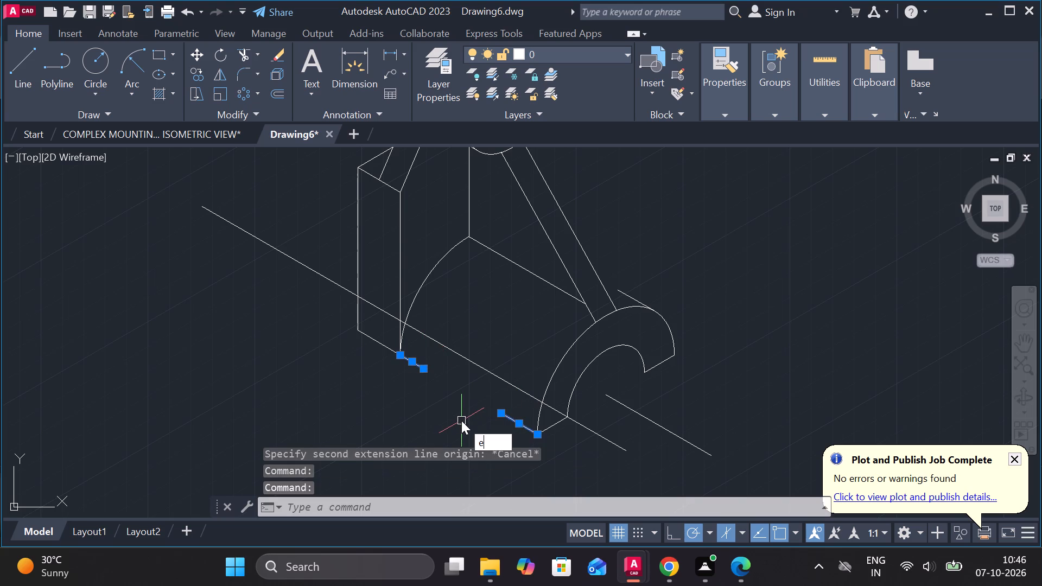
{"action": "key", "text": "Return"}
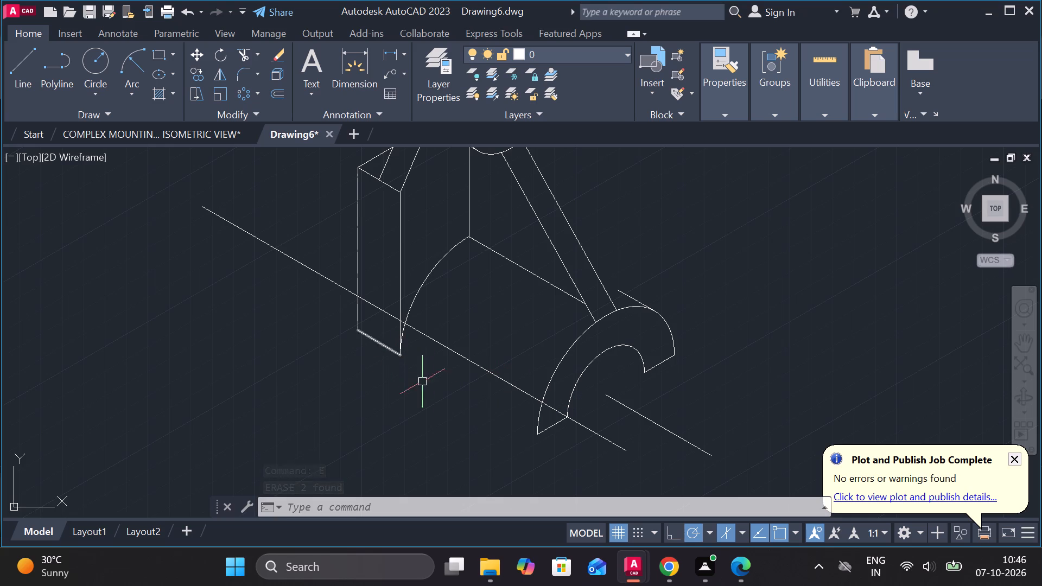
Draw a 32 long line from the support's lower front corner, continuing the direction of its bottom edge.
{"action": "left_click", "coordinate": [26, 61]}
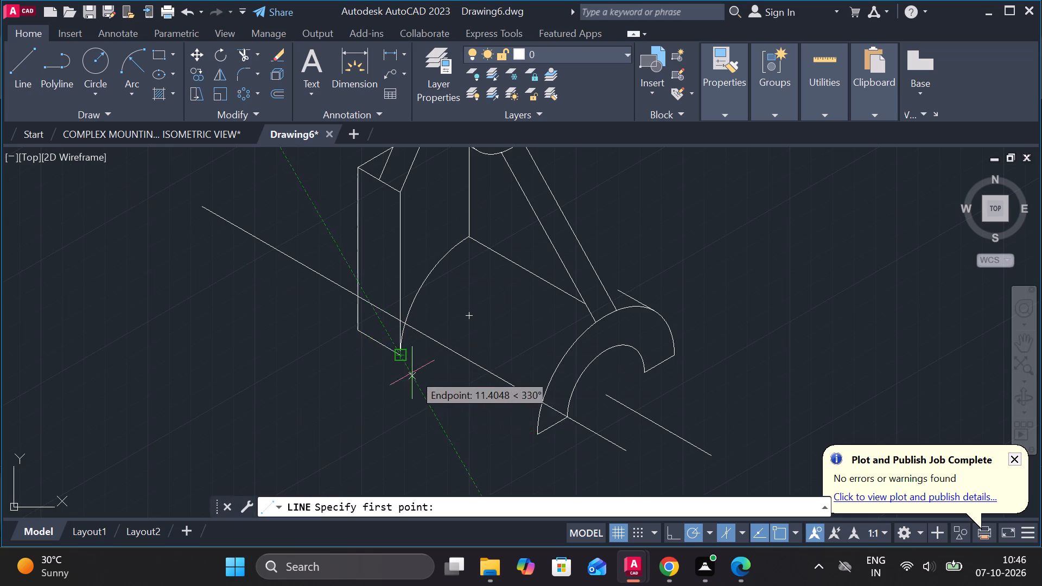
{"action": "scroll", "coordinate": [406, 358], "scroll_direction": "up", "scroll_amount": 4}
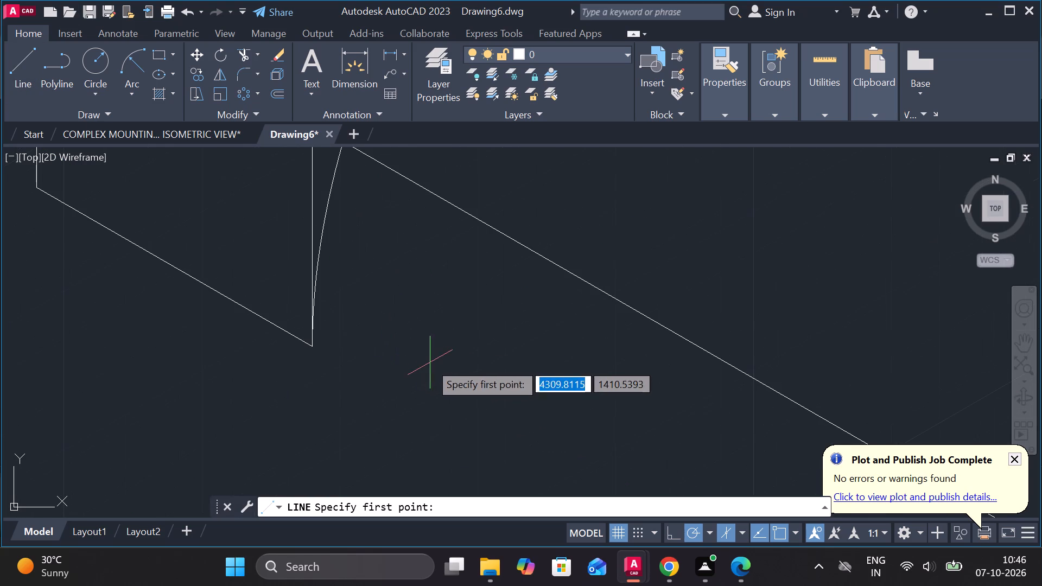
{"action": "scroll", "coordinate": [336, 342], "scroll_direction": "up", "scroll_amount": 2}
{"action": "scroll", "coordinate": [336, 342], "scroll_direction": "down", "scroll_amount": 2}
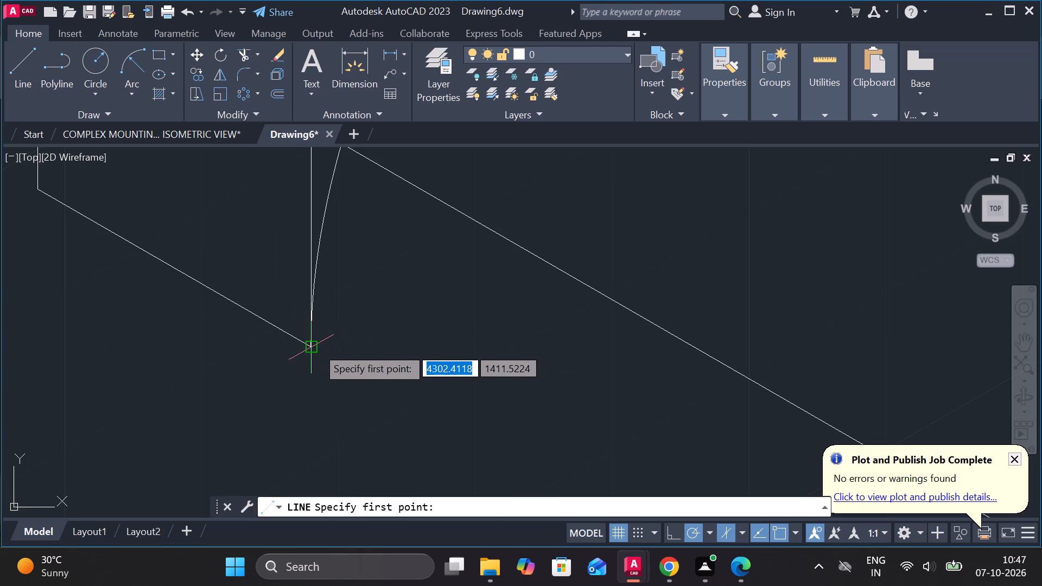
{"action": "left_click", "coordinate": [316, 347]}
{"action": "scroll", "coordinate": [463, 387], "scroll_direction": "down", "scroll_amount": 2}
{"action": "middle_click_drag", "start_coordinate": [506, 430], "coordinate": [506, 431]}
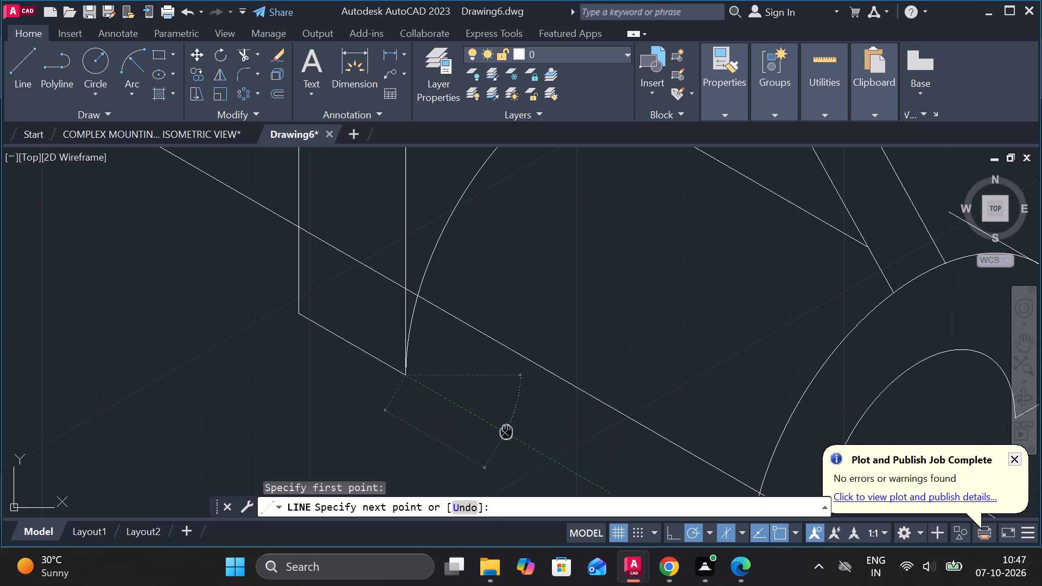
{"action": "middle_click_drag", "start_coordinate": [506, 431], "coordinate": [447, 331]}
{"action": "type", "text": "32"}
{"action": "key", "text": "Return"}
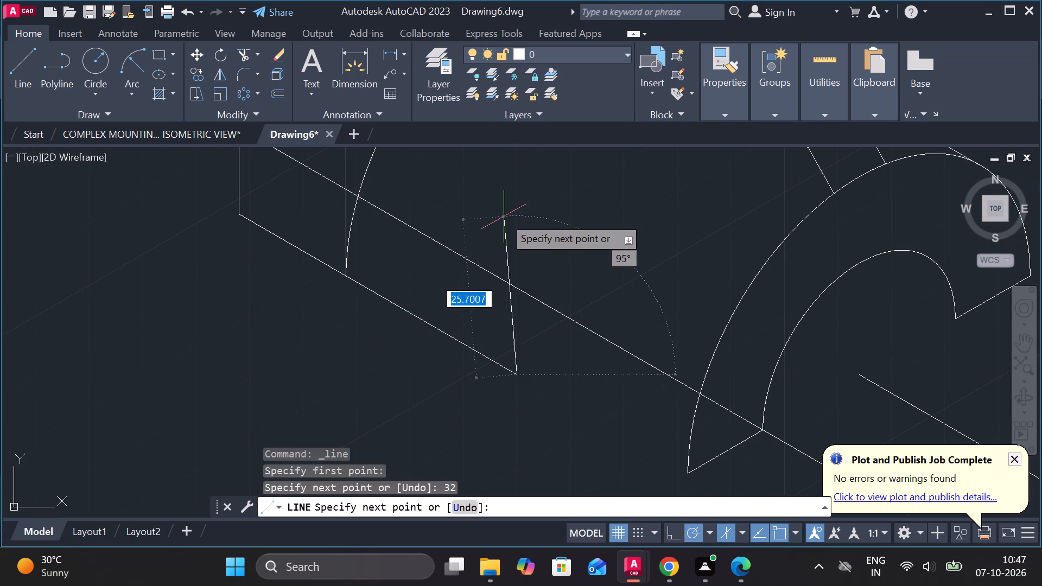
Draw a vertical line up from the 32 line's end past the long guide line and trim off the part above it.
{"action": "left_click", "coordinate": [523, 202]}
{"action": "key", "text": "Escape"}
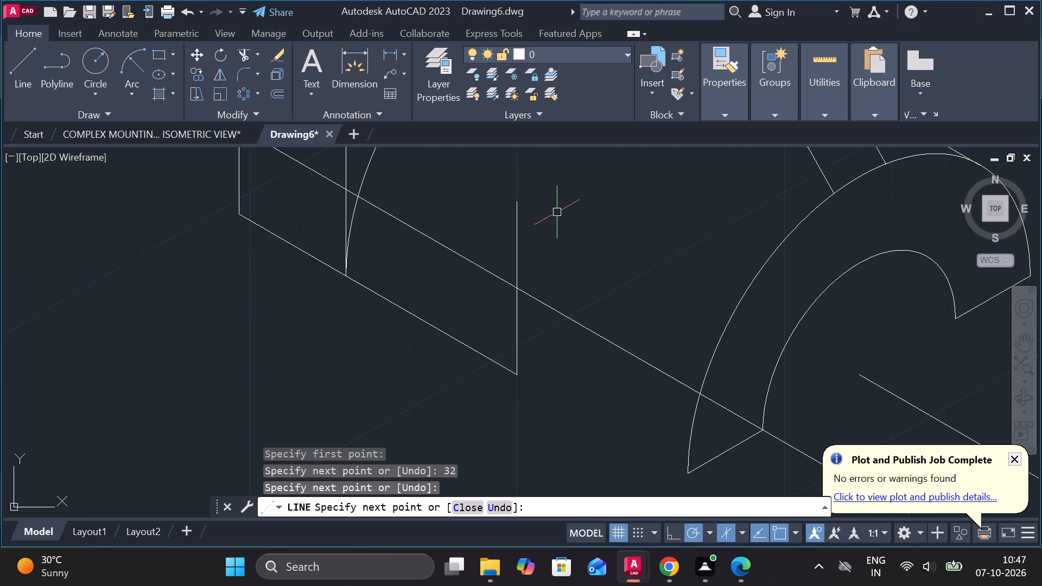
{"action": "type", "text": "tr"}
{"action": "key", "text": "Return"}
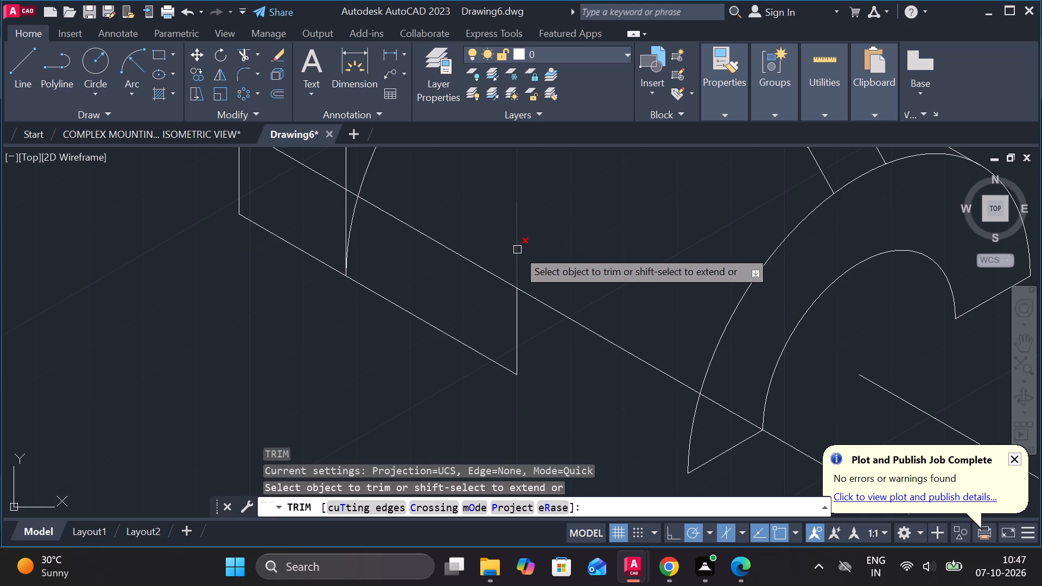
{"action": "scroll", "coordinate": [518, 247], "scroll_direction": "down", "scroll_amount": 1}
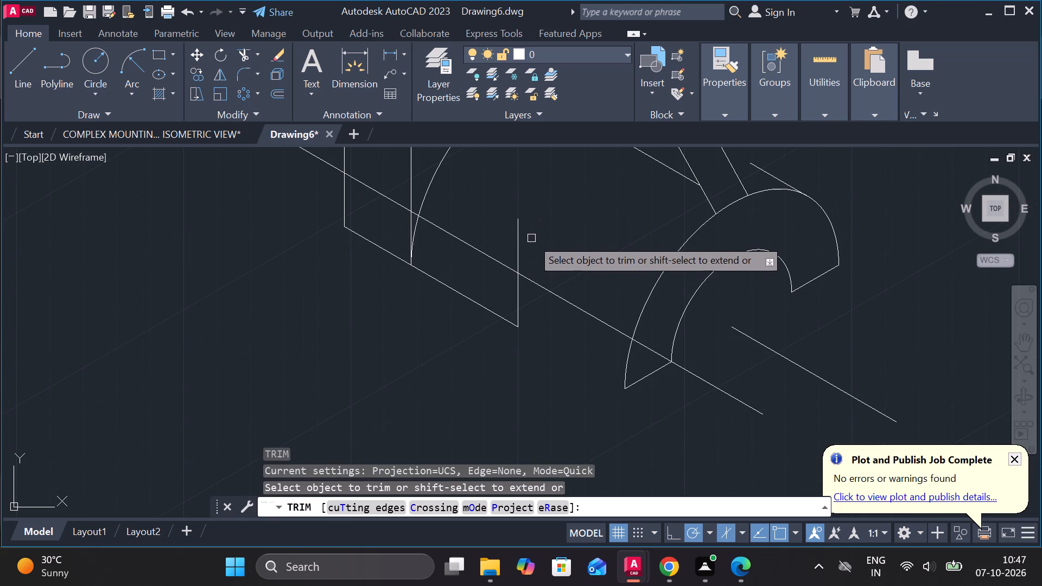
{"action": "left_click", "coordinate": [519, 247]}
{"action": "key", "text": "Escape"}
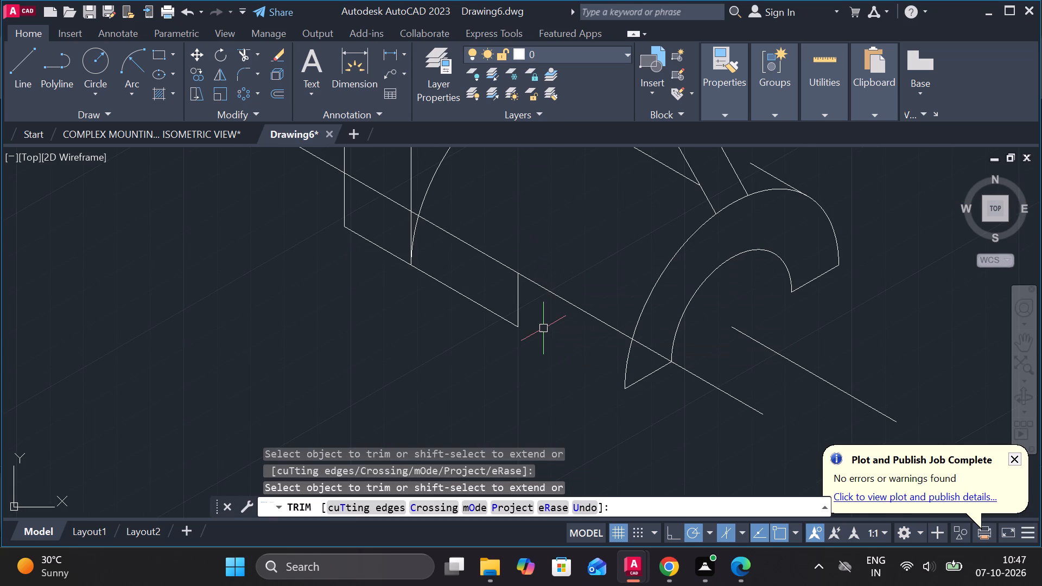
Draw a top-plane isocircle of diameter 30 centred where the short vertical line meets the guide line.
{"action": "type", "text": "el"}
{"action": "key", "text": "Return"}
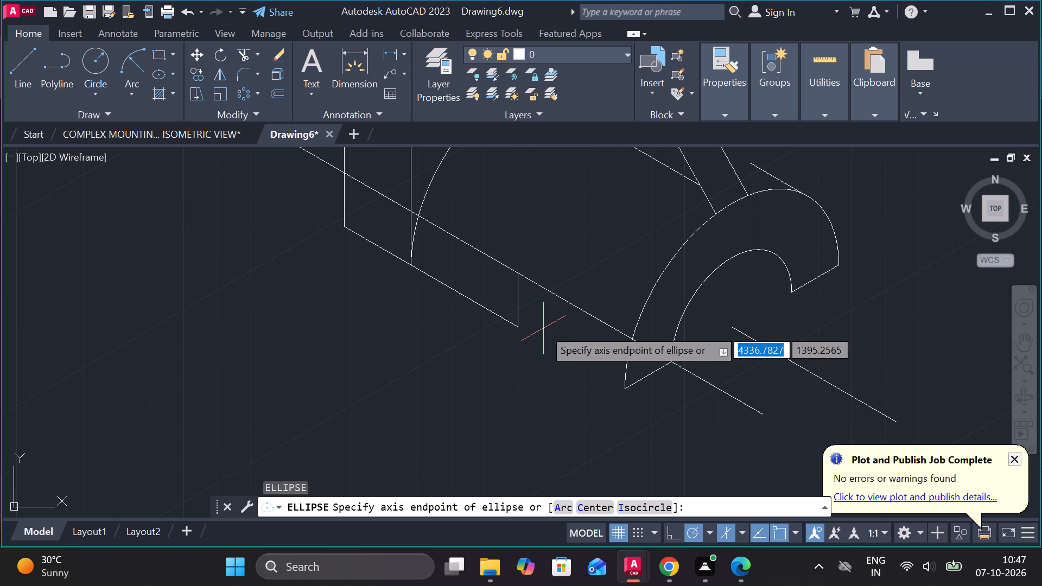
{"action": "key", "text": "i"}
{"action": "key", "text": "Return"}
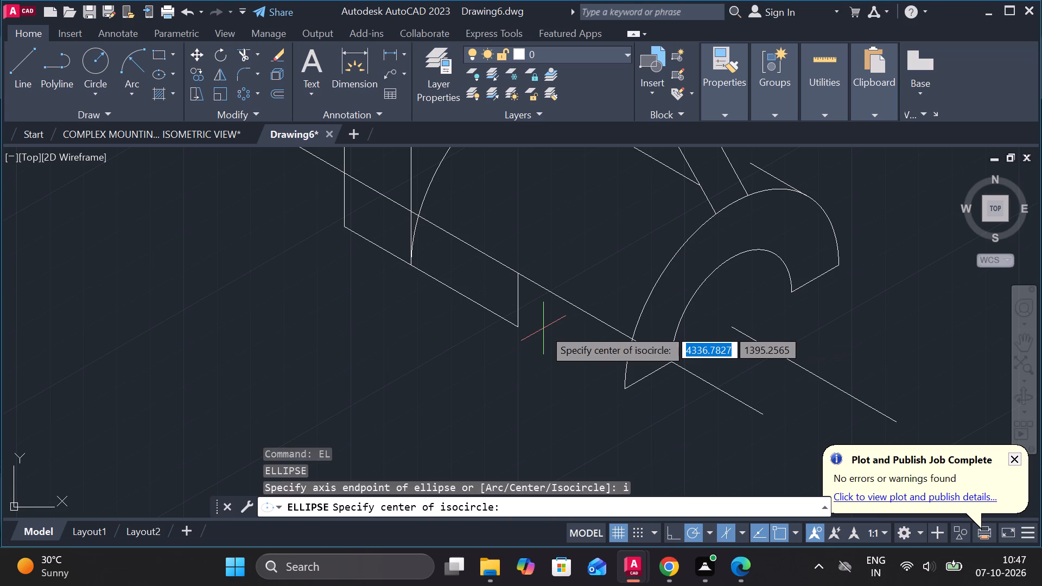
{"action": "left_click", "coordinate": [521, 274]}
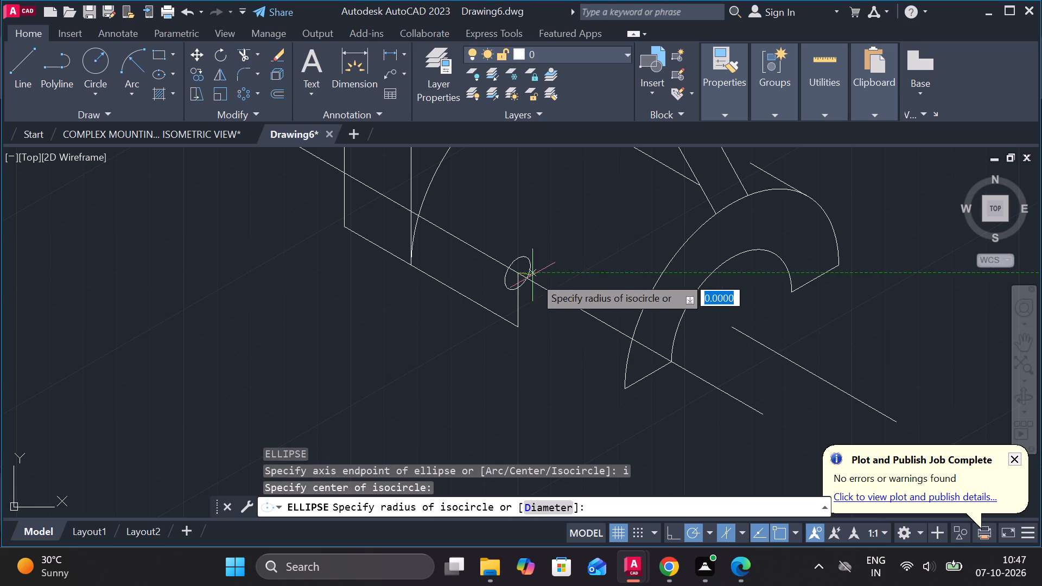
{"action": "key", "text": "F5"}
{"action": "key", "text": "F5"}
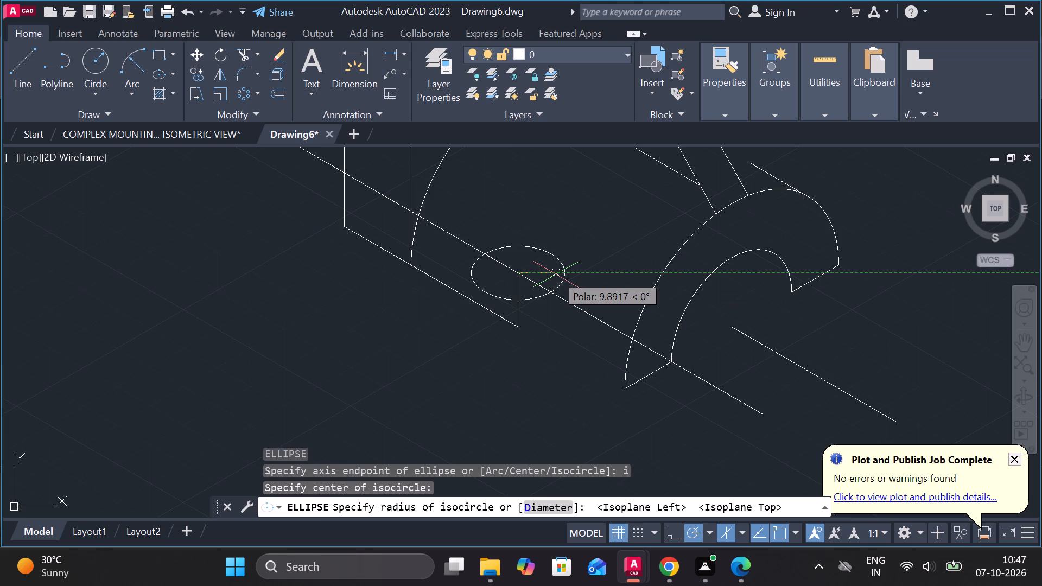
{"action": "key", "text": "d"}
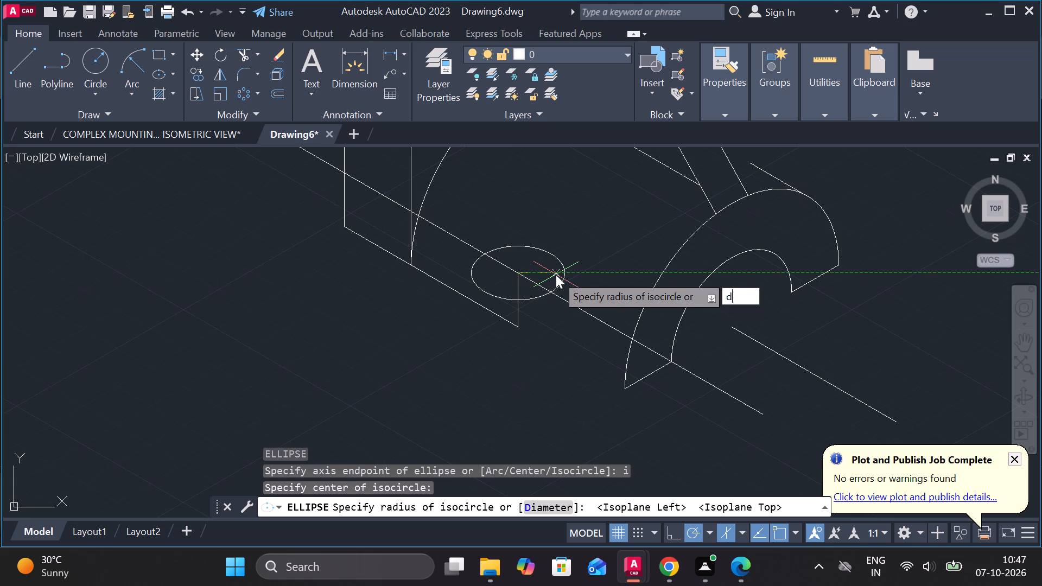
{"action": "key", "text": "Return"}
{"action": "type", "text": "30"}
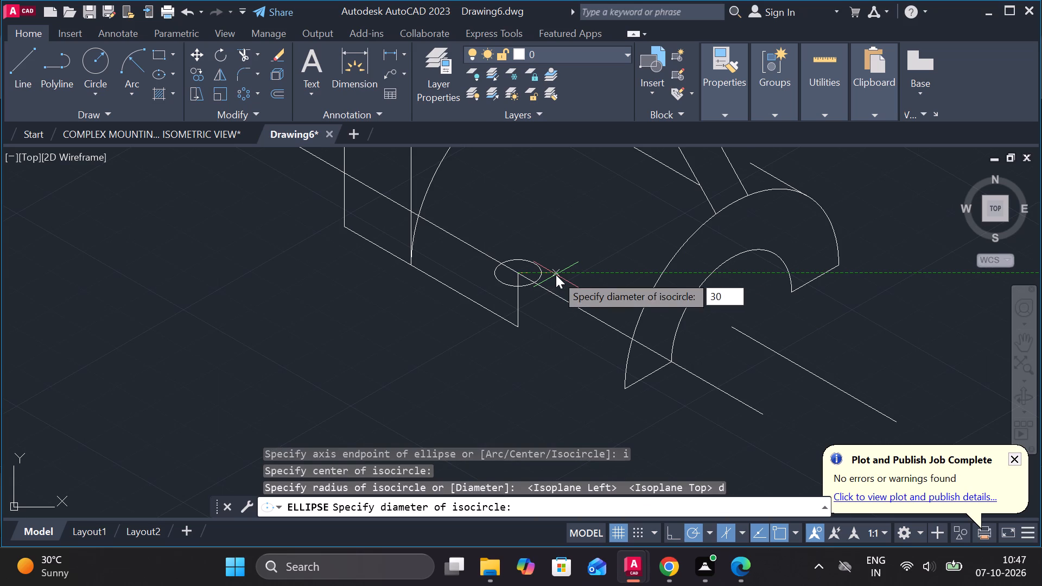
{"action": "key", "text": "Return"}
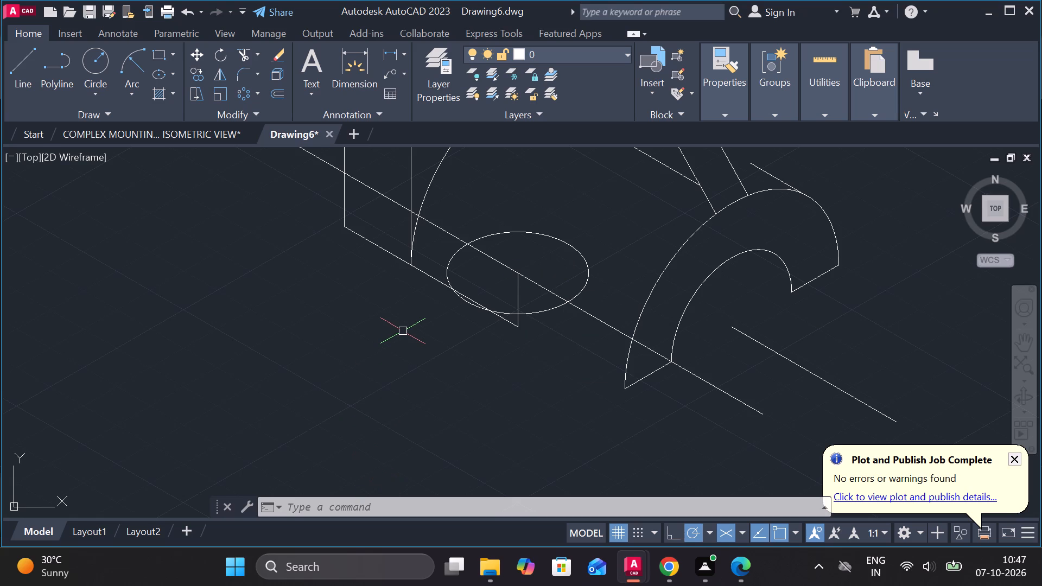
Move the isocircle from the vertical line's upper end down to its lower end.
{"action": "left_click", "coordinate": [564, 308]}
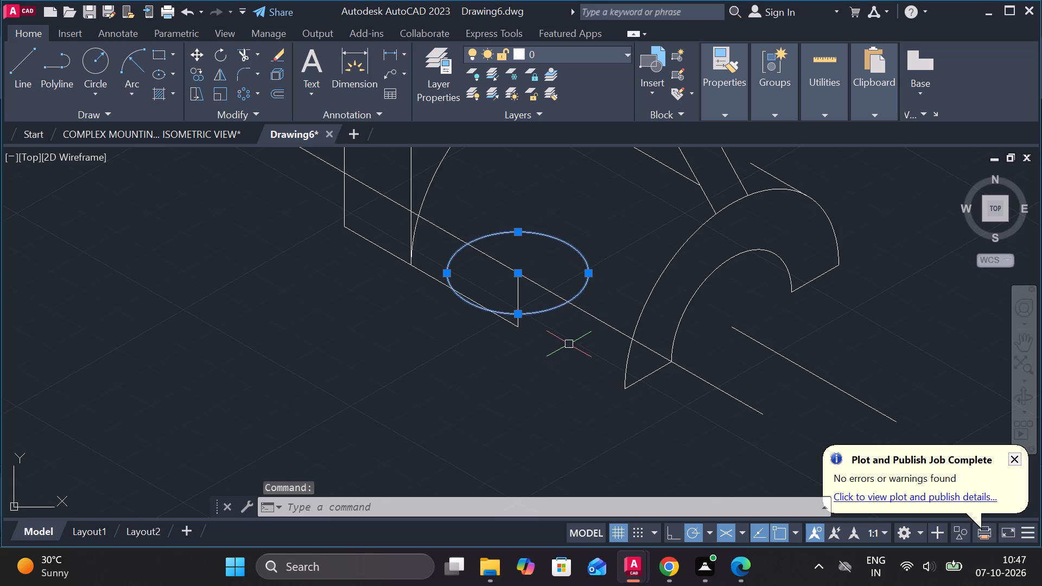
{"action": "key", "text": "m"}
{"action": "key", "text": "Return"}
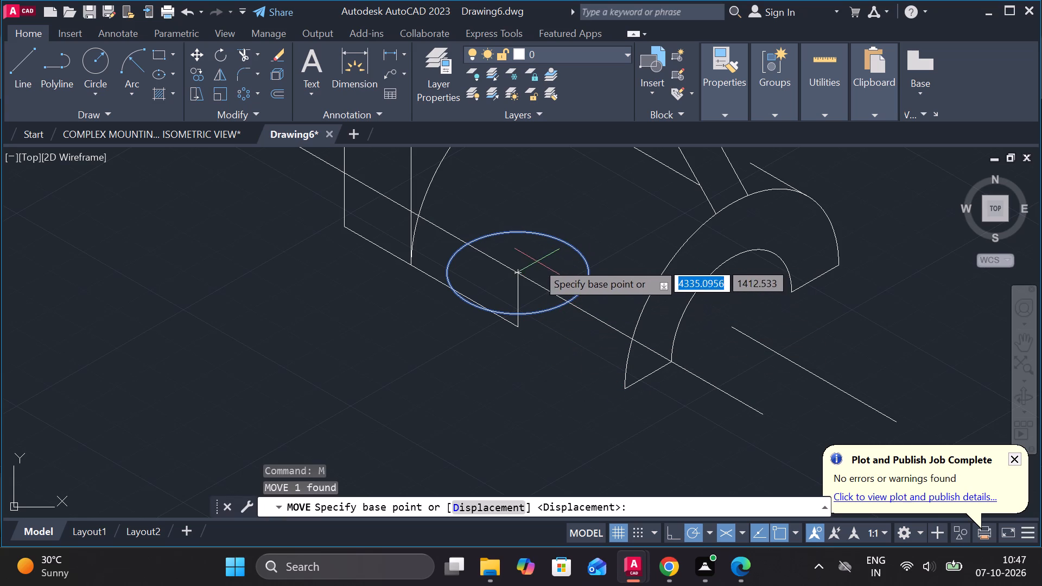
{"action": "left_click", "coordinate": [519, 272]}
{"action": "left_click", "coordinate": [514, 322]}
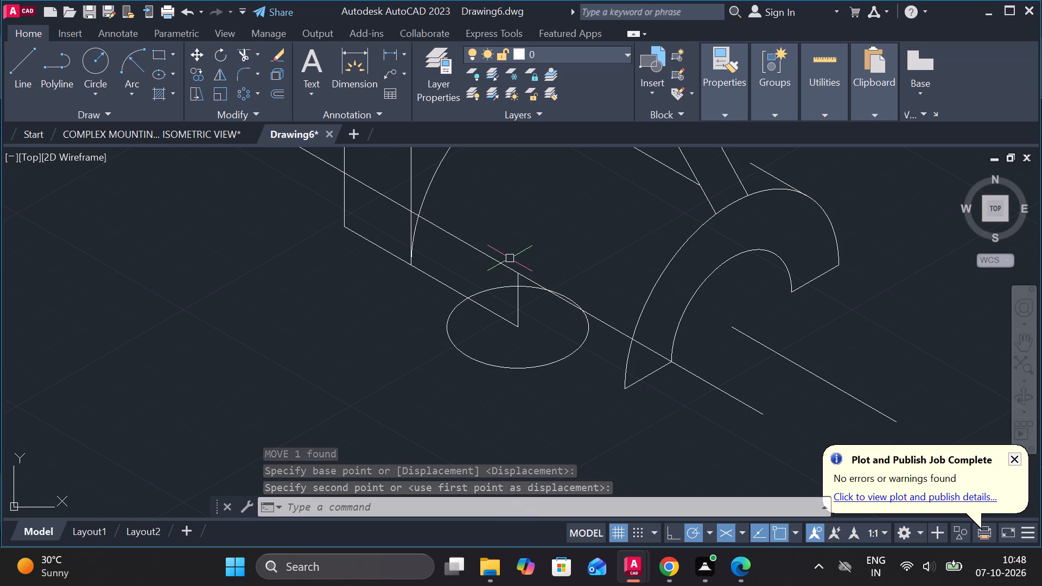
Erase the long guide line and the short vertical line above the isocircle's centre.
{"action": "left_click", "coordinate": [495, 256]}
{"action": "key", "text": "e"}
{"action": "key", "text": "Return"}
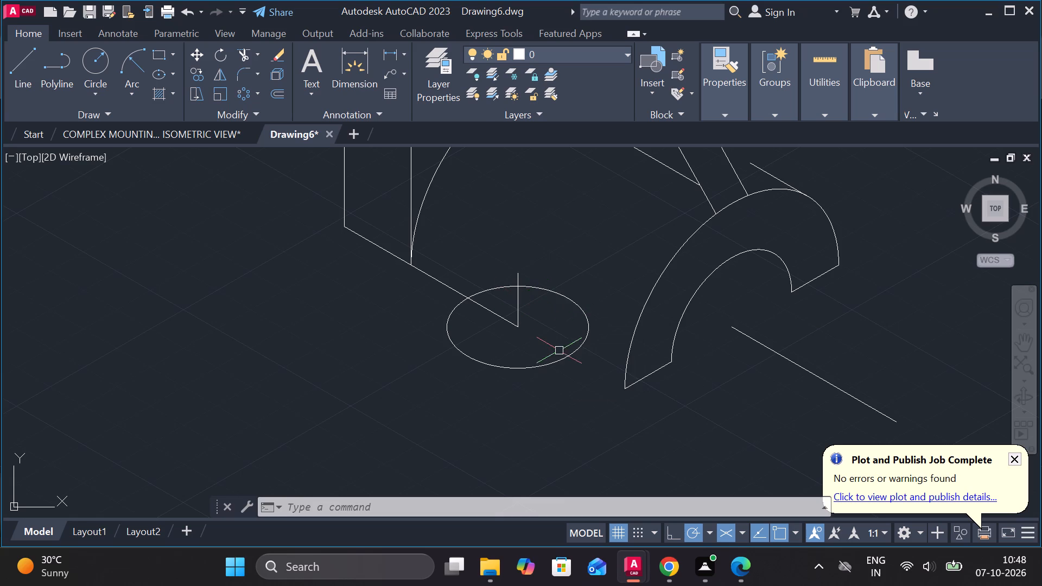
{"action": "left_click", "coordinate": [519, 296]}
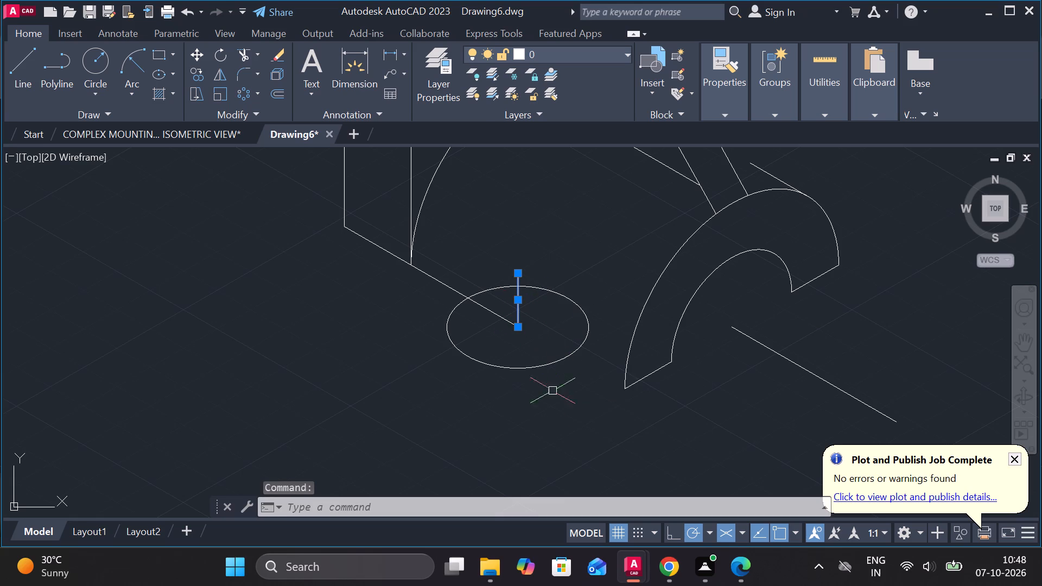
{"action": "key", "text": "e"}
{"action": "key", "text": "Return"}
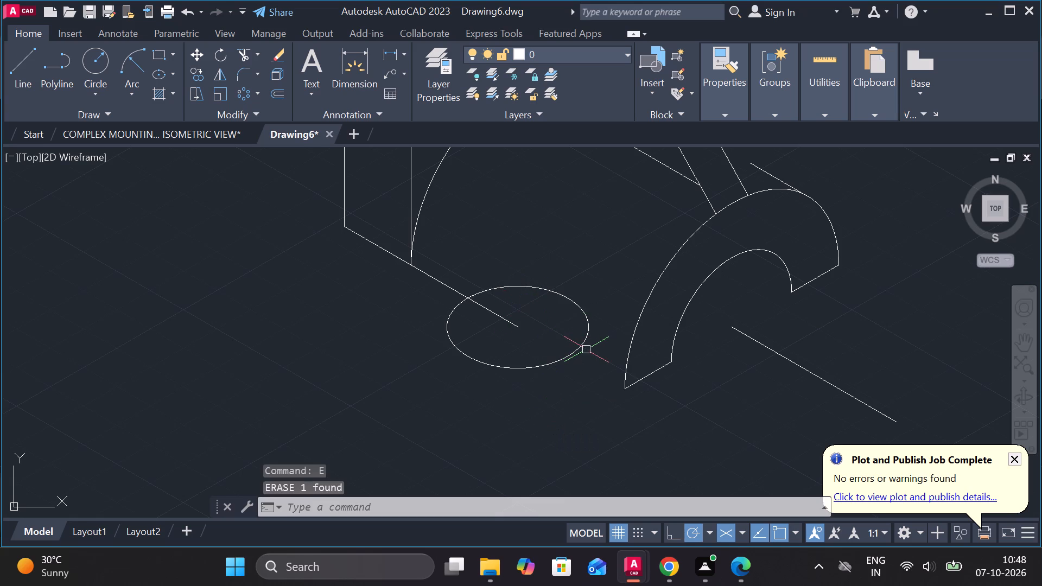
Copy the isocircle 22 vertically upward from its centre.
{"action": "left_click", "coordinate": [568, 355]}
{"action": "type", "text": "co"}
{"action": "key", "text": "Return"}
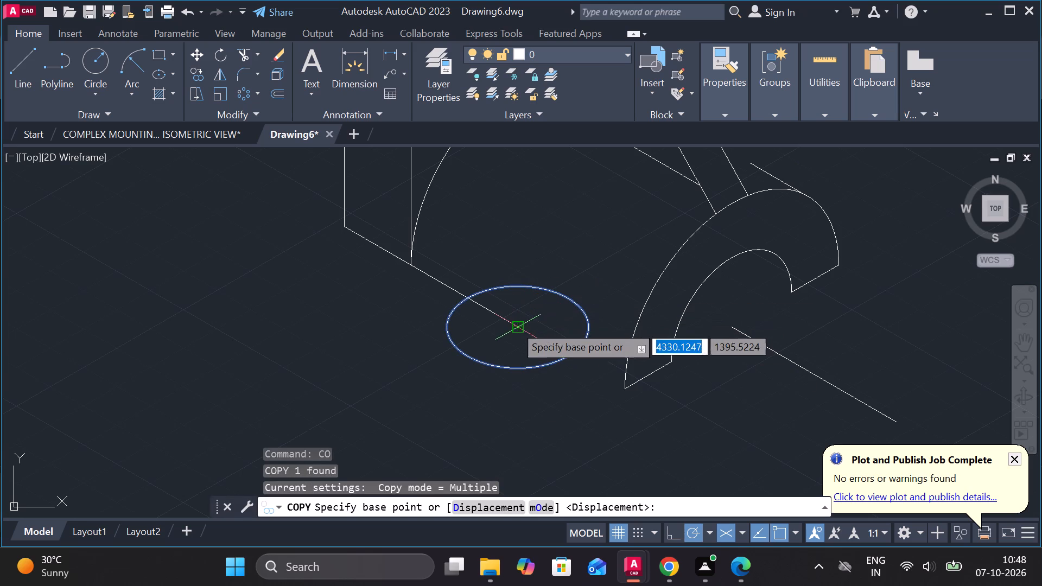
{"action": "left_click", "coordinate": [514, 325]}
{"action": "type", "text": "22"}
{"action": "key", "text": "Return"}
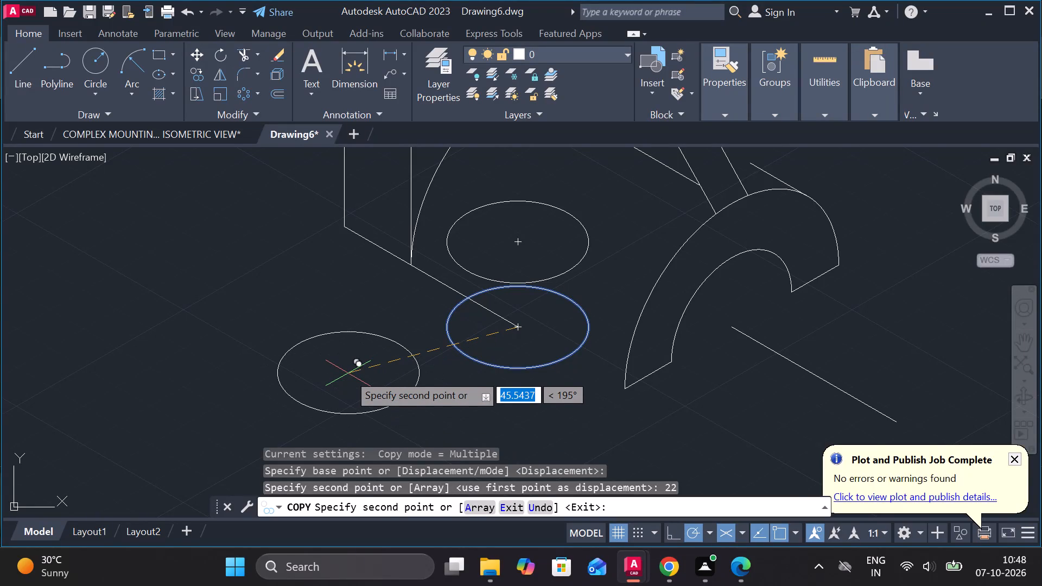
{"action": "key", "text": "Escape"}
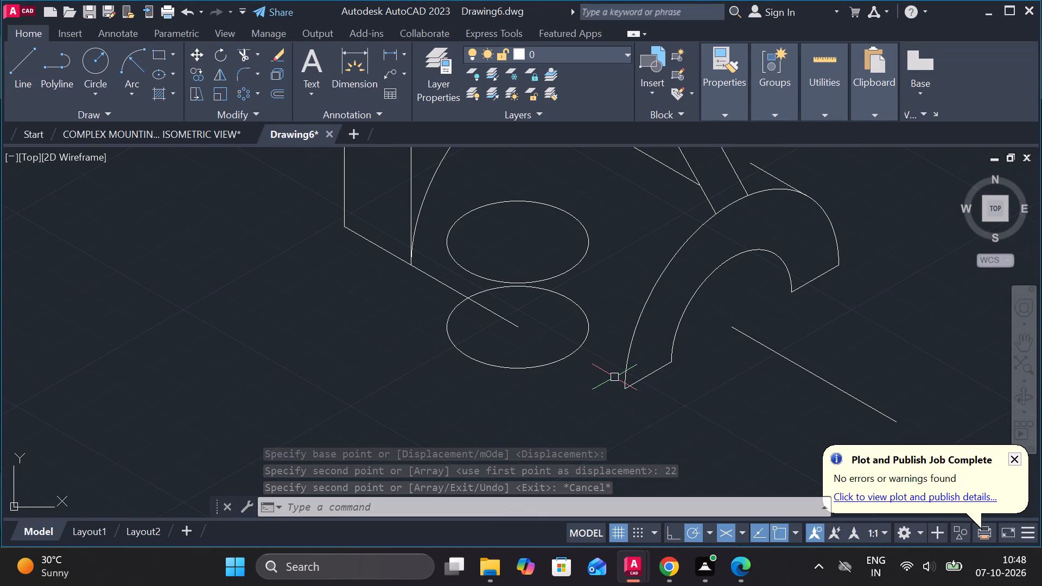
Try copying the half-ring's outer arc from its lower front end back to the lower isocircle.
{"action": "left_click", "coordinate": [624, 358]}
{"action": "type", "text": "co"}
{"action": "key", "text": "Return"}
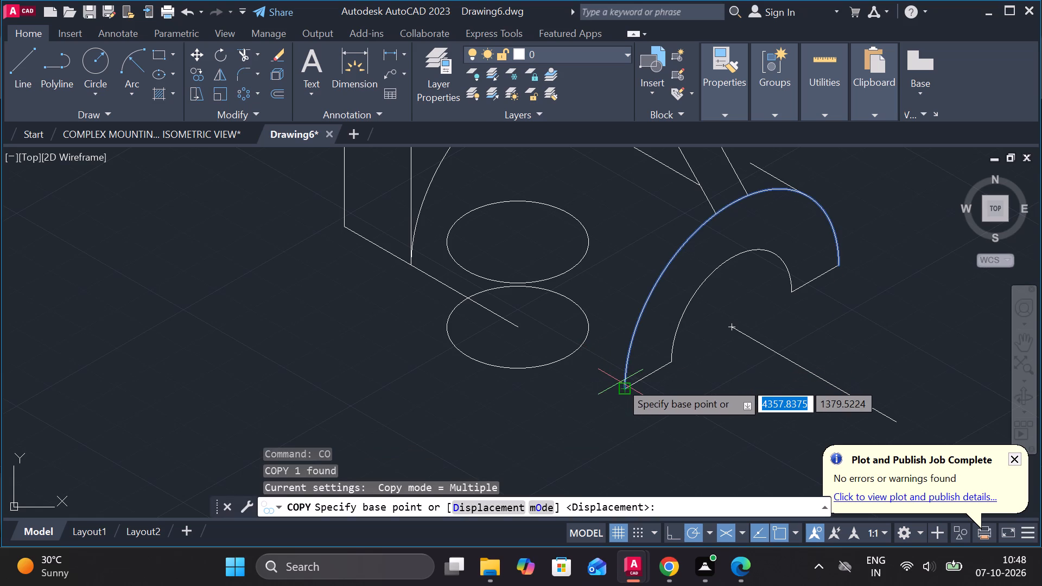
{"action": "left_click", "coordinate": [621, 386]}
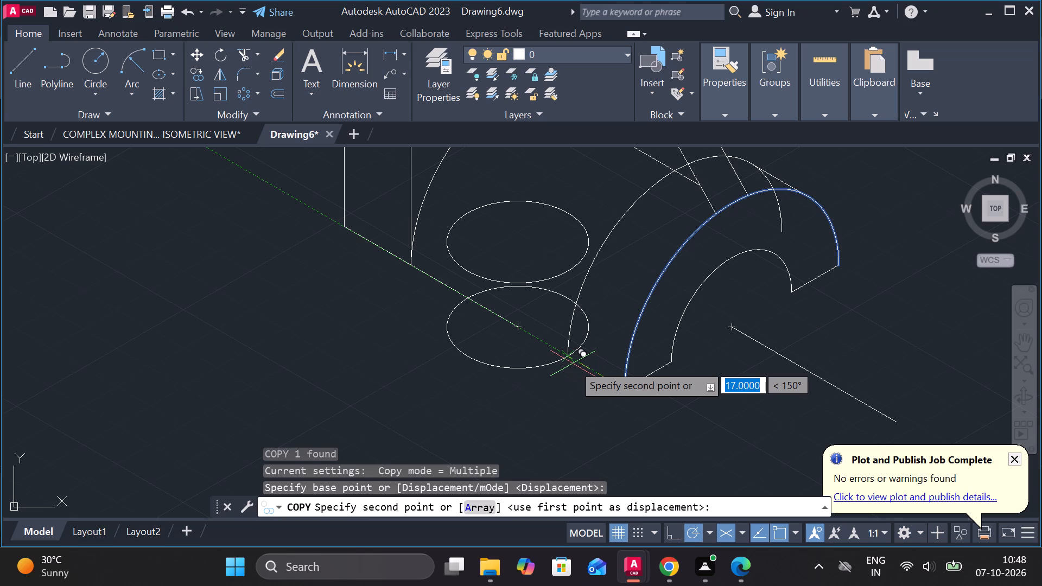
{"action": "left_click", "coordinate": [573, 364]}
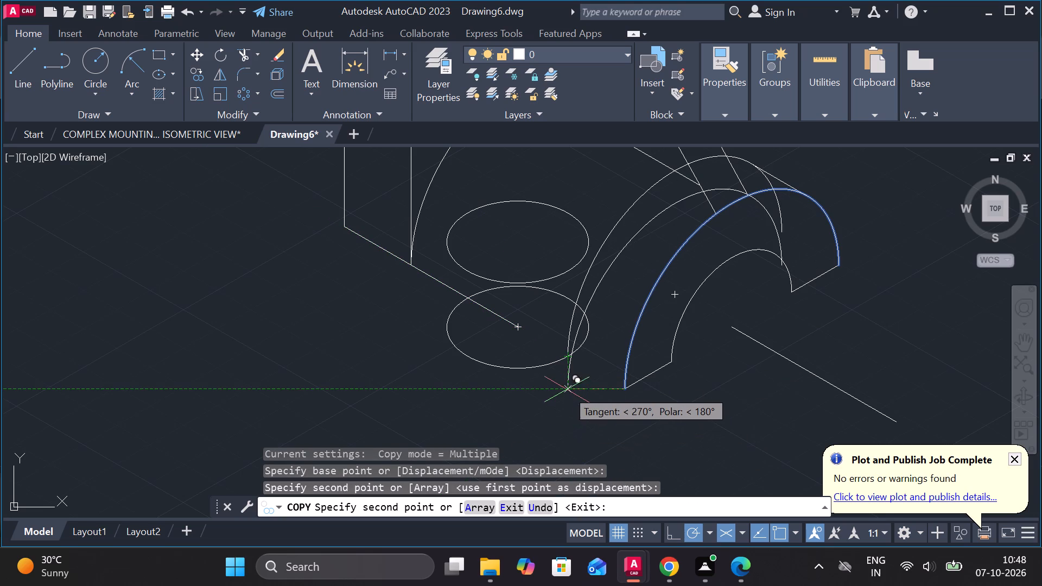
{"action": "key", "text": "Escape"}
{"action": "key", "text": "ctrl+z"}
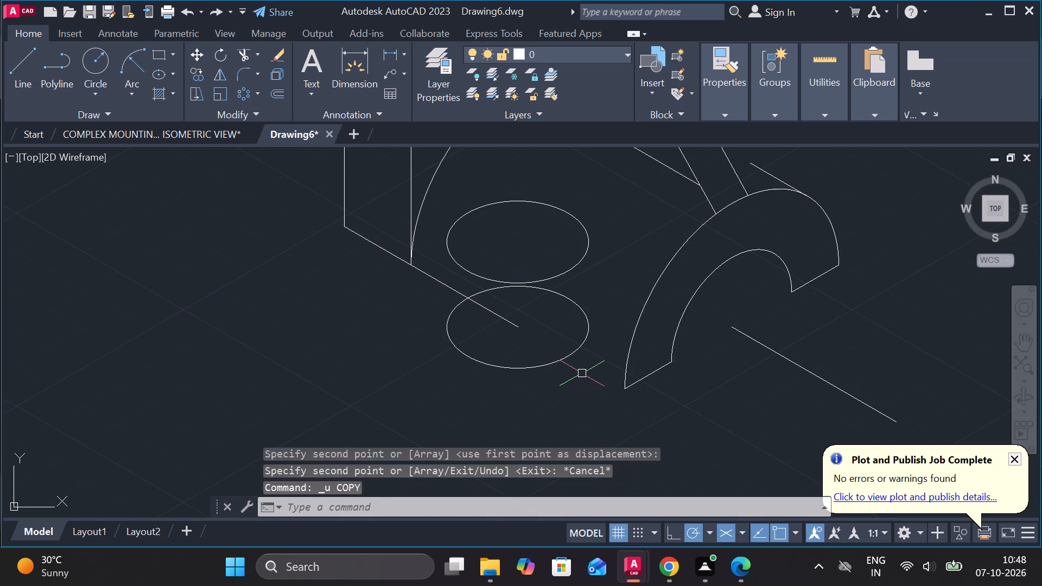
Draw a line from the lower front end of the half-ring's outer arc to the centre of the lower isocircle.
{"action": "key", "text": "l"}
{"action": "key", "text": "Return"}
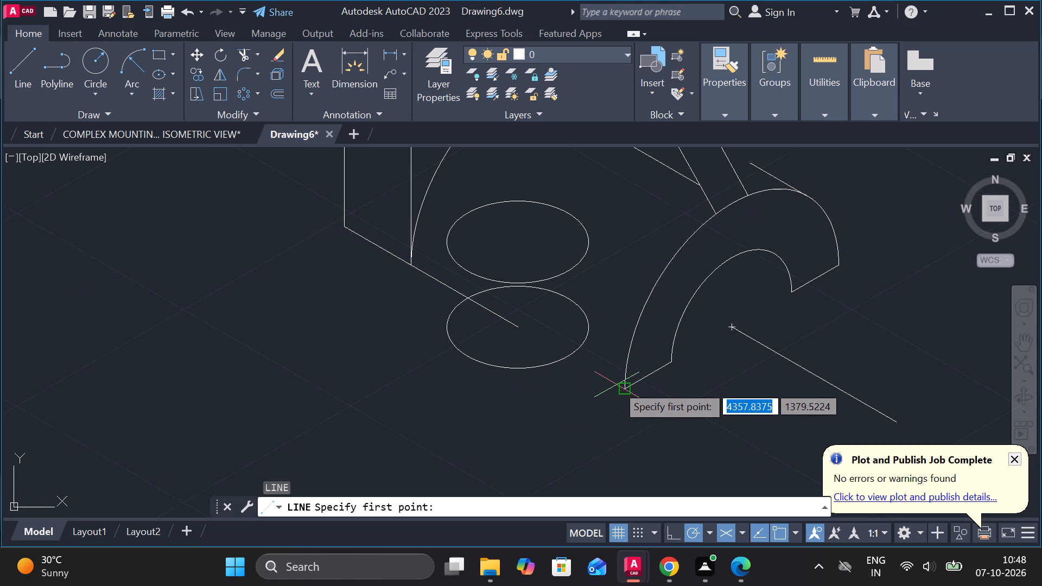
{"action": "left_click", "coordinate": [621, 386]}
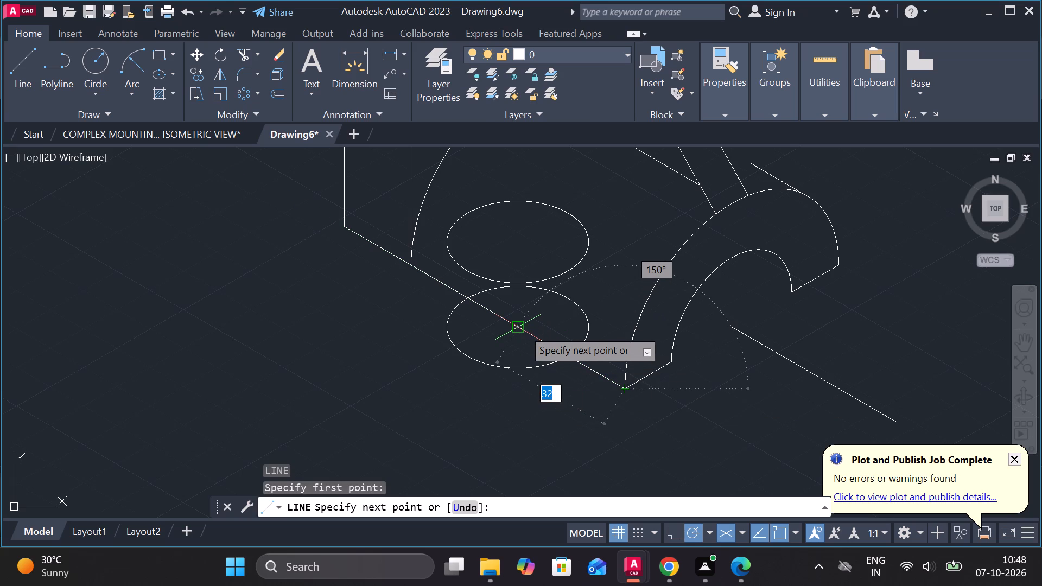
{"action": "left_click", "coordinate": [522, 328]}
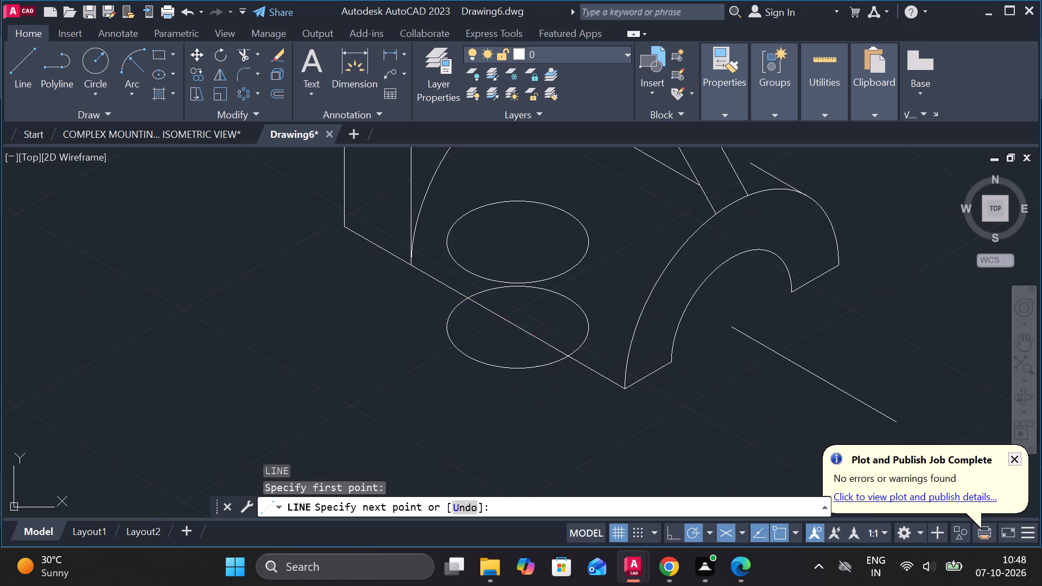
{"action": "key", "text": "Escape"}
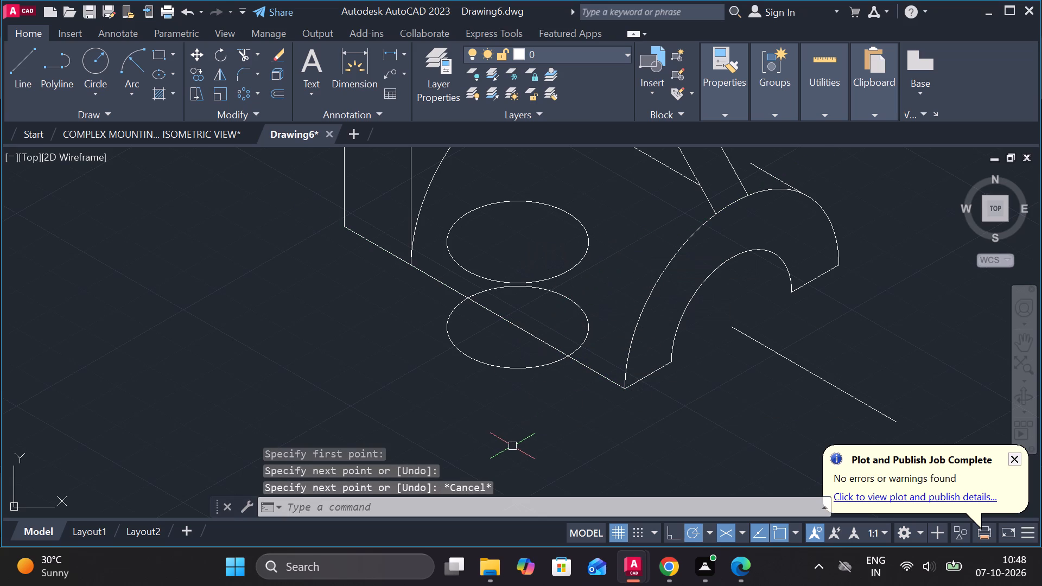
Trim away the parts of the base edge line that lie inside the lower isocircle.
{"action": "type", "text": "tr"}
{"action": "key", "text": "Return"}
{"action": "left_click", "coordinate": [535, 329]}
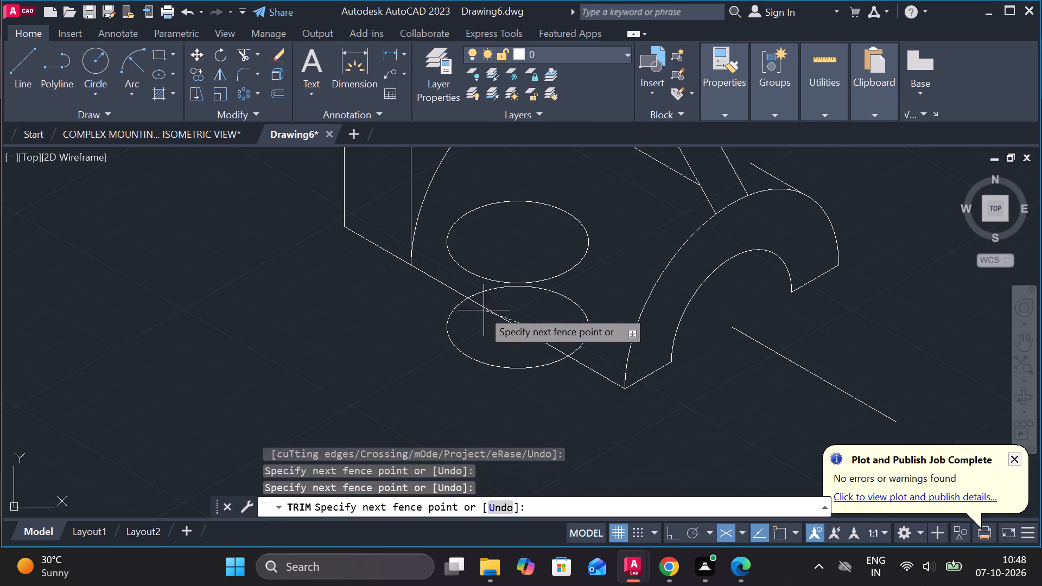
{"action": "left_click", "coordinate": [479, 309]}
{"action": "left_click", "coordinate": [546, 340]}
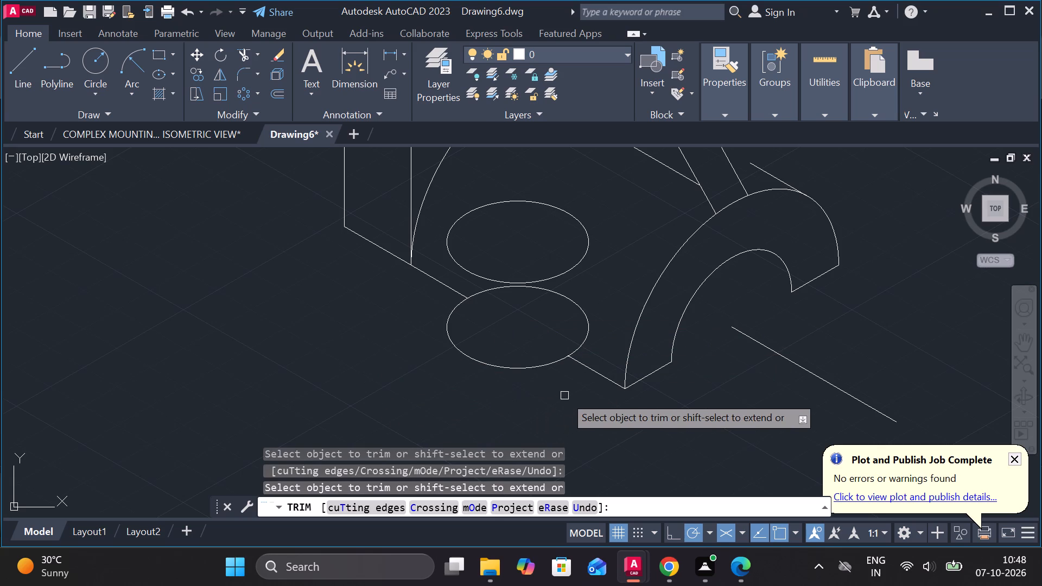
{"action": "key", "text": "Escape"}
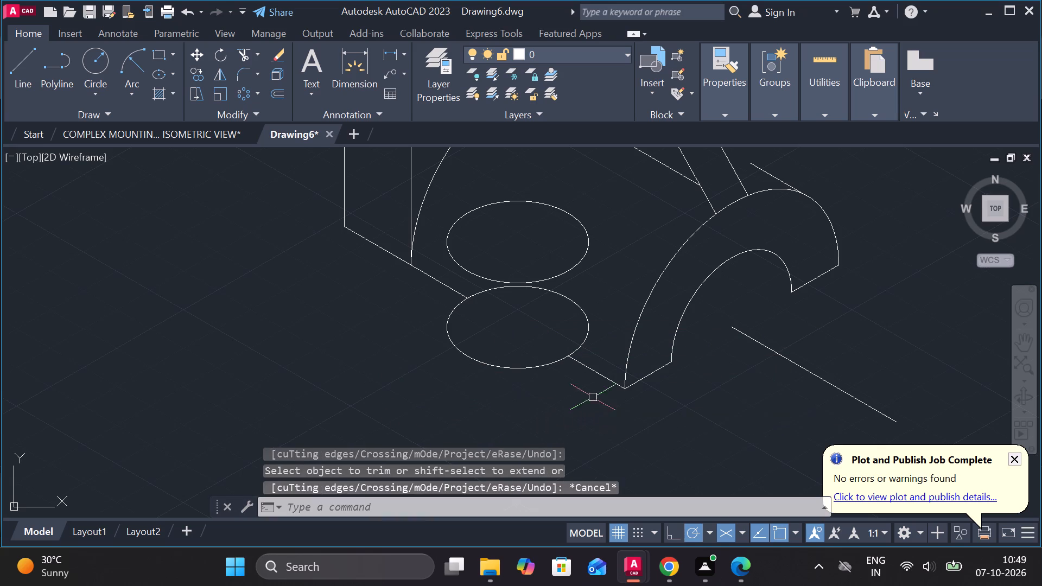
Copy the half-ring's outer arc from its lower end to where the base edge line meets the lower isocircle.
{"action": "left_click", "coordinate": [628, 356]}
{"action": "type", "text": "co"}
{"action": "key", "text": "Return"}
{"action": "left_click", "coordinate": [625, 387]}
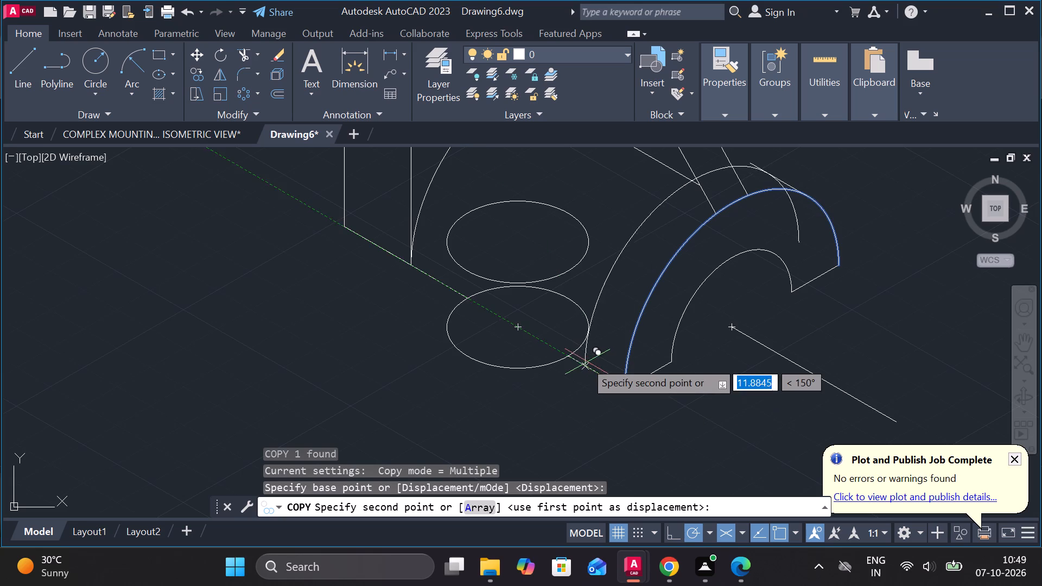
{"action": "scroll", "coordinate": [578, 361], "scroll_direction": "up", "scroll_amount": 3}
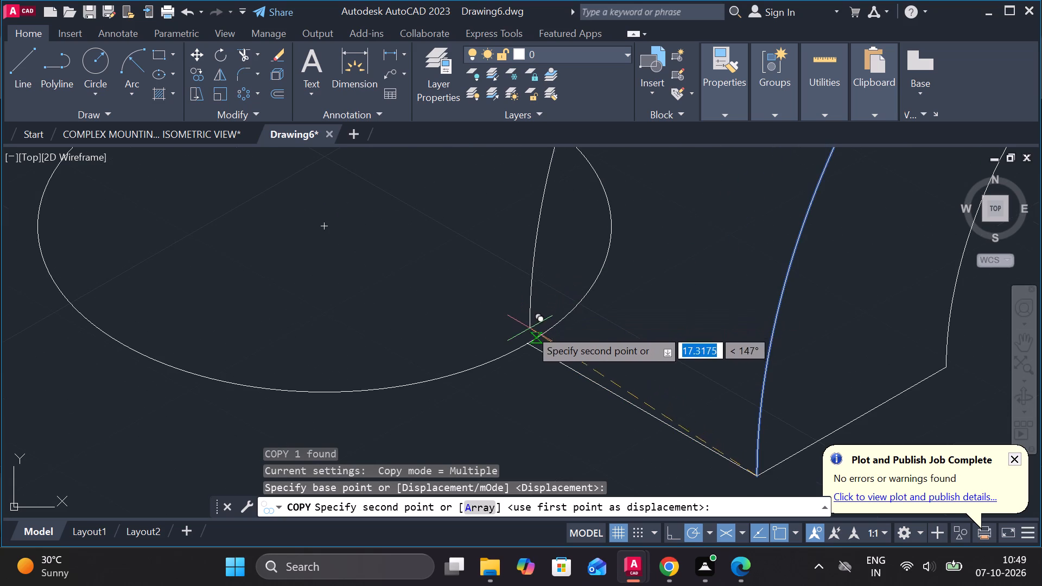
{"action": "left_click", "coordinate": [527, 340]}
{"action": "scroll", "coordinate": [628, 311], "scroll_direction": "down", "scroll_amount": 3}
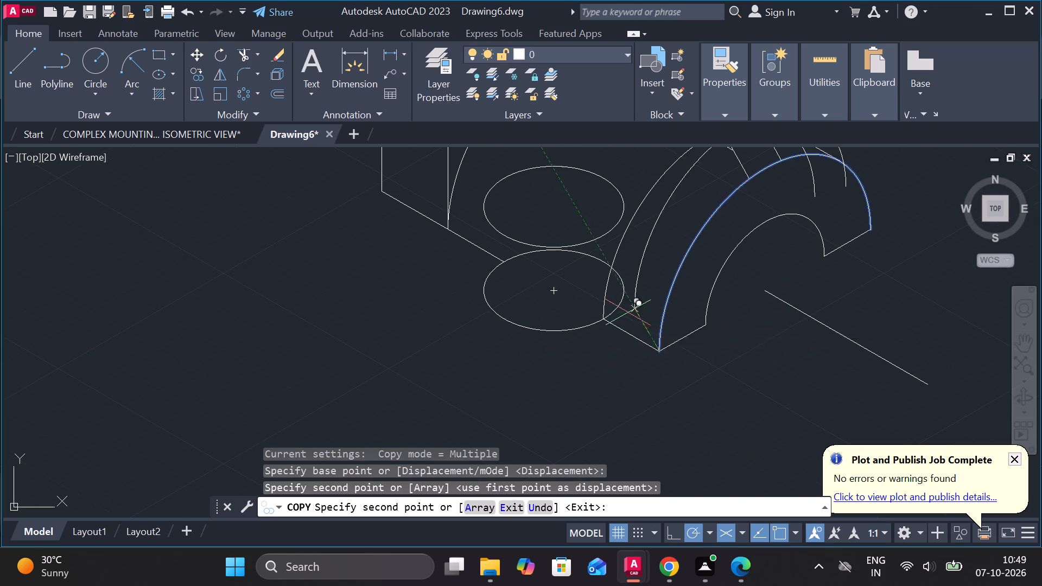
{"action": "key", "text": "Escape"}
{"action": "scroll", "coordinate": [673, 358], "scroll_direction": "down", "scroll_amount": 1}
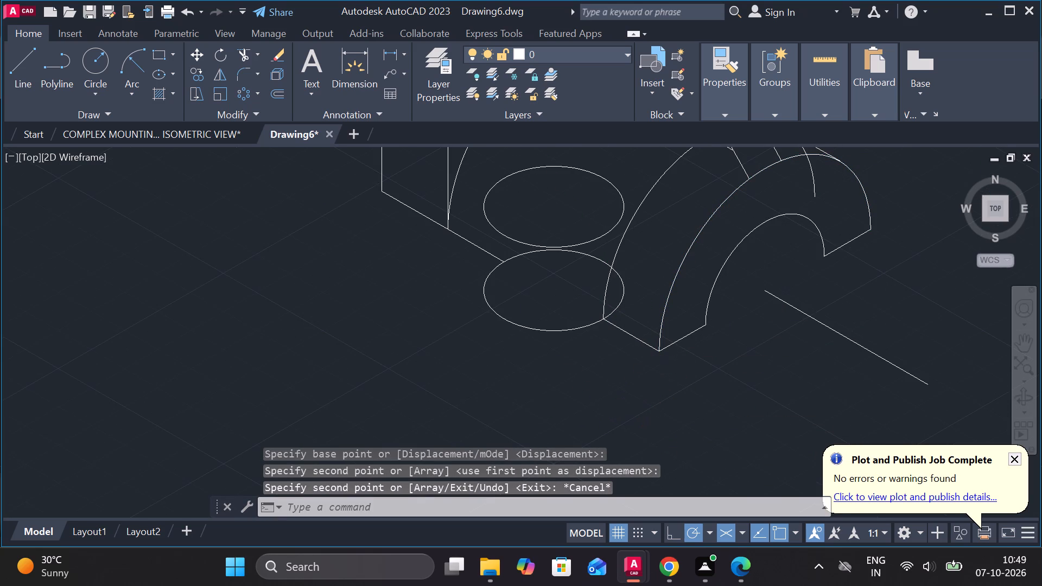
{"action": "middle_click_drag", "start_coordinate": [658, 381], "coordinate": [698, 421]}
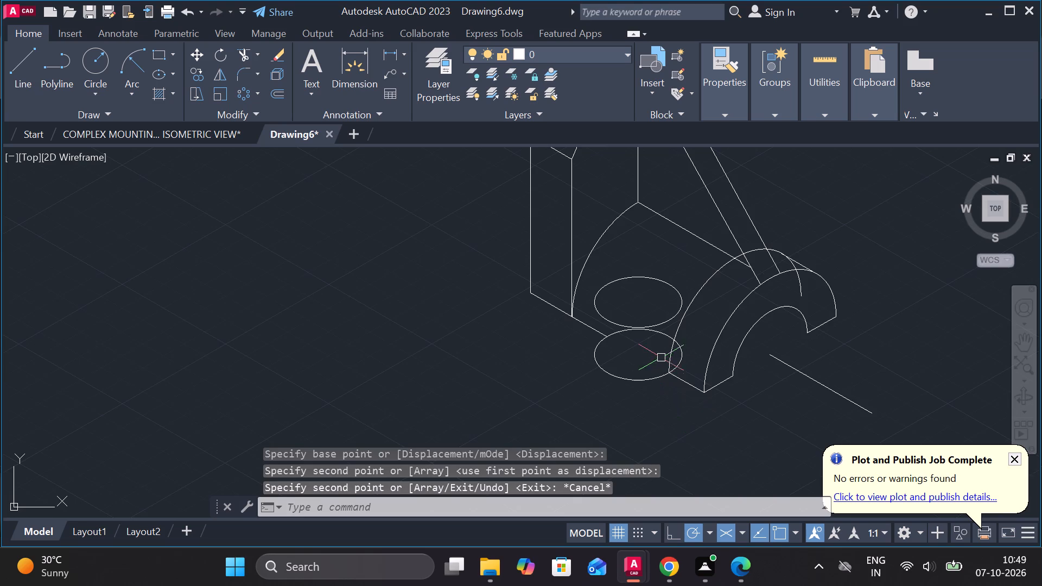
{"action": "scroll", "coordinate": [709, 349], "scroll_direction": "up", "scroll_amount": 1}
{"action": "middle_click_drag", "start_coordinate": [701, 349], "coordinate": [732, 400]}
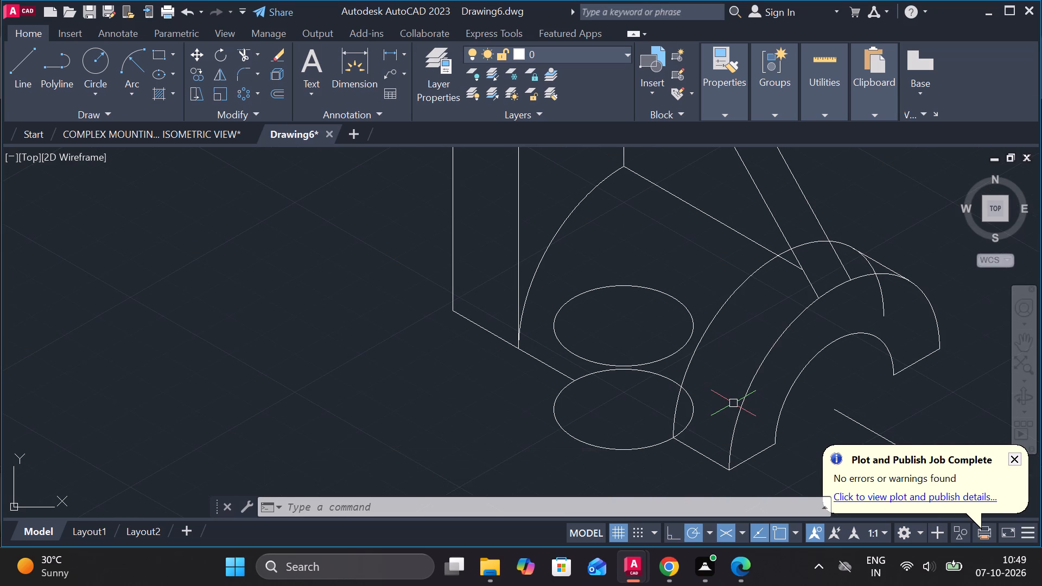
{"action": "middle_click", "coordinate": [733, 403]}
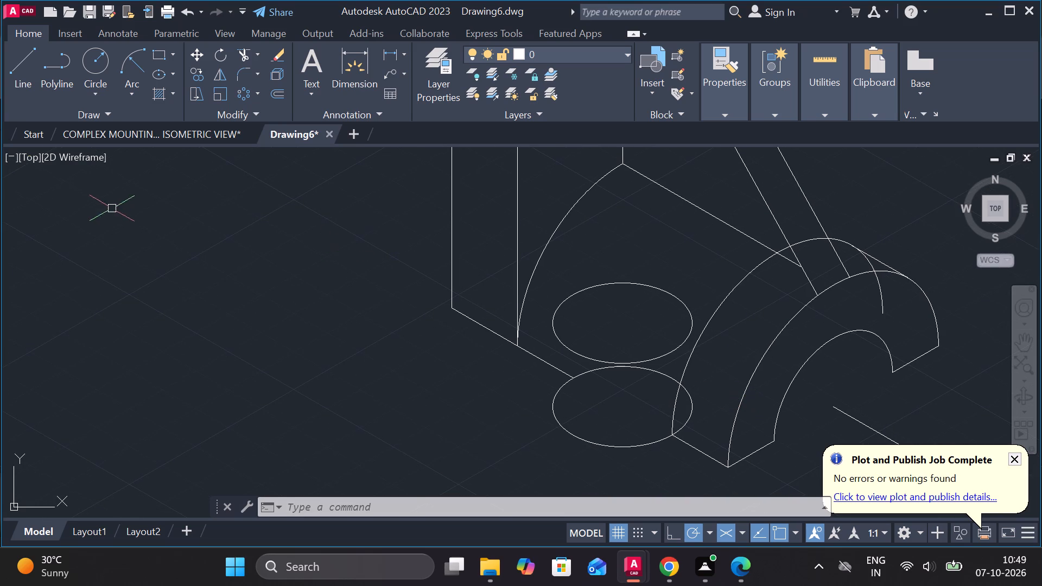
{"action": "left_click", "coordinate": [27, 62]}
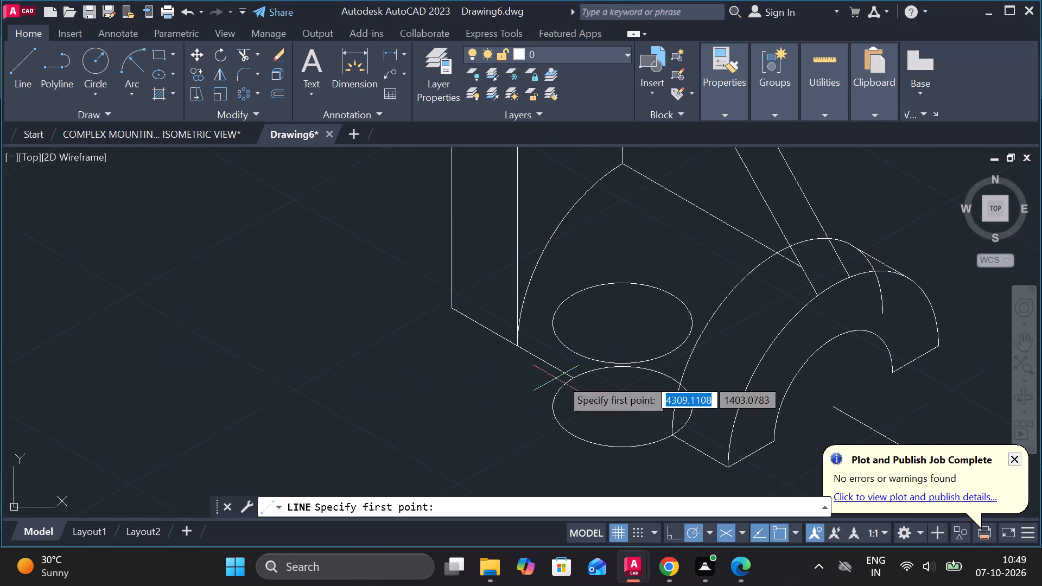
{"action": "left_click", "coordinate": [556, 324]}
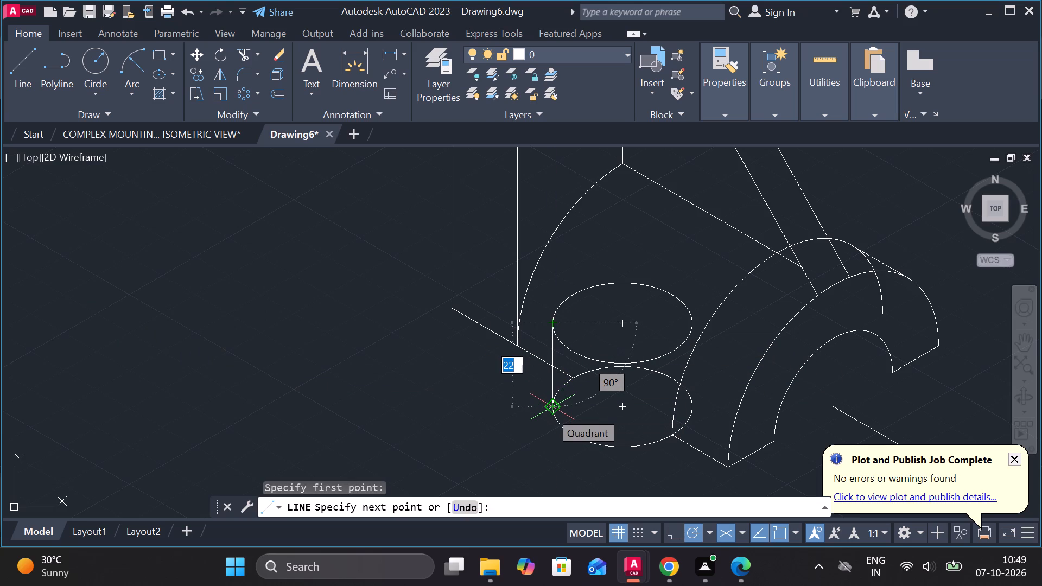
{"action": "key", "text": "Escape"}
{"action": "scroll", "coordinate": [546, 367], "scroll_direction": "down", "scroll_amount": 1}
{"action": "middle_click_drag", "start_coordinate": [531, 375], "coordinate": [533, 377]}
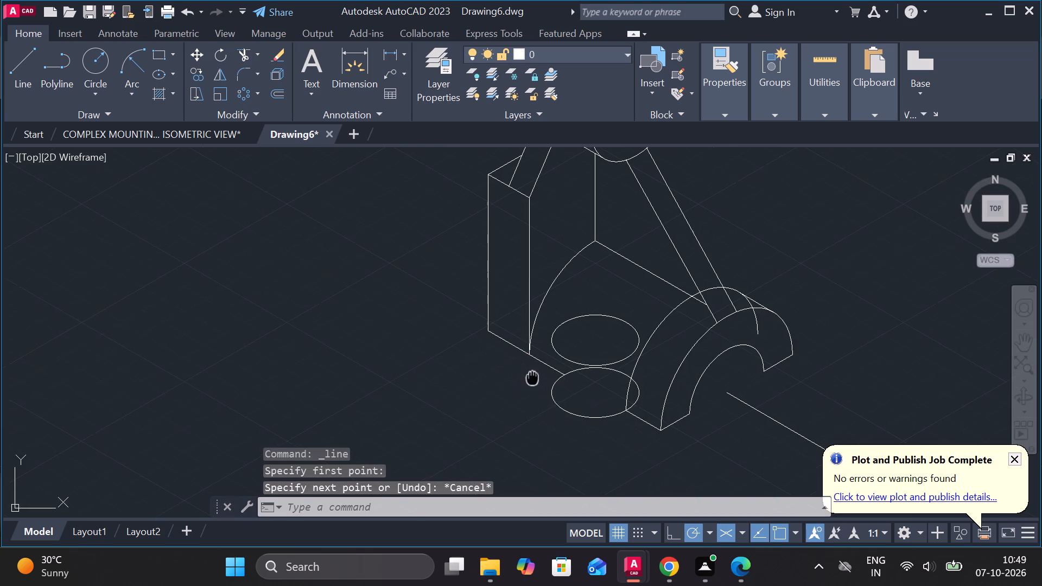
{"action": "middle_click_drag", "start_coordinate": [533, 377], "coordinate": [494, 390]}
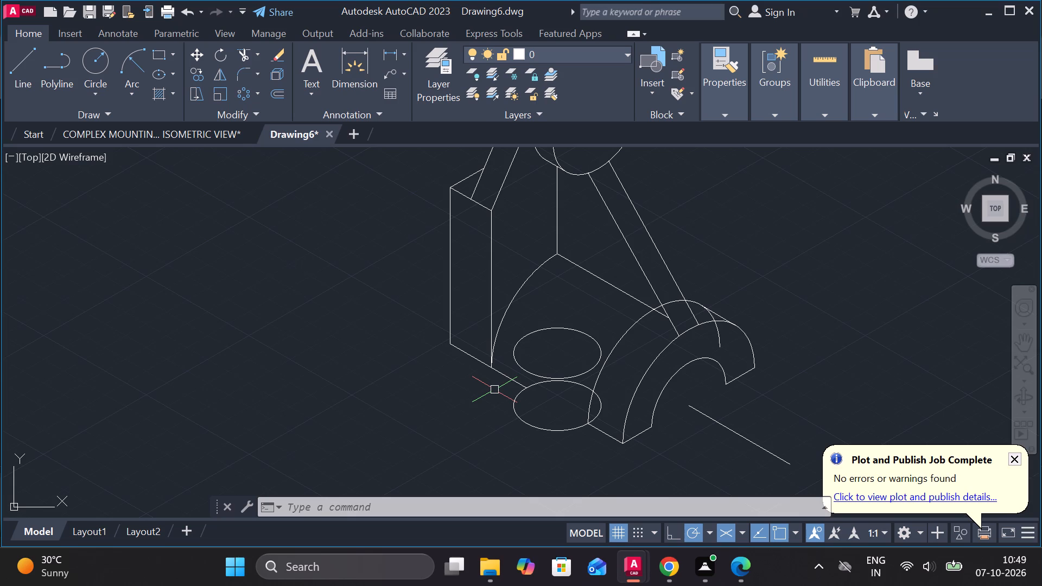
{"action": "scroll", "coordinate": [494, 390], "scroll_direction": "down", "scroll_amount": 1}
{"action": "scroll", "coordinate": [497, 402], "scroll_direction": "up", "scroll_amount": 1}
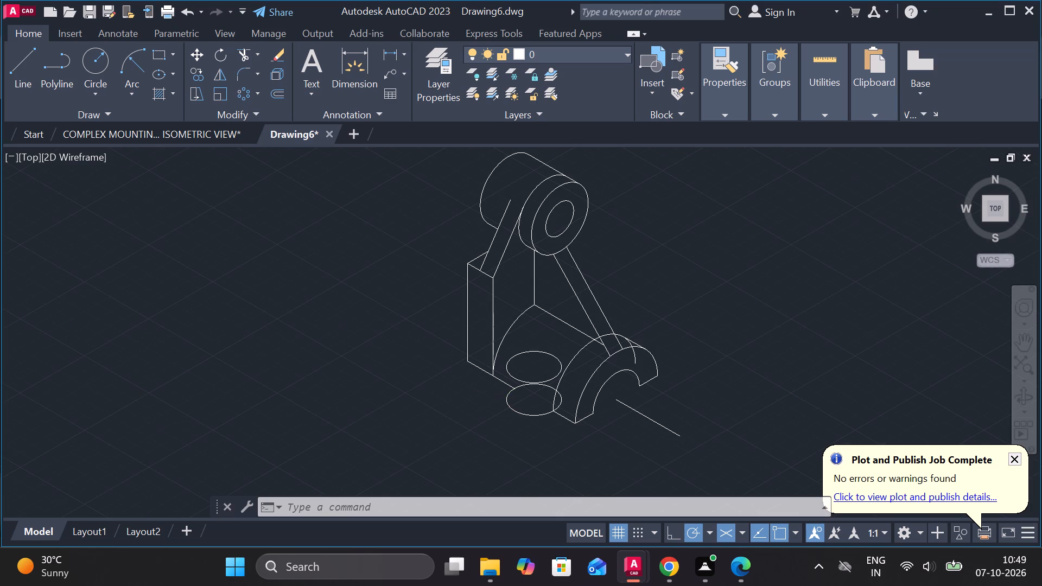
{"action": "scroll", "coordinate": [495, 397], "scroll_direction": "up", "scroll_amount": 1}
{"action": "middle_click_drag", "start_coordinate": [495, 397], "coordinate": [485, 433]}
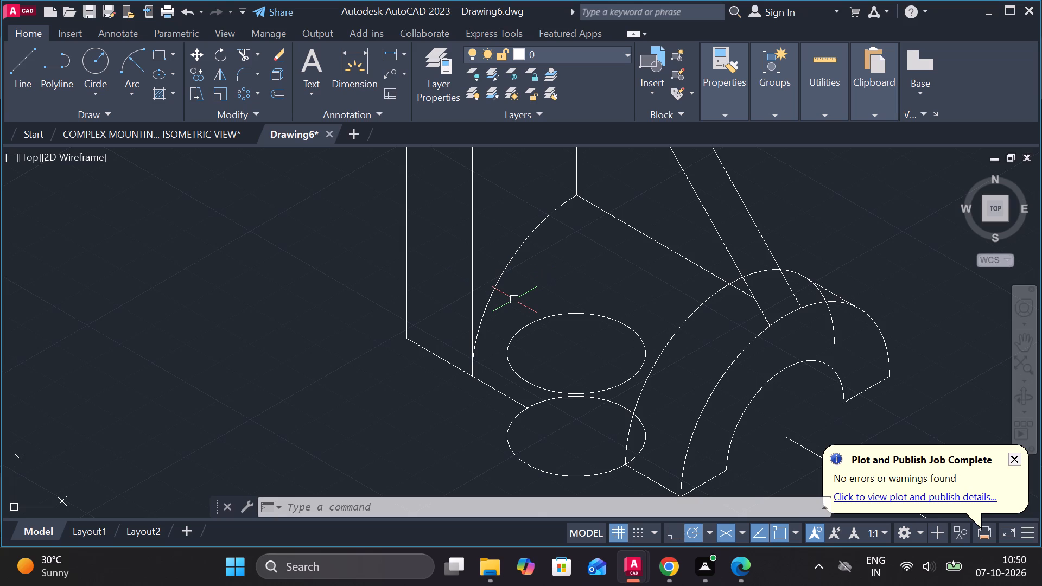
Erase the side support's six lines: two sloping edges, two vertical edges and the two short edges at its upper corner.
{"action": "scroll", "coordinate": [505, 299], "scroll_direction": "down", "scroll_amount": 2}
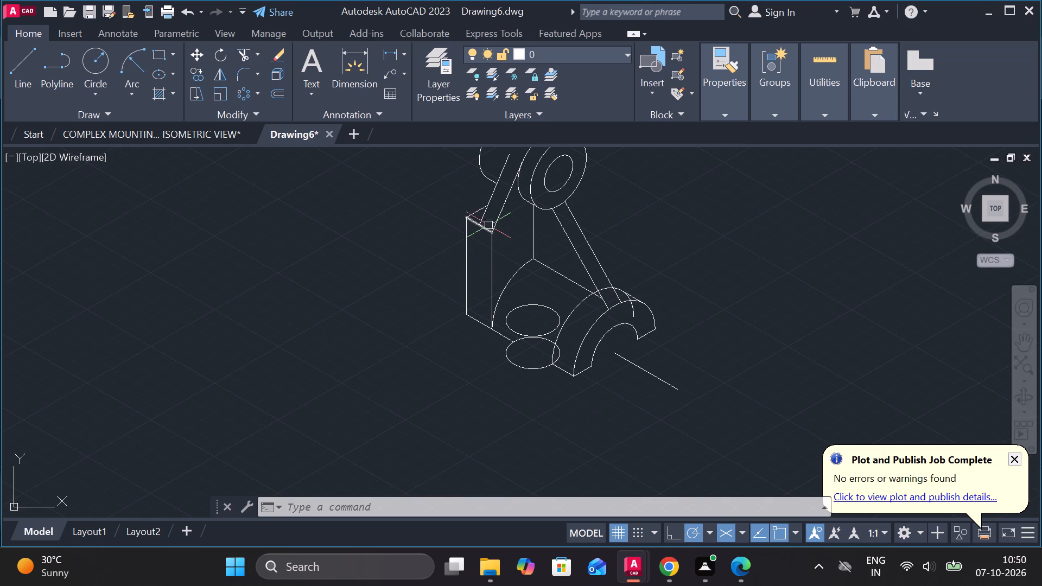
{"action": "left_click", "coordinate": [501, 208]}
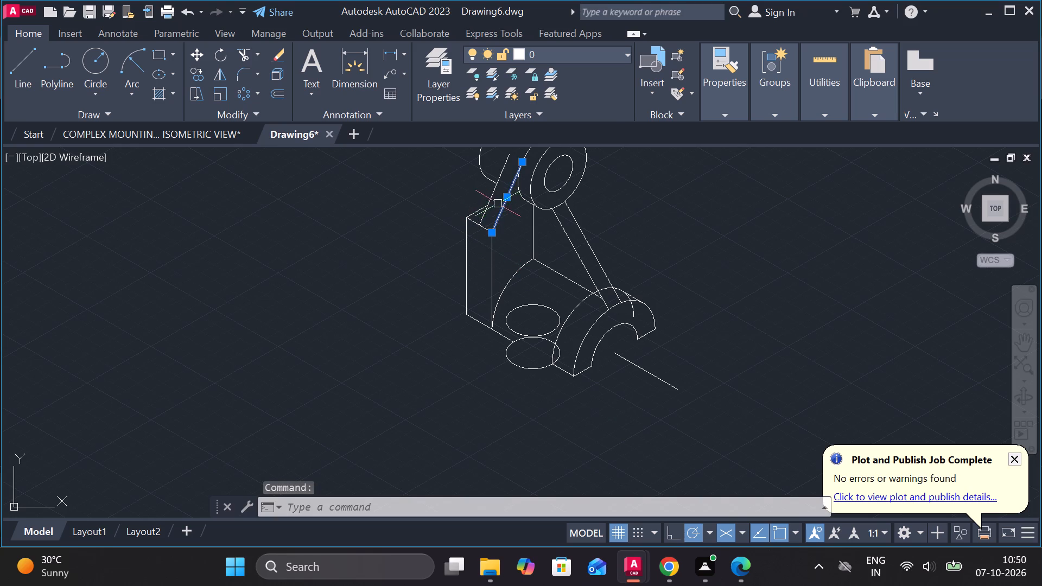
{"action": "left_click", "coordinate": [495, 200]}
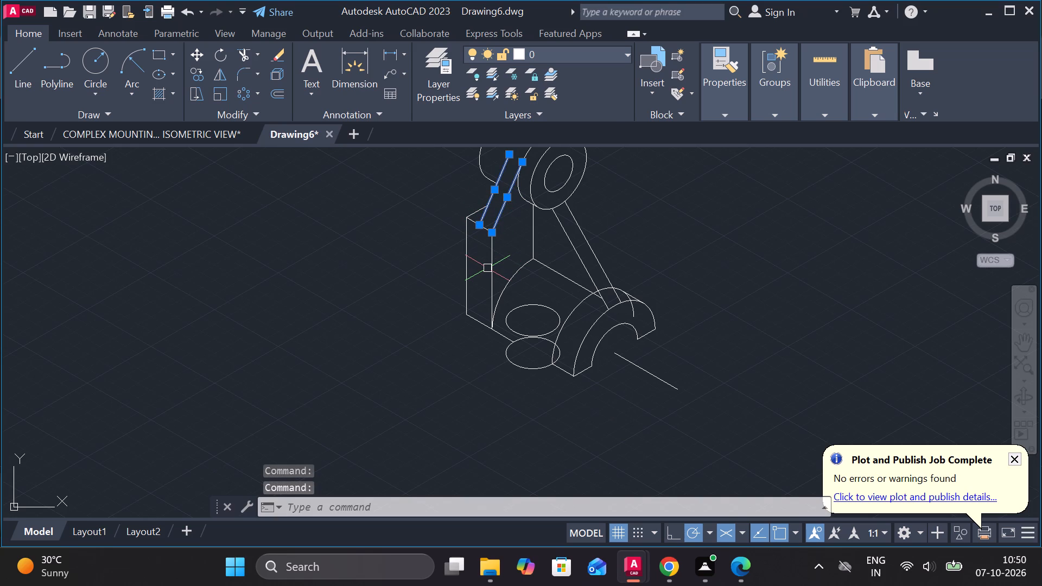
{"action": "left_click", "coordinate": [488, 267]}
{"action": "left_click", "coordinate": [463, 247]}
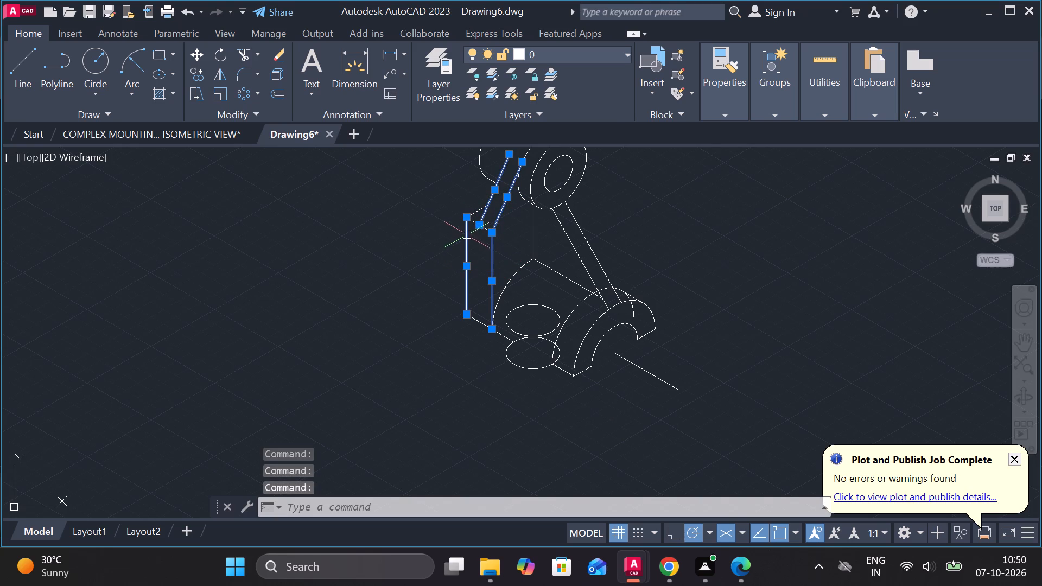
{"action": "scroll", "coordinate": [470, 232], "scroll_direction": "up", "scroll_amount": 3}
{"action": "left_click", "coordinate": [478, 189]}
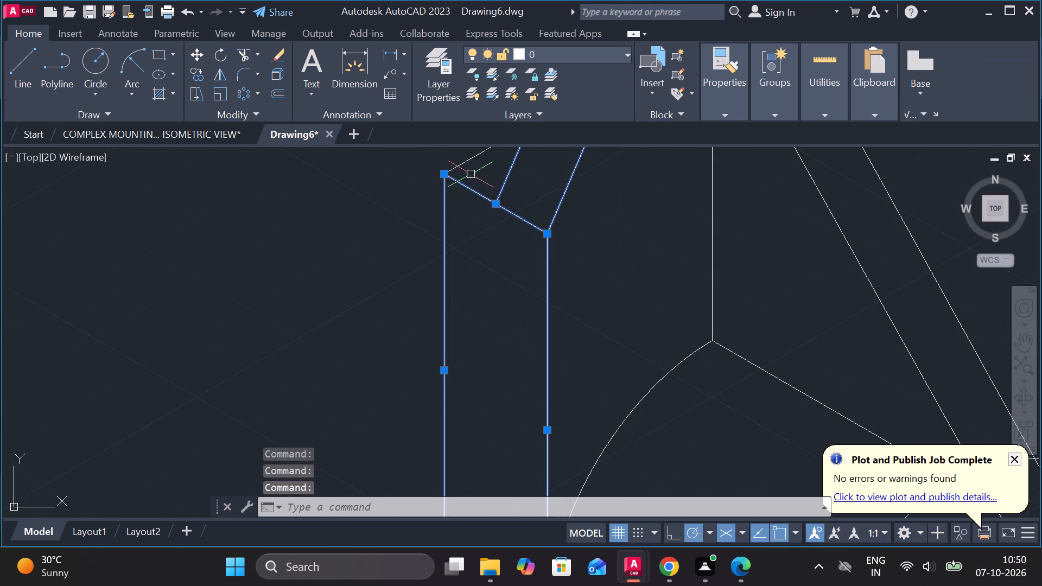
{"action": "left_click", "coordinate": [465, 161]}
{"action": "scroll", "coordinate": [415, 219], "scroll_direction": "down", "scroll_amount": 3}
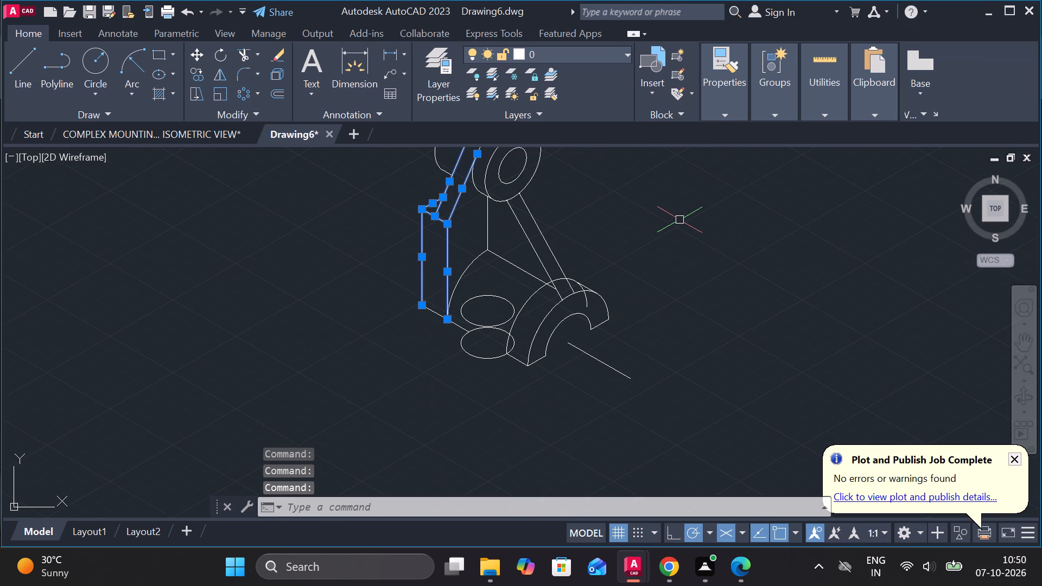
{"action": "key", "text": "e"}
{"action": "key", "text": "Return"}
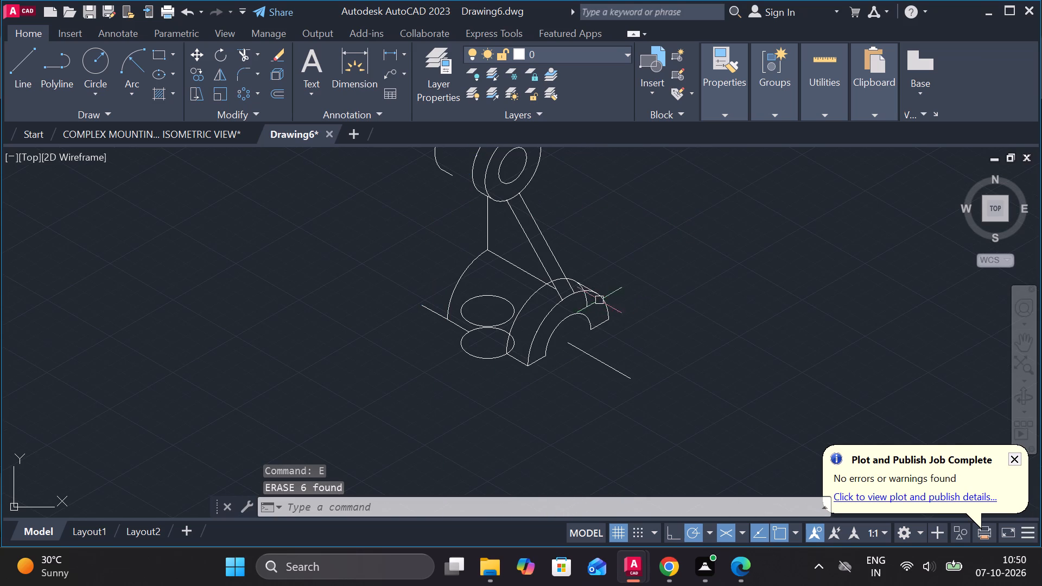
Draw a vertical line 22 units long joining the outer left quadrants of the upper and lower isocircles.
{"action": "scroll", "coordinate": [441, 348], "scroll_direction": "up", "scroll_amount": 1}
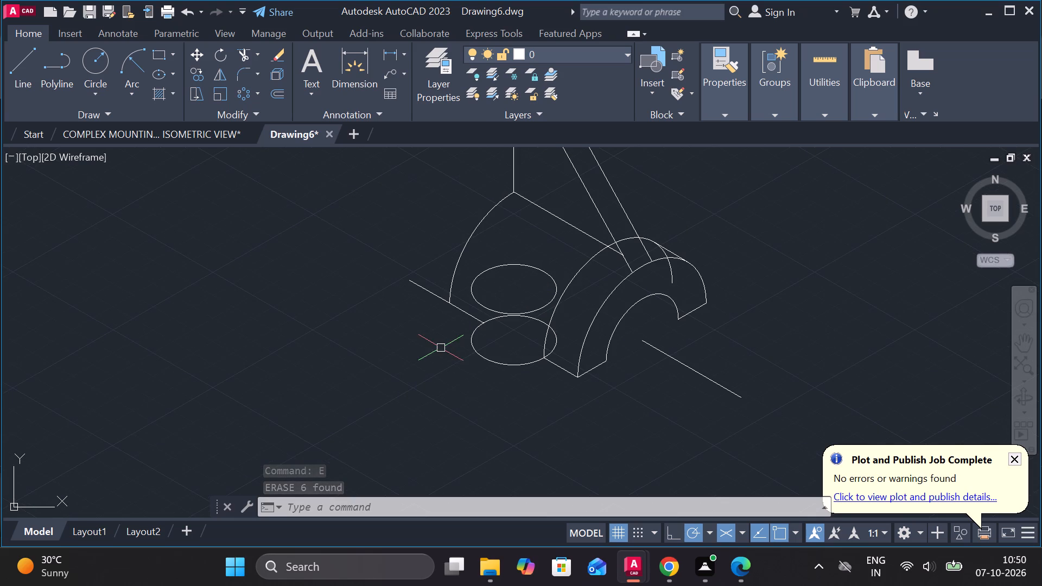
{"action": "key", "text": "l"}
{"action": "key", "text": "Return"}
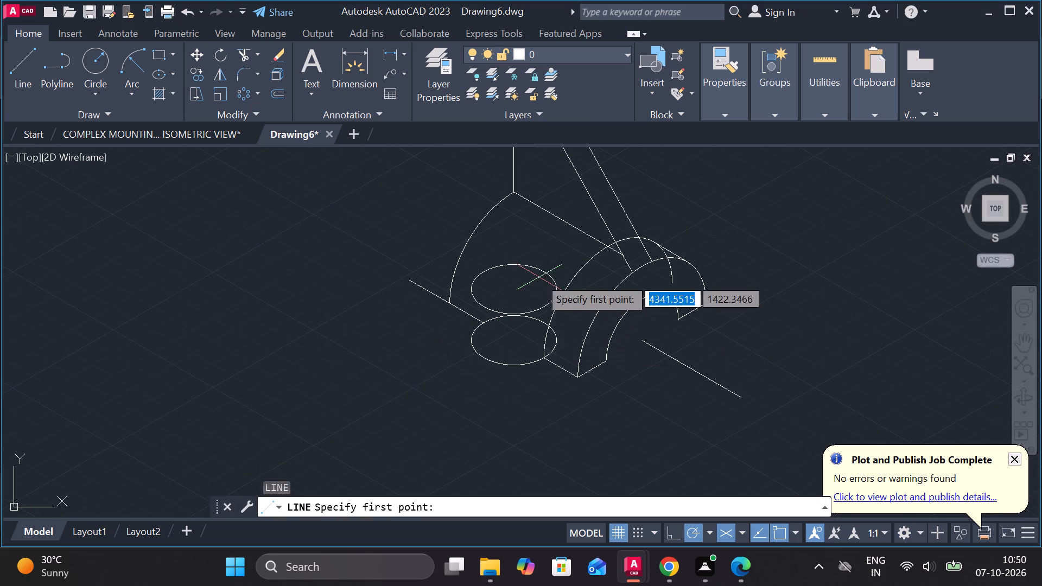
{"action": "left_click", "coordinate": [476, 289]}
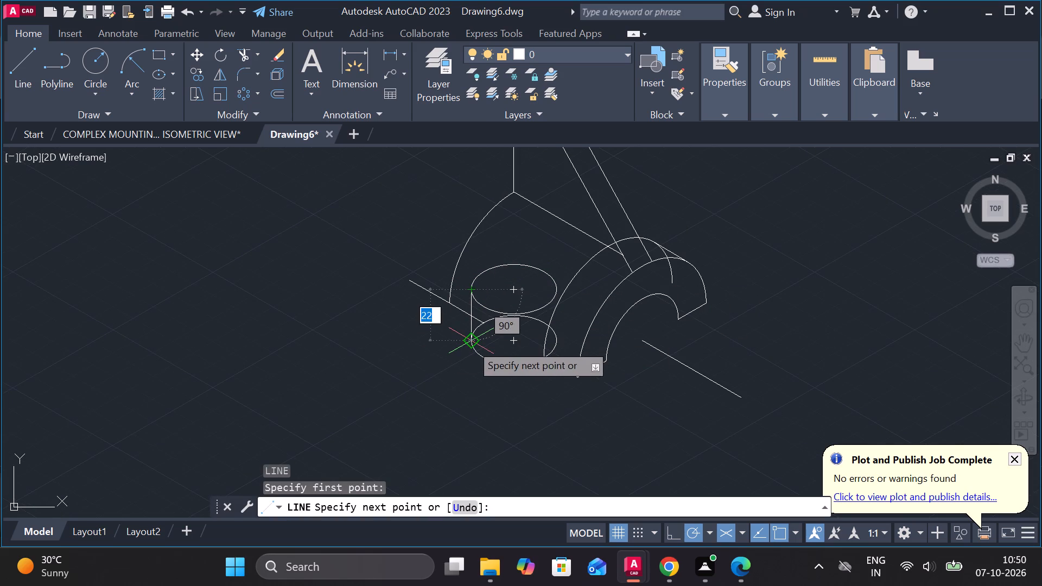
{"action": "left_click", "coordinate": [471, 343]}
{"action": "key", "text": "Escape"}
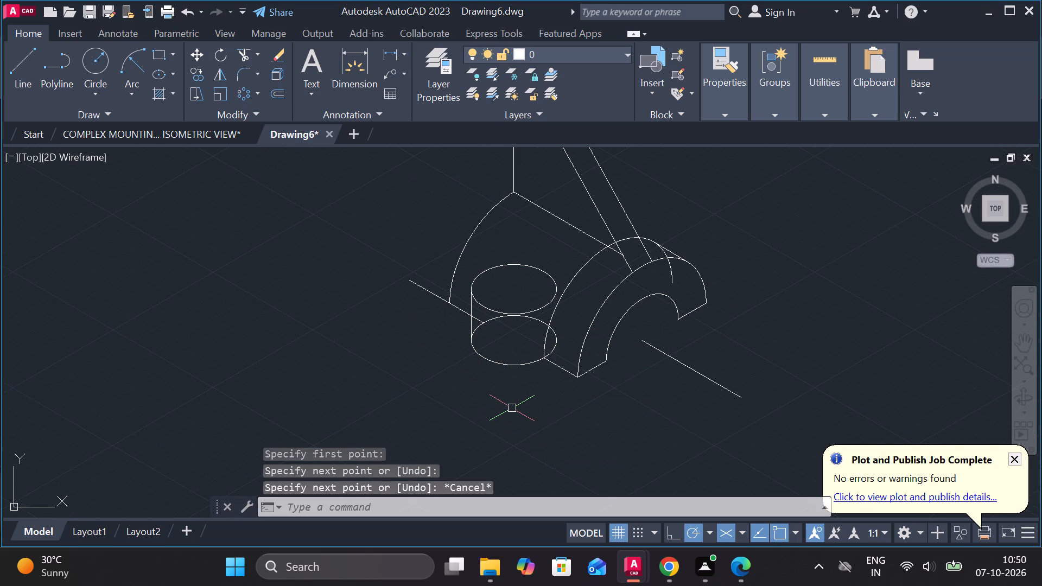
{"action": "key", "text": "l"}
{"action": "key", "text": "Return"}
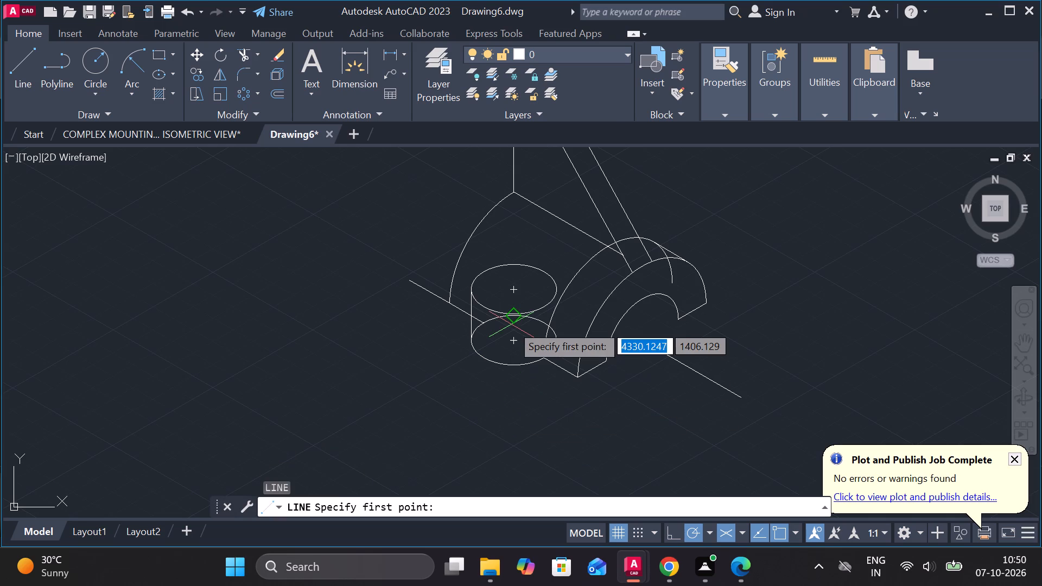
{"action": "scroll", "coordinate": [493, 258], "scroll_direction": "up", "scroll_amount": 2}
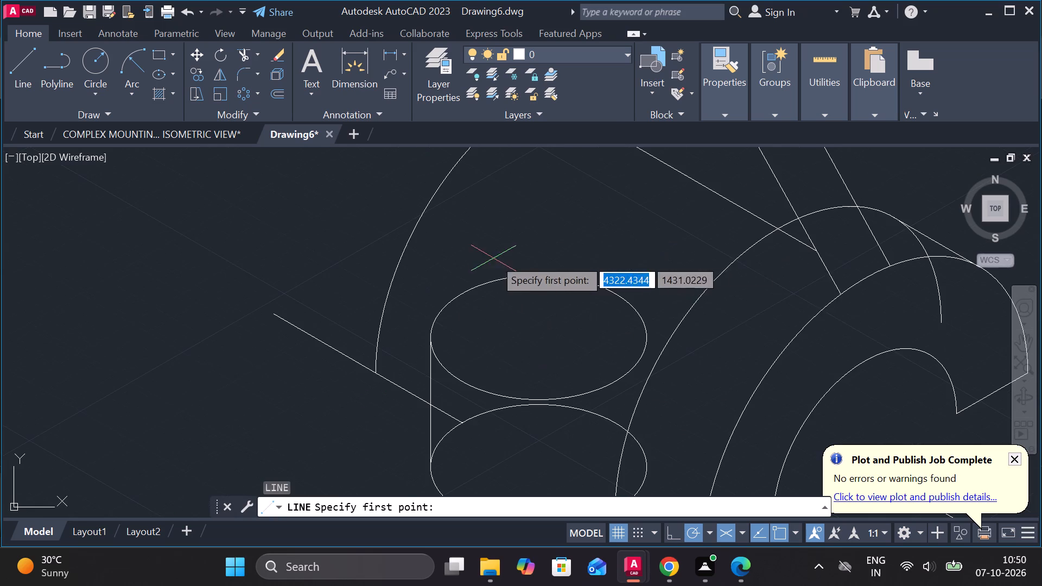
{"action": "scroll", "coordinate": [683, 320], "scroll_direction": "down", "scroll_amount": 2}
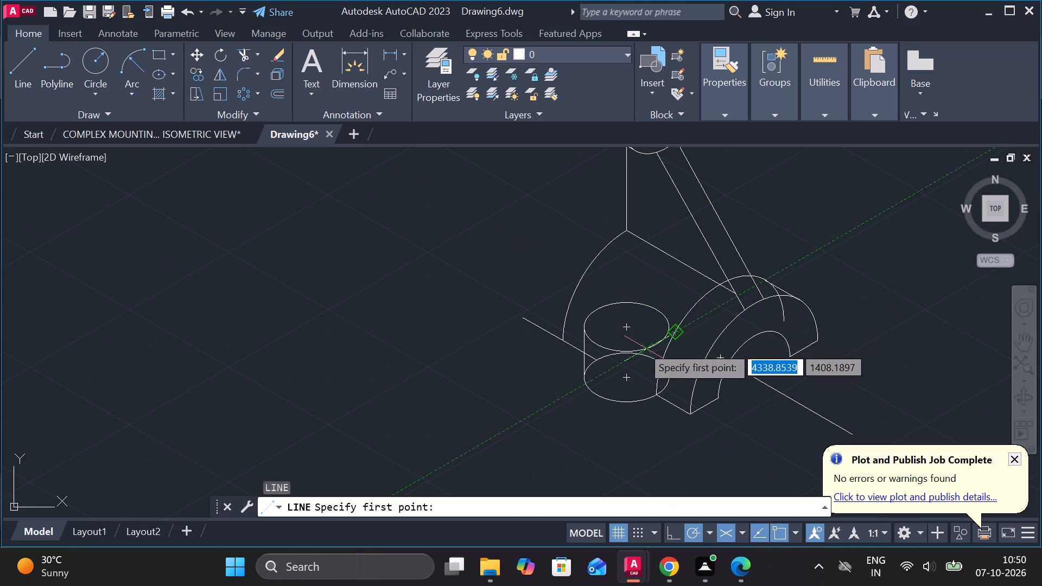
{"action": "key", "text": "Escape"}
Trim the base edge line's end inside the boss, the lower isocircle's hidden upper arc and its part overlapping the half-ring.
{"action": "key", "text": "t"}
{"action": "key", "text": "r"}
{"action": "key", "text": "space"}
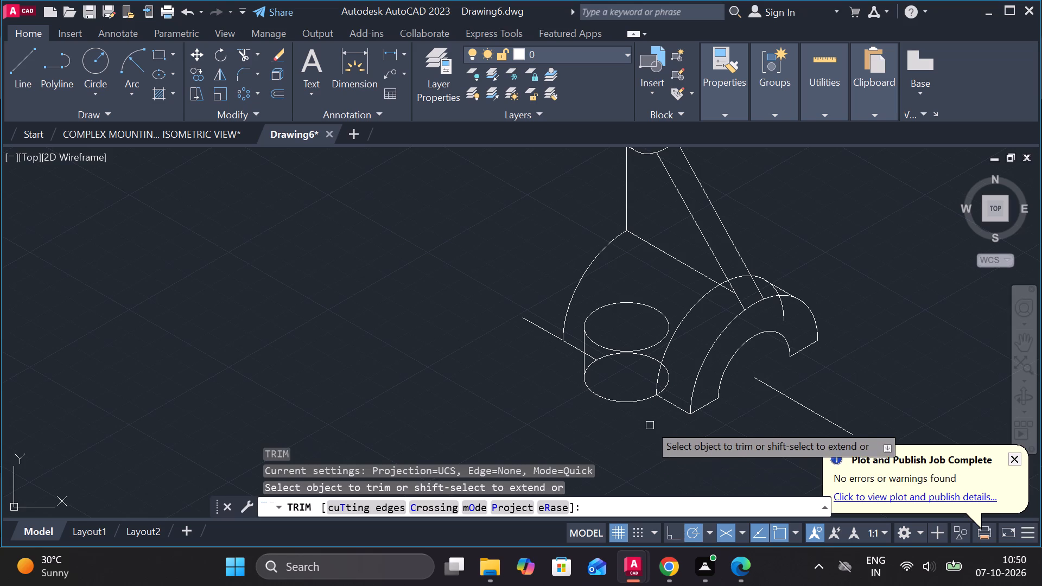
{"action": "scroll", "coordinate": [611, 406], "scroll_direction": "up", "scroll_amount": 2}
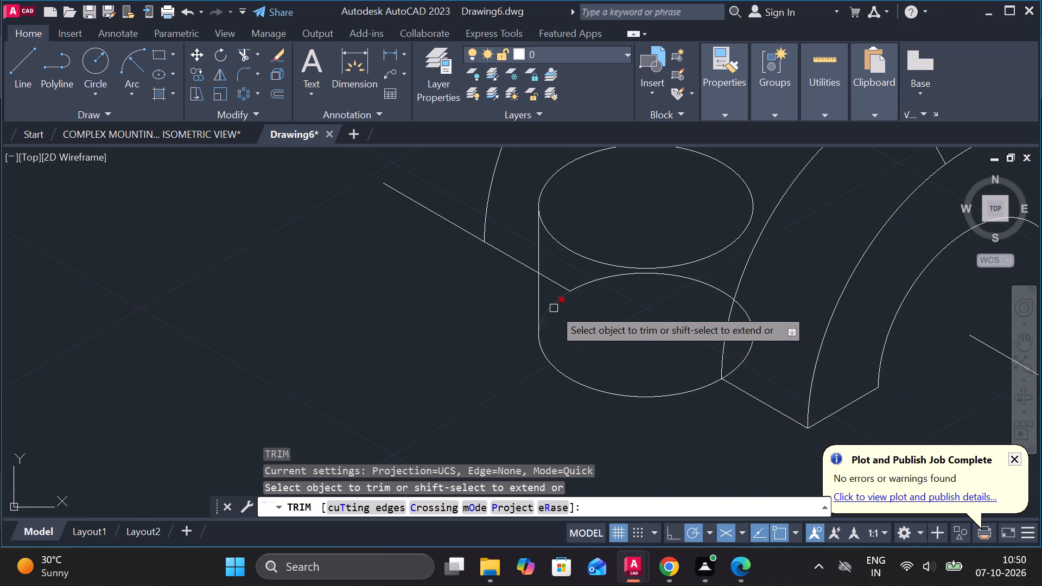
{"action": "left_click", "coordinate": [554, 308]}
{"action": "left_click", "coordinate": [554, 281]}
{"action": "left_click", "coordinate": [584, 281]}
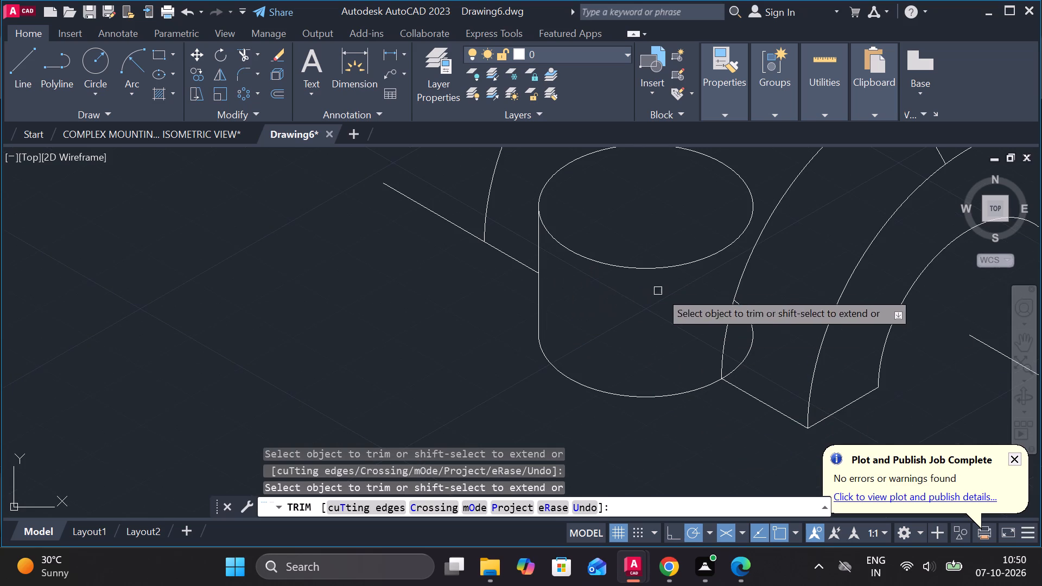
{"action": "left_click", "coordinate": [751, 323]}
{"action": "key", "text": "Escape"}
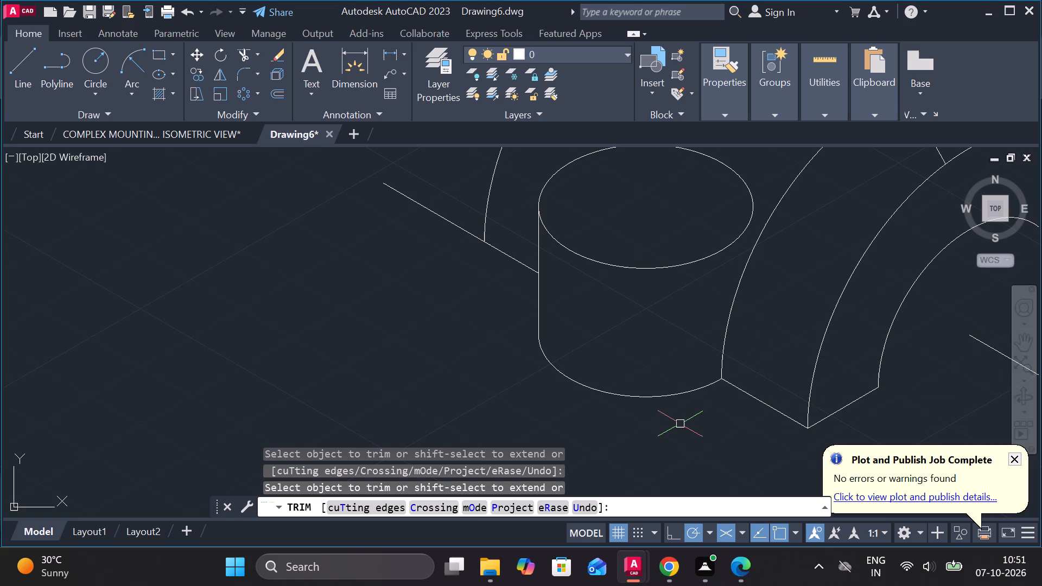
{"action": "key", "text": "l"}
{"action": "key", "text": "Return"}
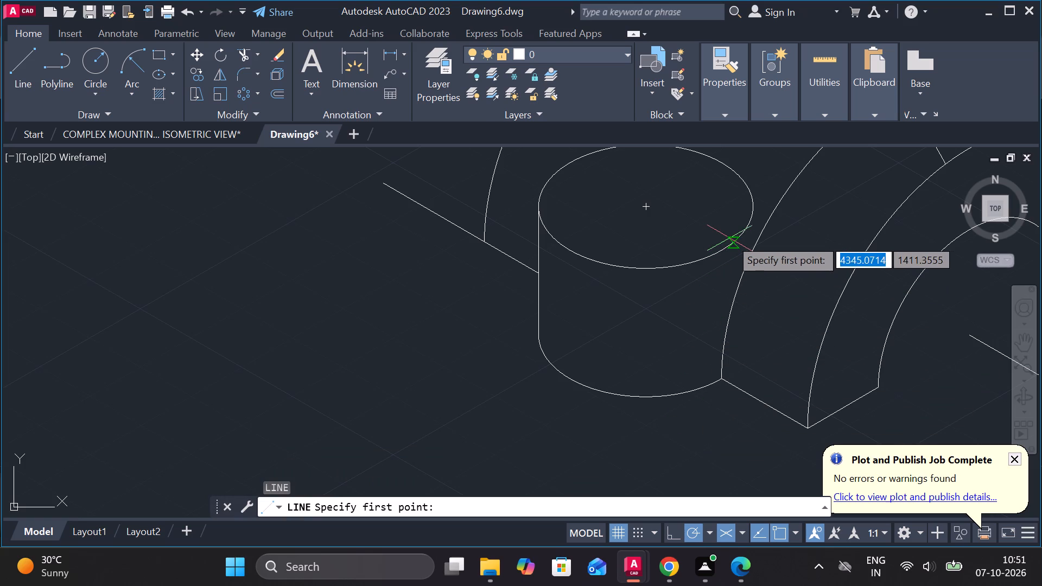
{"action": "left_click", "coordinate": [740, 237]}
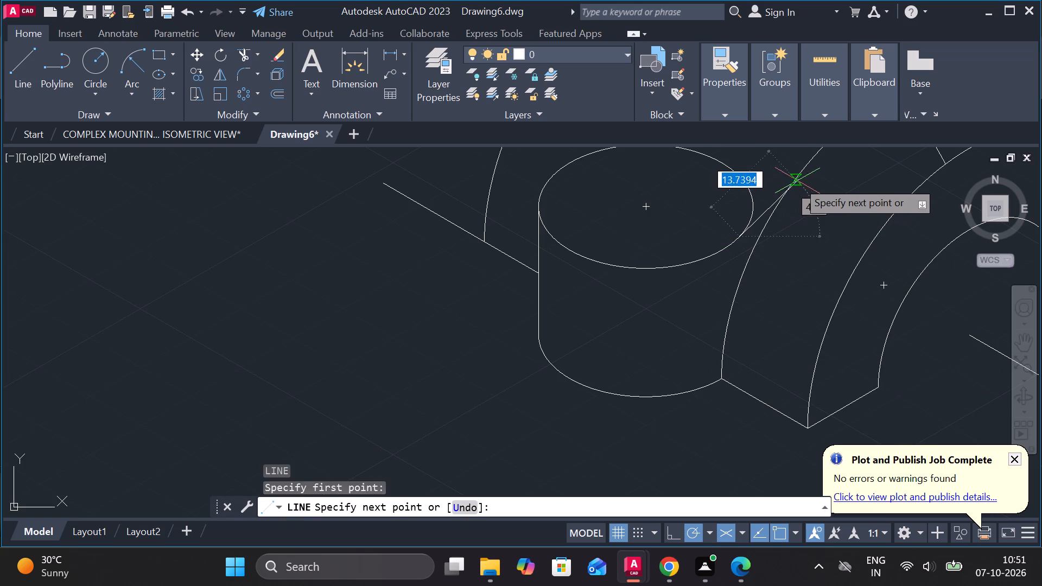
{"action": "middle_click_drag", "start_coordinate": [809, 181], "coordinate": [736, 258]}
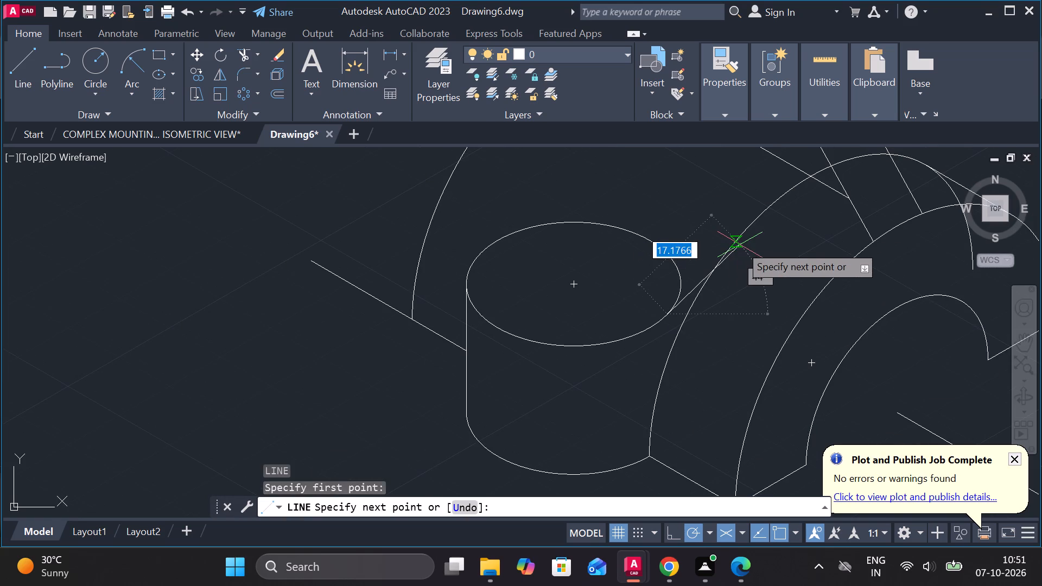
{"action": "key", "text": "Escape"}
Draw a line about 24 units long at 330° from the upper isocircle's centre across the half-ring's back outer arc.
{"action": "key", "text": "l"}
{"action": "key", "text": "Return"}
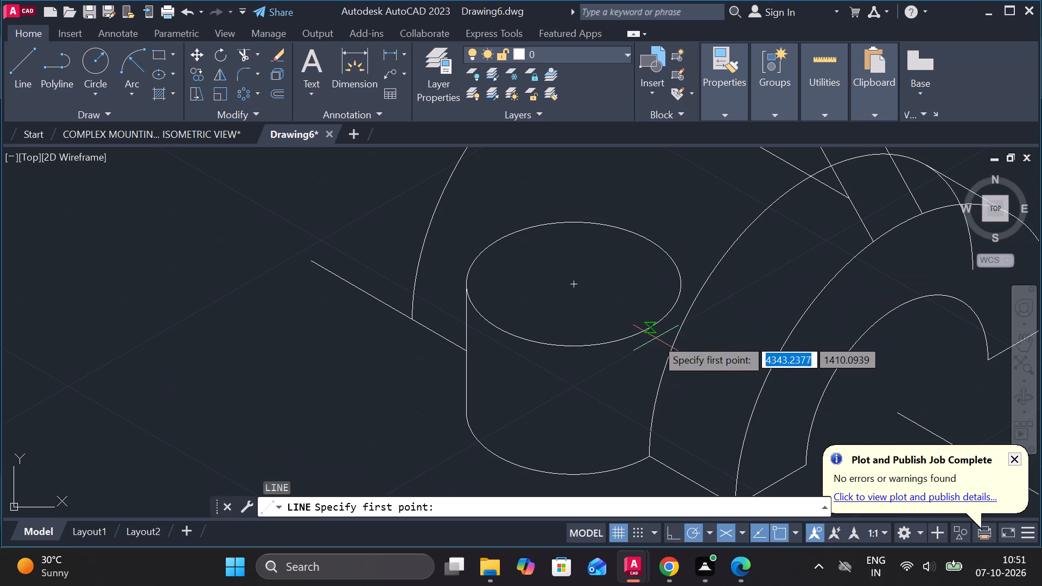
{"action": "left_click", "coordinate": [574, 279]}
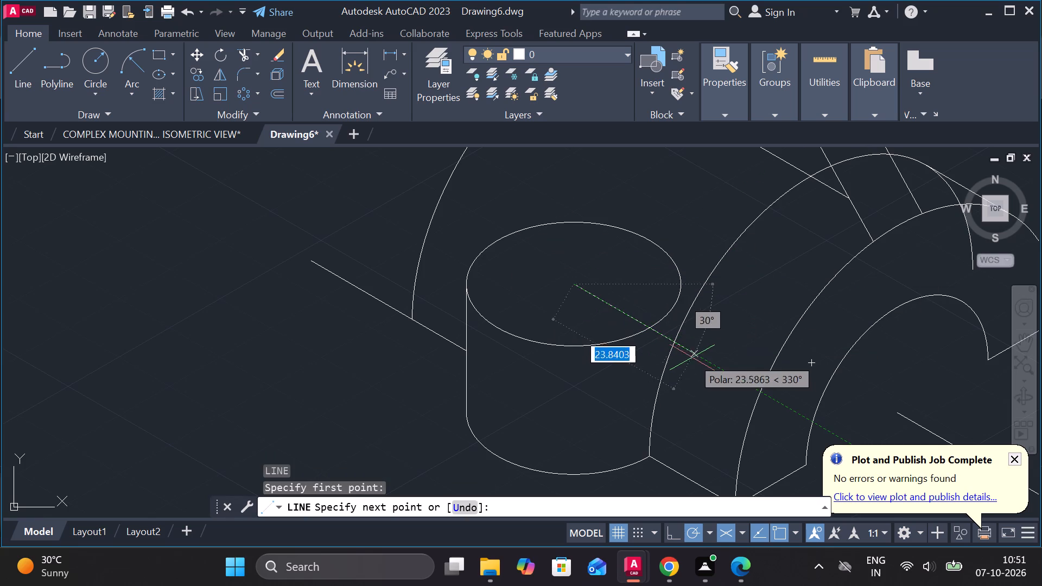
{"action": "left_click", "coordinate": [697, 360]}
{"action": "key", "text": "Escape"}
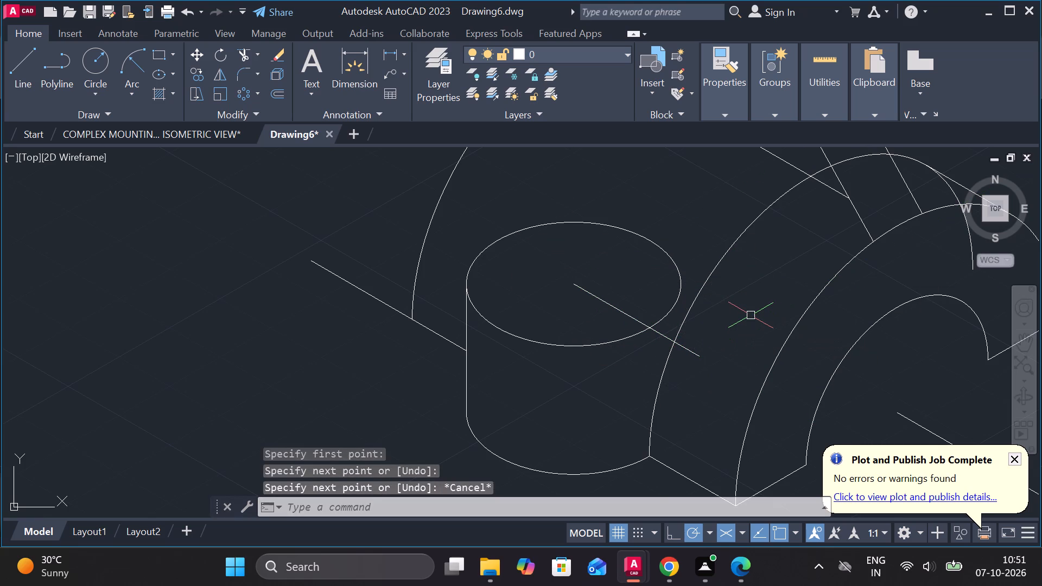
Draw a 30° line about 21.4 units long from where the centre line crosses the upper isocircle, past the half-ring's back outer arc.
{"action": "key", "text": "l"}
{"action": "key", "text": "Return"}
{"action": "left_click", "coordinate": [652, 326]}
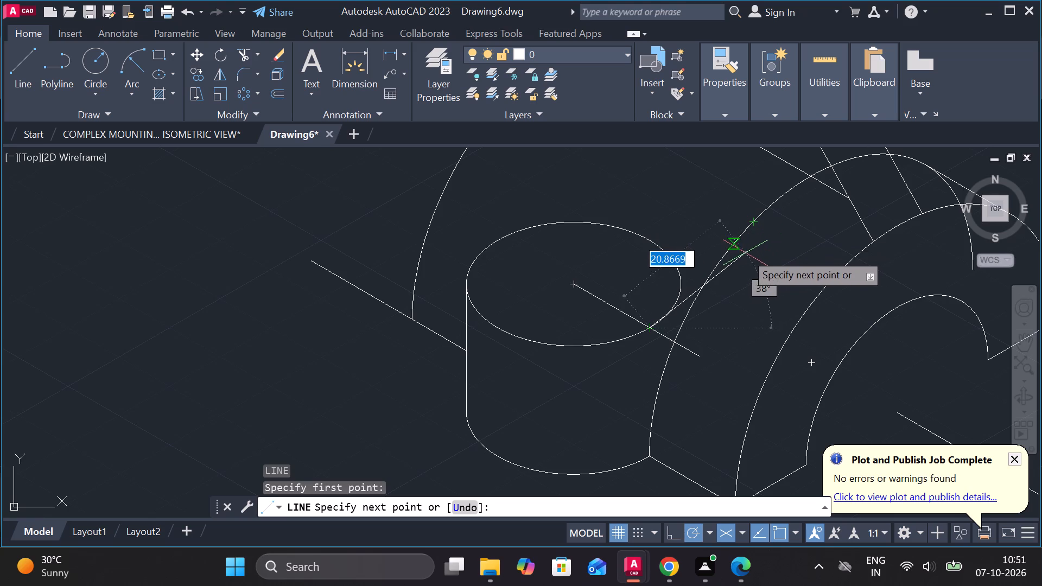
{"action": "scroll", "coordinate": [726, 275], "scroll_direction": "up", "scroll_amount": 2}
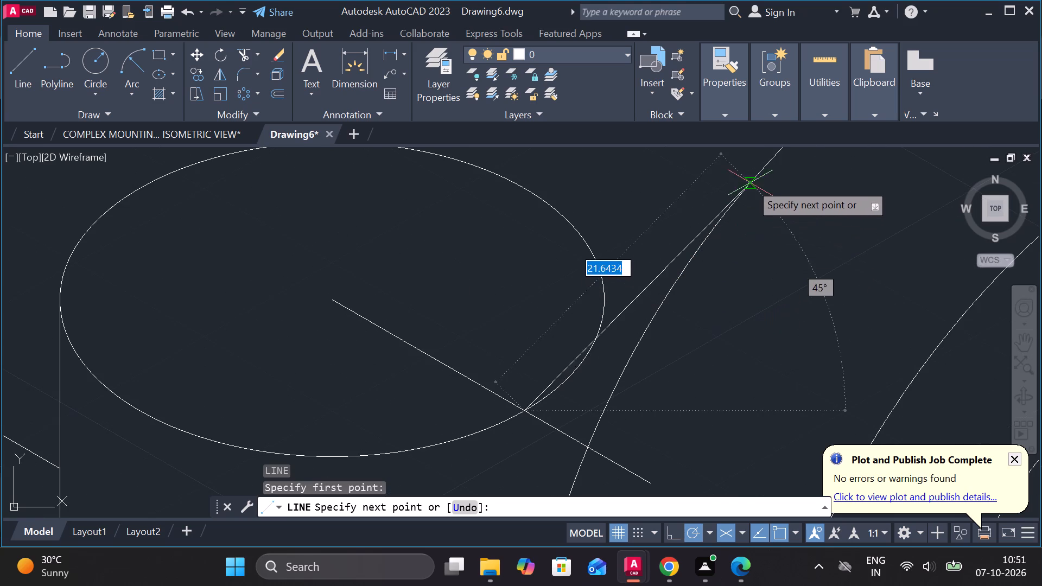
{"action": "left_click", "coordinate": [800, 253]}
{"action": "key", "text": "Escape"}
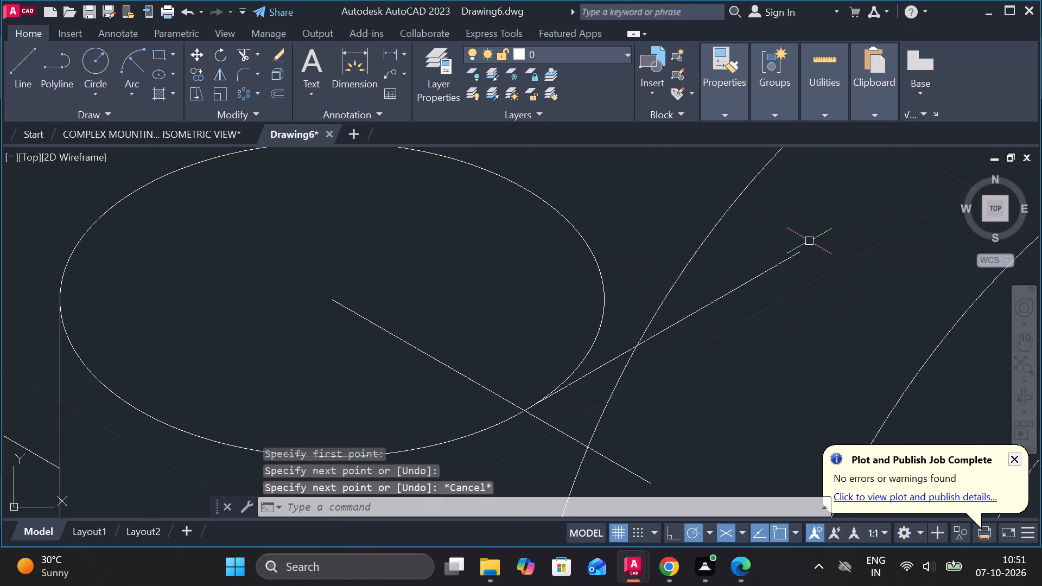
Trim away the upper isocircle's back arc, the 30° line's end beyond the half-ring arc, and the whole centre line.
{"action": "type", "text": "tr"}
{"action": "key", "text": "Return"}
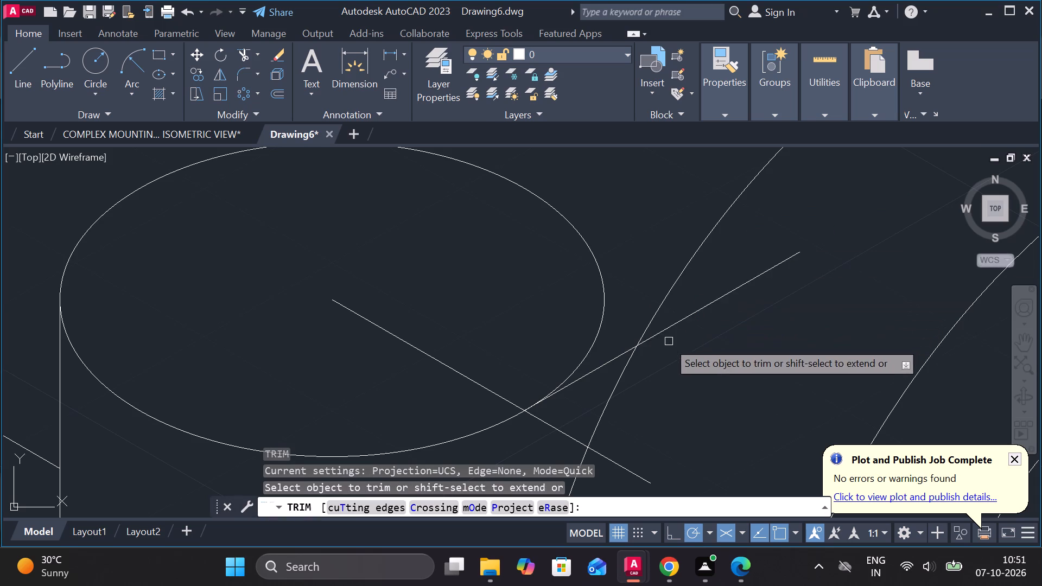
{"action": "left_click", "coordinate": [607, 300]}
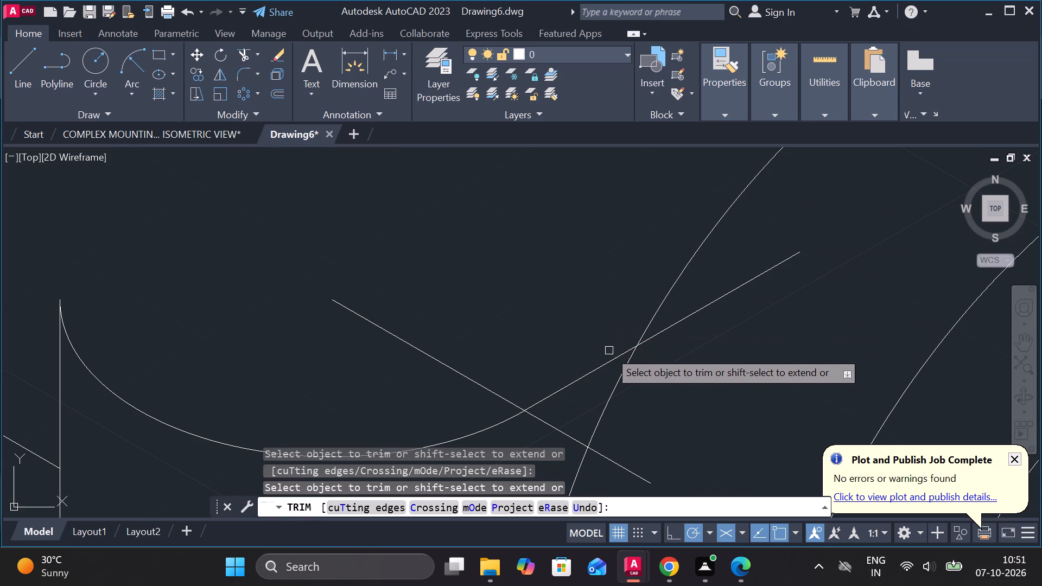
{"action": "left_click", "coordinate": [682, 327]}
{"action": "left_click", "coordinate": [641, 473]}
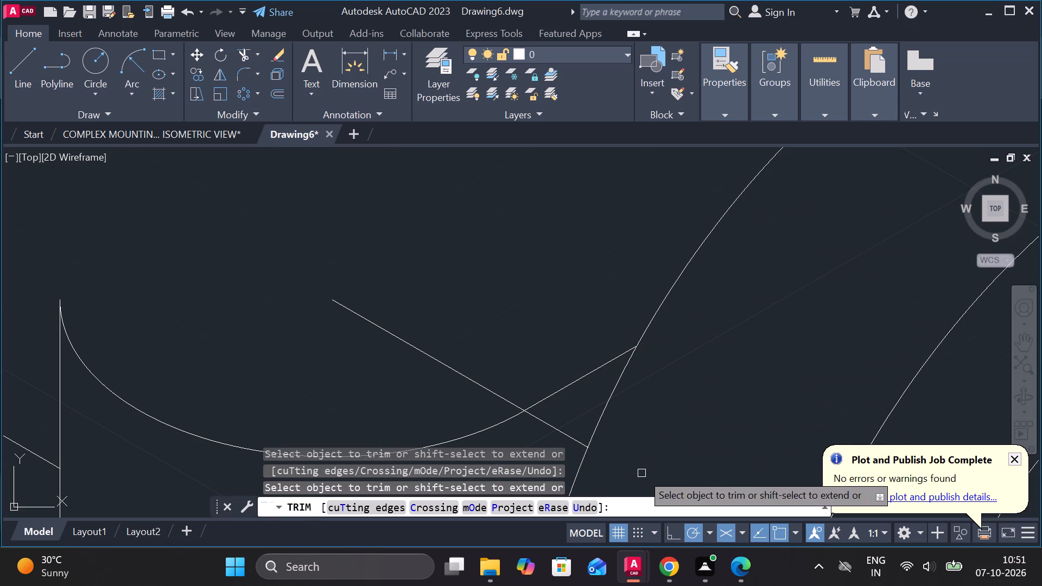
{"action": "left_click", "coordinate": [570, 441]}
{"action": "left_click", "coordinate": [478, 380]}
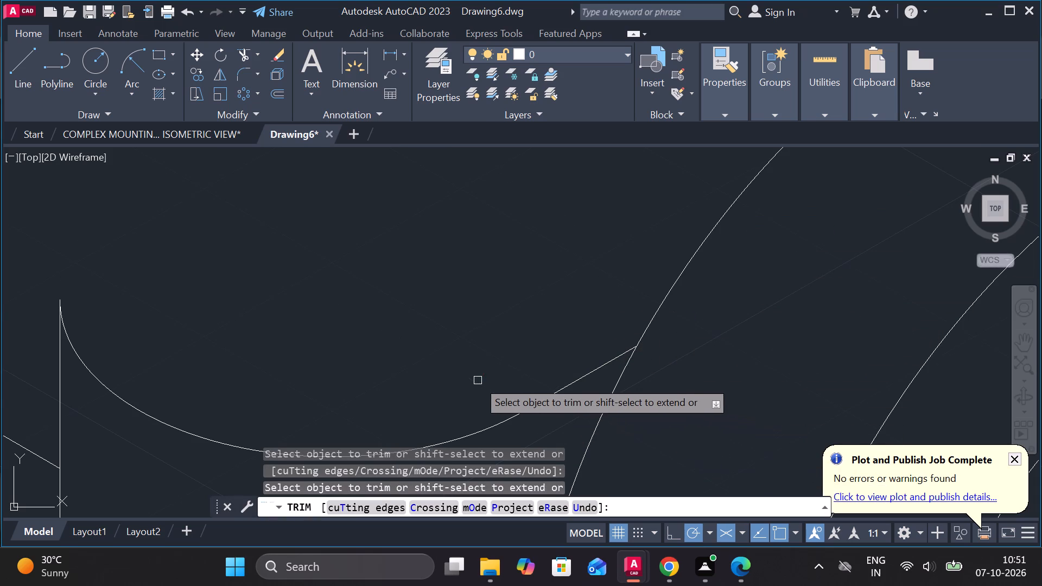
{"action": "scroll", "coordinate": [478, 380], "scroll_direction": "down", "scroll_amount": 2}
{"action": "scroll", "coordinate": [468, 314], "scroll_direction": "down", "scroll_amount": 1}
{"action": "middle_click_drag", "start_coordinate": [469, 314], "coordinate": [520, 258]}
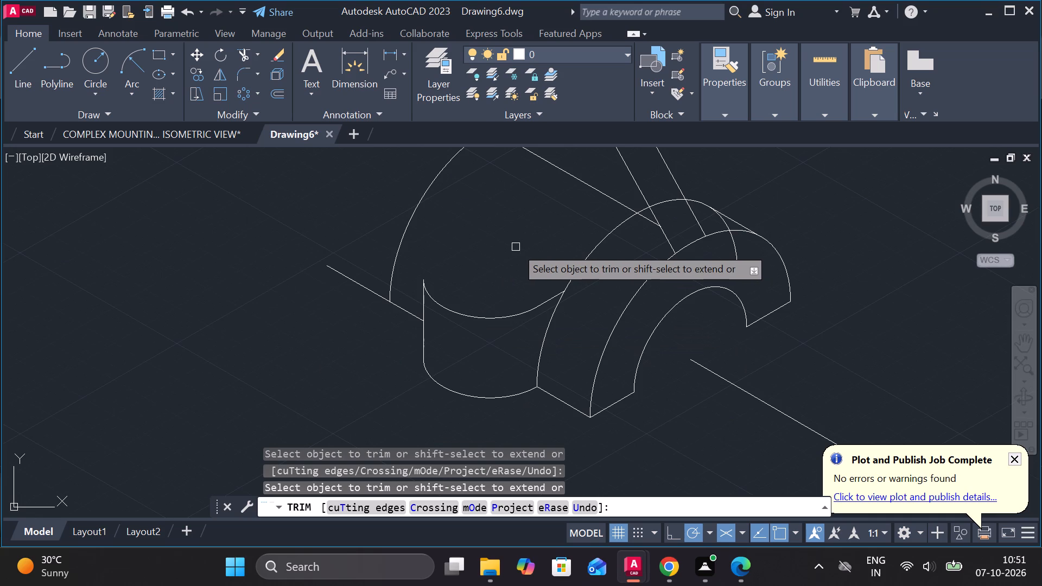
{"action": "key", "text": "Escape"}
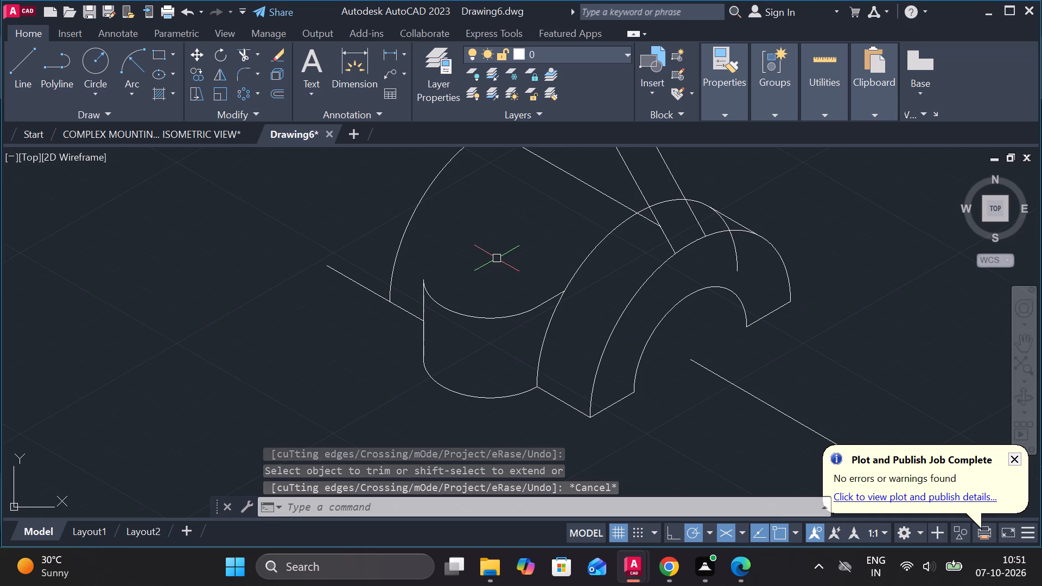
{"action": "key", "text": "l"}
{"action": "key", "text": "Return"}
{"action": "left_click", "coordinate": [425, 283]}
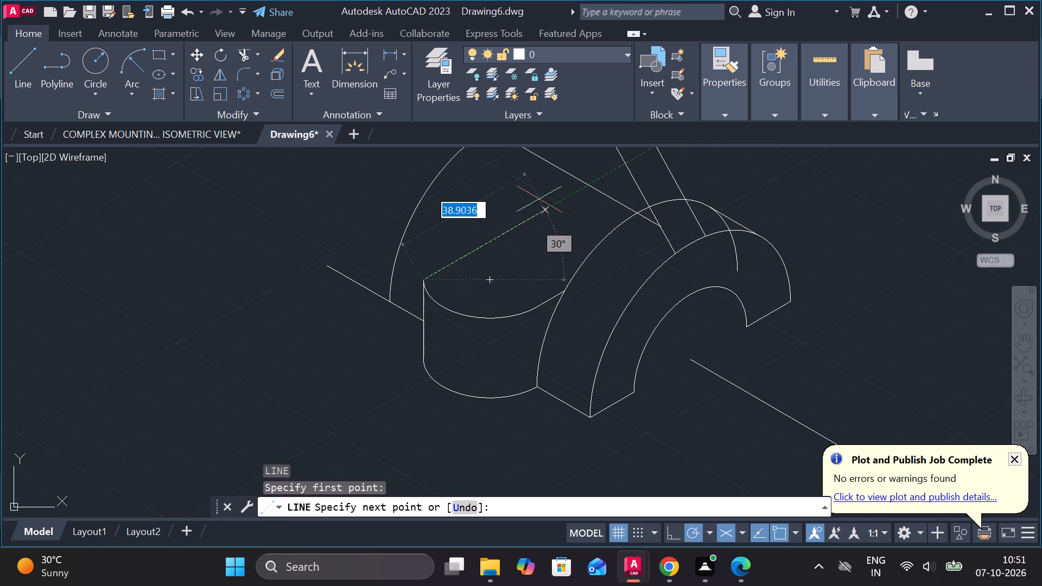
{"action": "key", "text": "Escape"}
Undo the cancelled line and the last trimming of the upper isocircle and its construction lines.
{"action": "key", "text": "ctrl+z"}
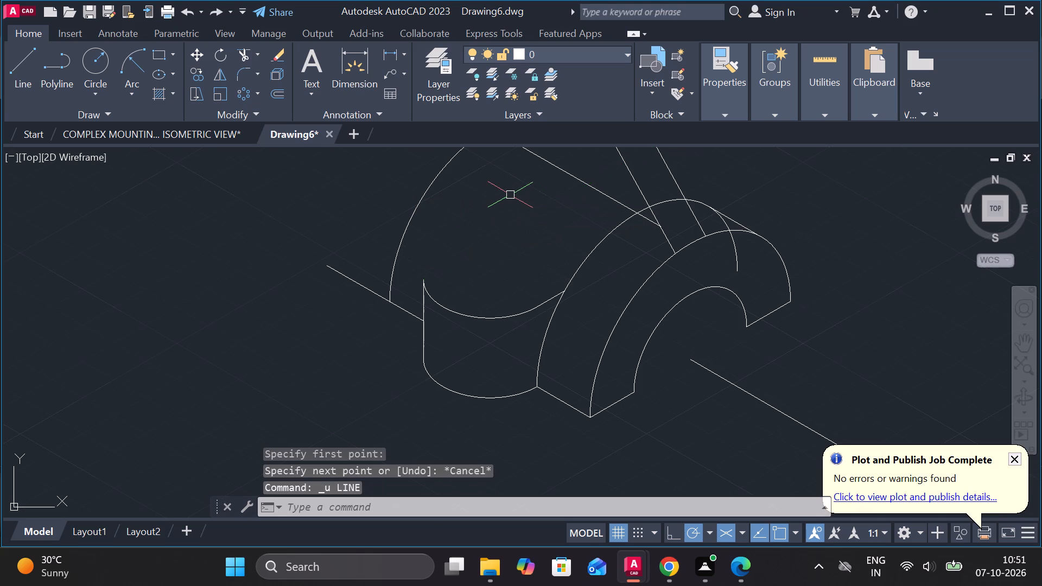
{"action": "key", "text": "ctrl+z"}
Draw a 30° line about 33 units long from the upper isocircle's back left edge towards the support.
{"action": "scroll", "coordinate": [510, 195], "scroll_direction": "down", "scroll_amount": 2}
{"action": "scroll", "coordinate": [589, 233], "scroll_direction": "down", "scroll_amount": 1}
{"action": "middle_click_drag", "start_coordinate": [633, 250], "coordinate": [663, 289]}
{"action": "left_click", "coordinate": [21, 56]}
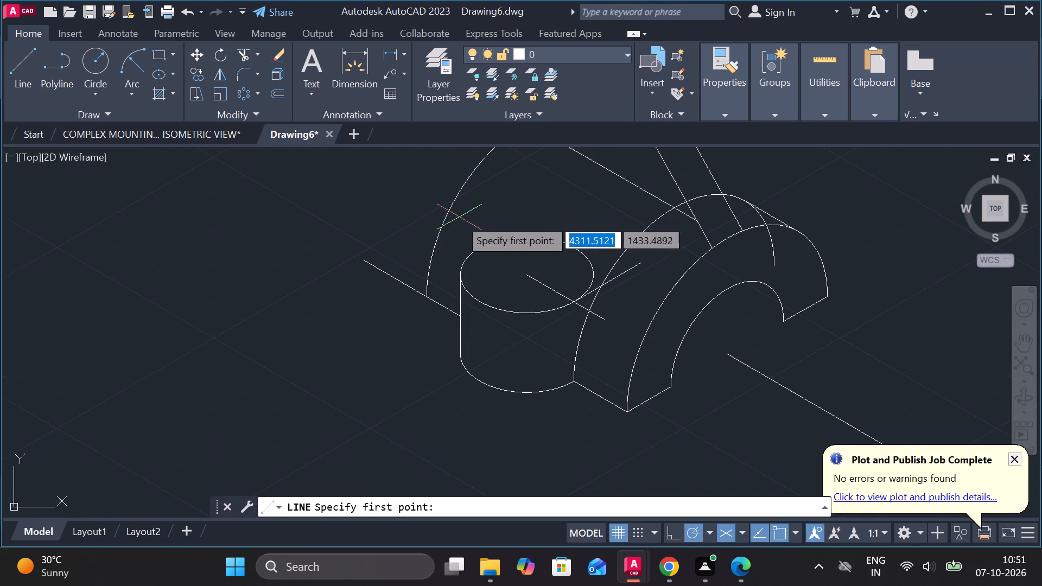
{"action": "left_click", "coordinate": [484, 246]}
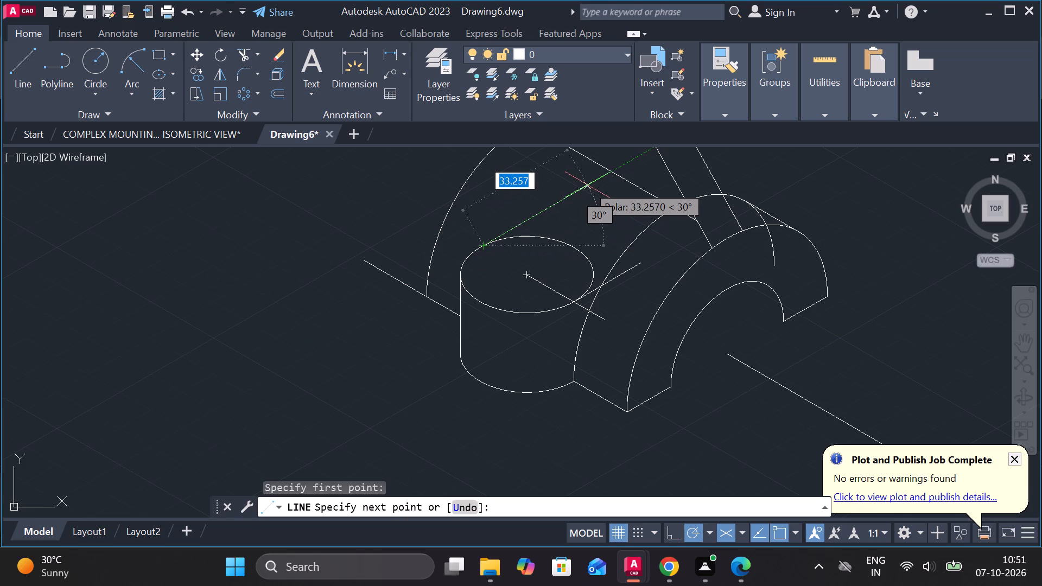
{"action": "left_click", "coordinate": [587, 185]}
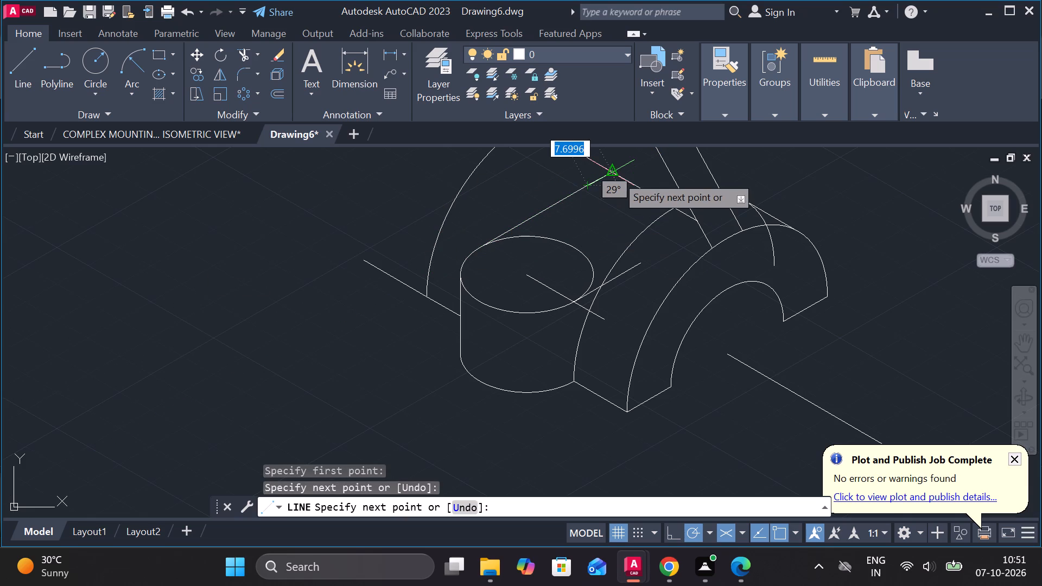
{"action": "key", "text": "Escape"}
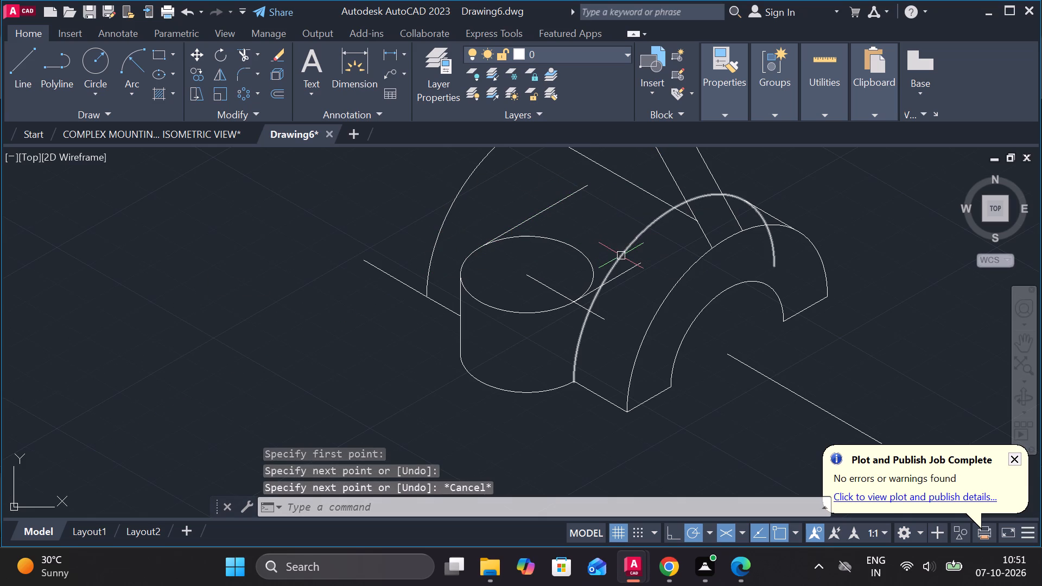
Trim away the upper isocircle's arc lying between the two 30° lines.
{"action": "type", "text": "tr"}
{"action": "key", "text": "Return"}
{"action": "left_click", "coordinate": [565, 245]}
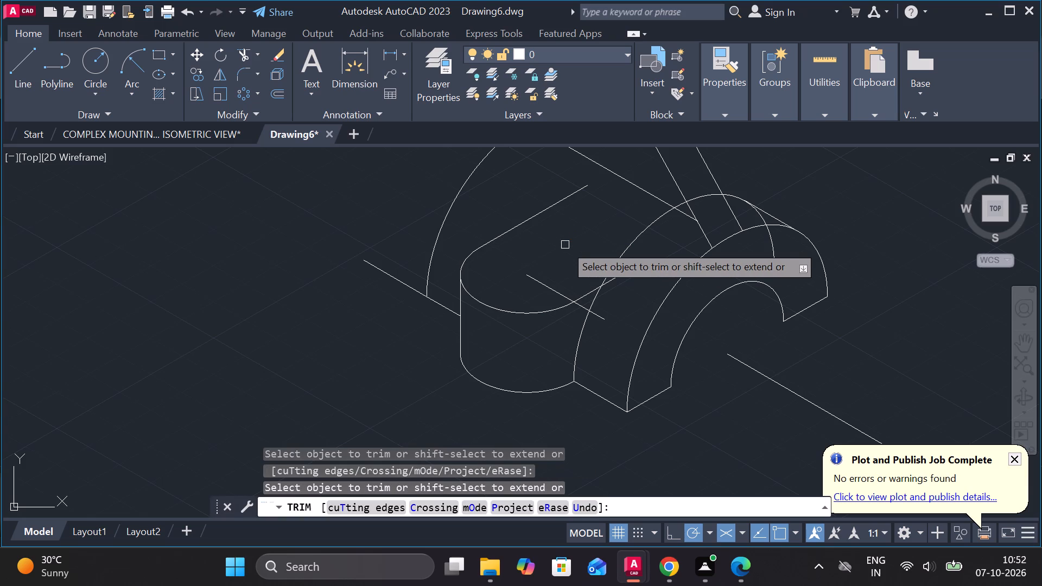
Draw a 150° line about 44 units long from the boss's front 30° edge at the half-ring arc, crossing the back 30° edge.
{"action": "left_click", "coordinate": [26, 66]}
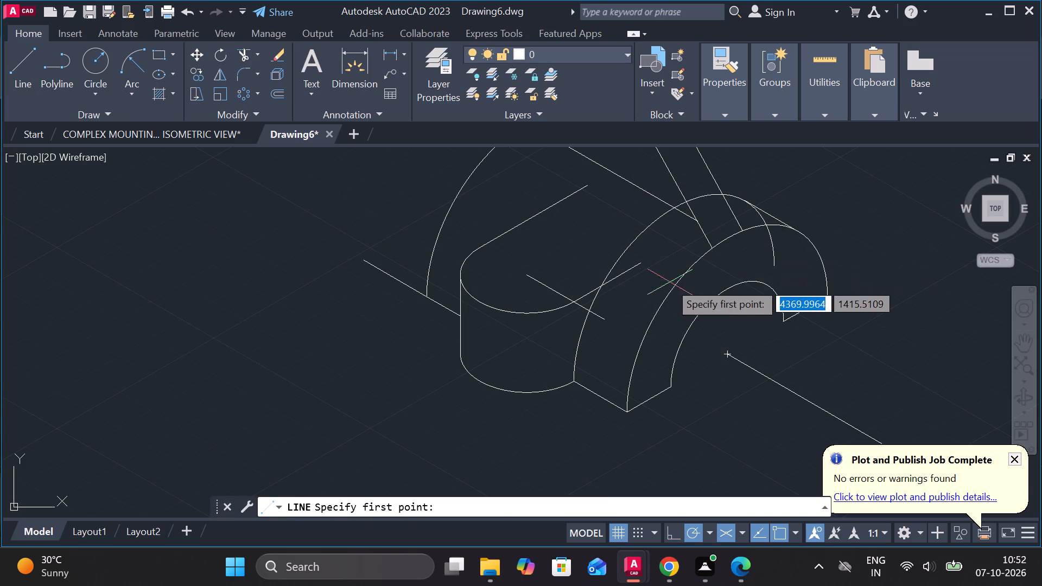
{"action": "scroll", "coordinate": [608, 284], "scroll_direction": "up", "scroll_amount": 2}
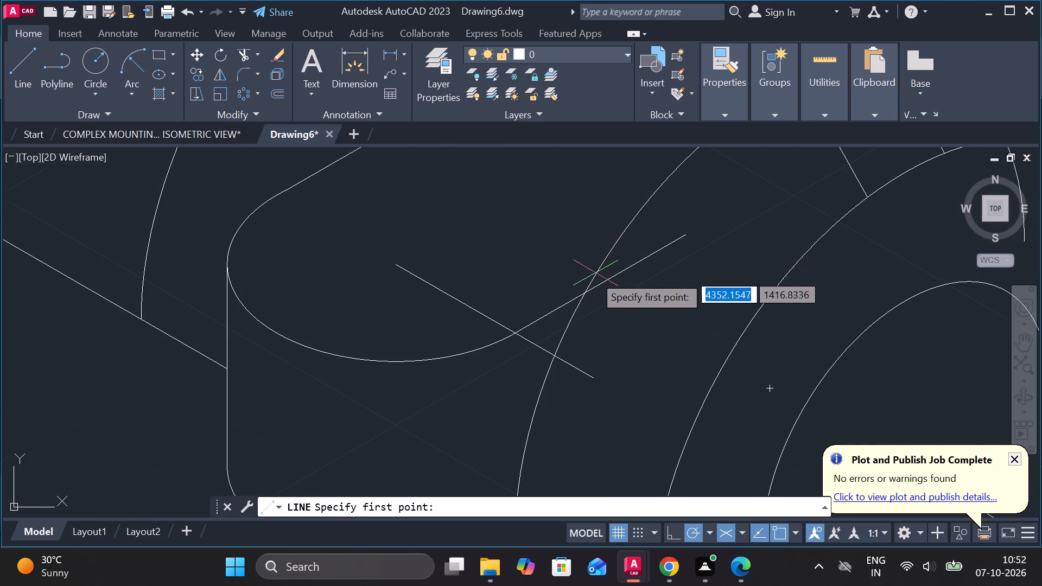
{"action": "left_click", "coordinate": [585, 298]}
{"action": "middle_click_drag", "start_coordinate": [501, 236], "coordinate": [587, 394]}
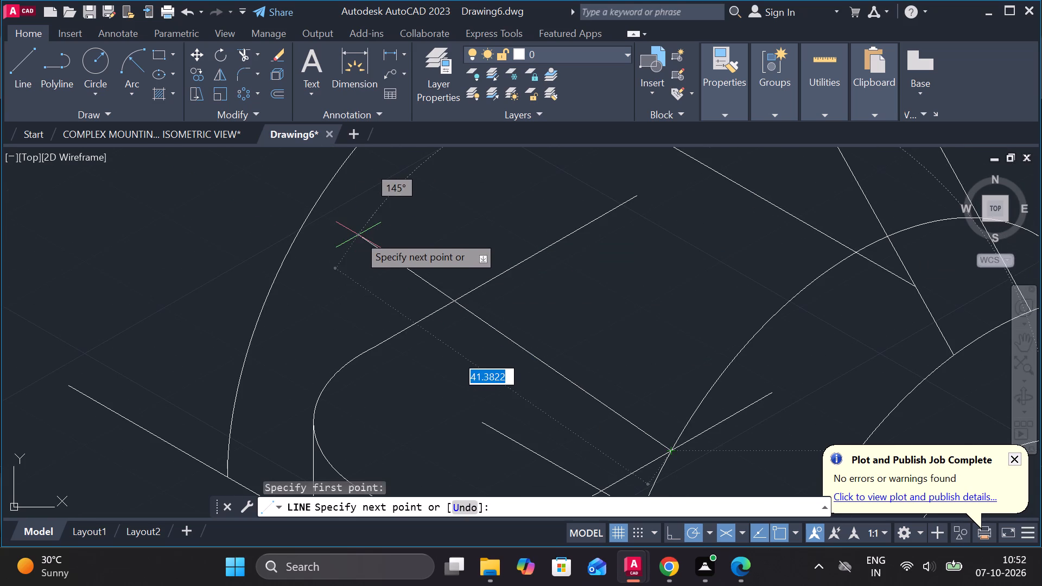
{"action": "left_click", "coordinate": [326, 240]}
{"action": "key", "text": "Escape"}
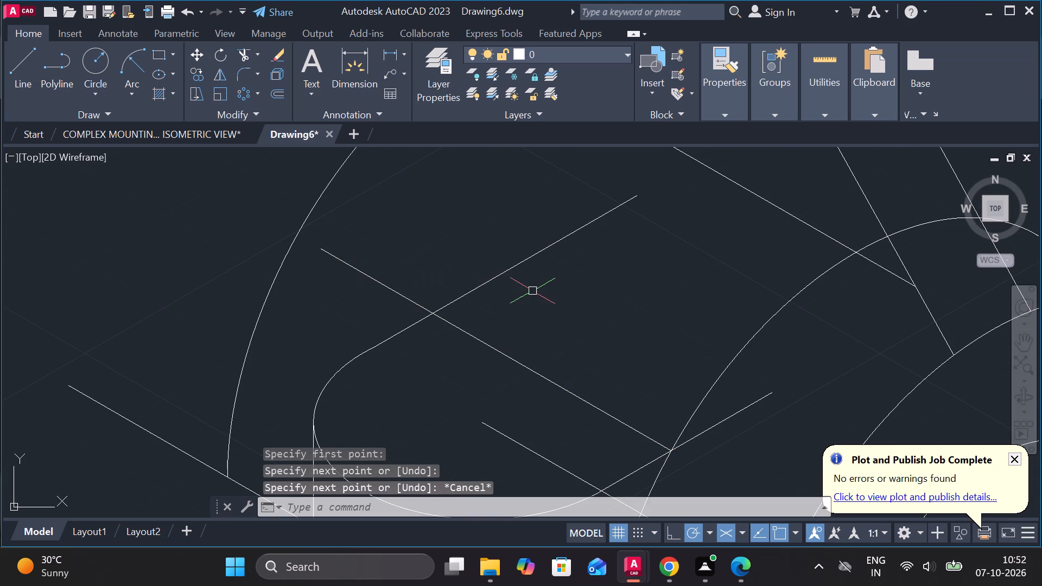
Trim the overshooting ends of the boss's top edge lines and remove the whole centre line across its top face.
{"action": "type", "text": "tr"}
{"action": "key", "text": "Return"}
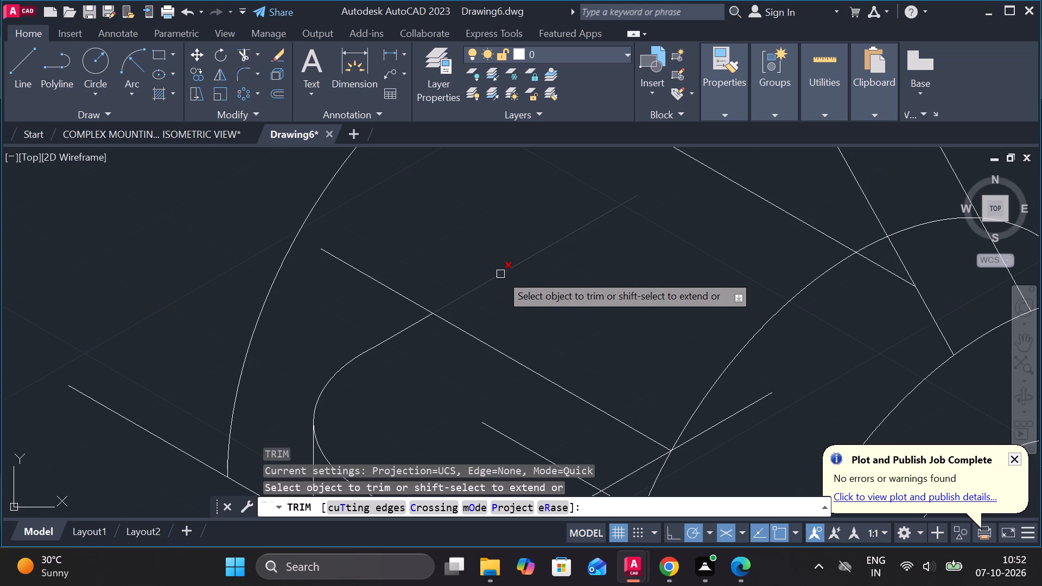
{"action": "left_click", "coordinate": [500, 274]}
{"action": "left_click", "coordinate": [402, 290]}
{"action": "scroll", "coordinate": [433, 259], "scroll_direction": "down", "scroll_amount": 1}
{"action": "middle_click_drag", "start_coordinate": [530, 273], "coordinate": [531, 273]}
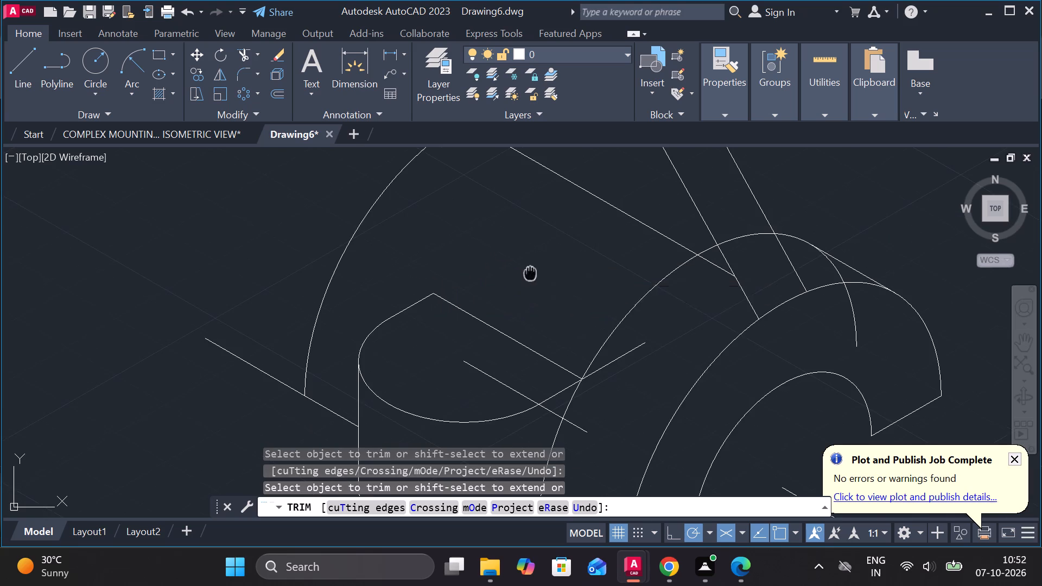
{"action": "middle_click_drag", "start_coordinate": [531, 273], "coordinate": [541, 161]}
{"action": "left_click", "coordinate": [627, 242]}
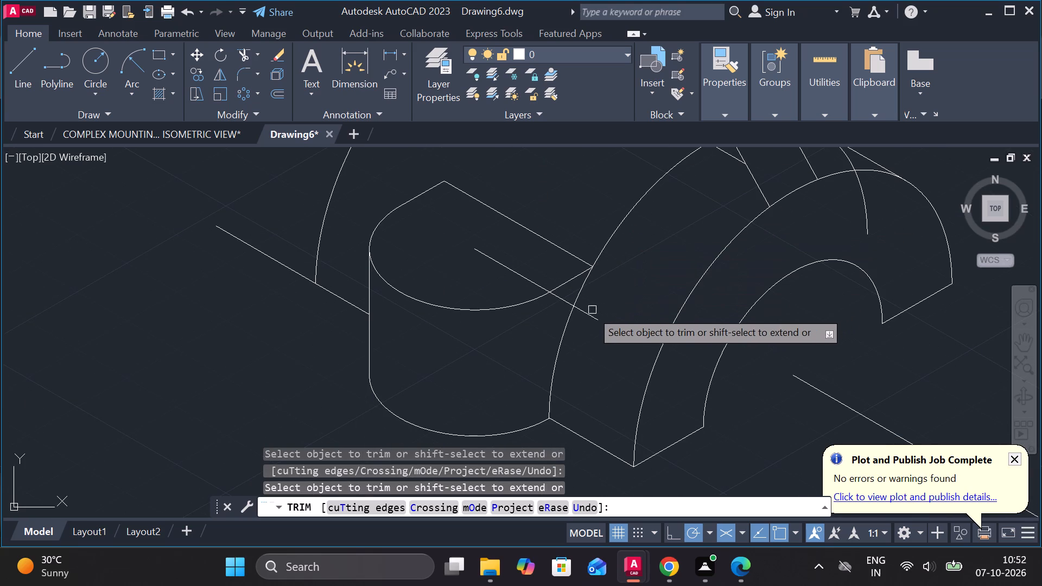
{"action": "left_click", "coordinate": [588, 318]}
{"action": "left_click", "coordinate": [557, 301]}
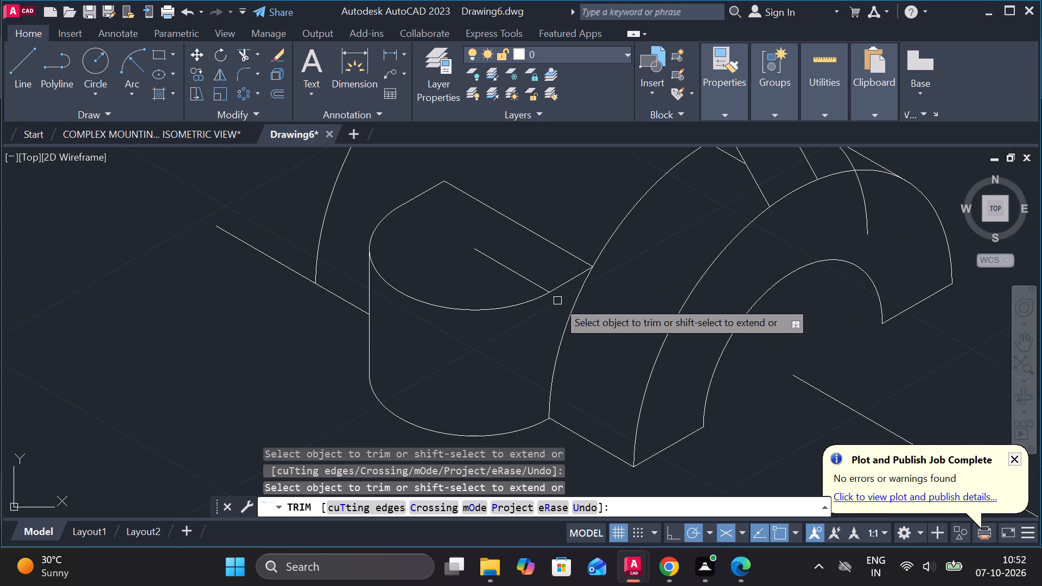
{"action": "left_click", "coordinate": [523, 277]}
{"action": "scroll", "coordinate": [447, 264], "scroll_direction": "down", "scroll_amount": 2}
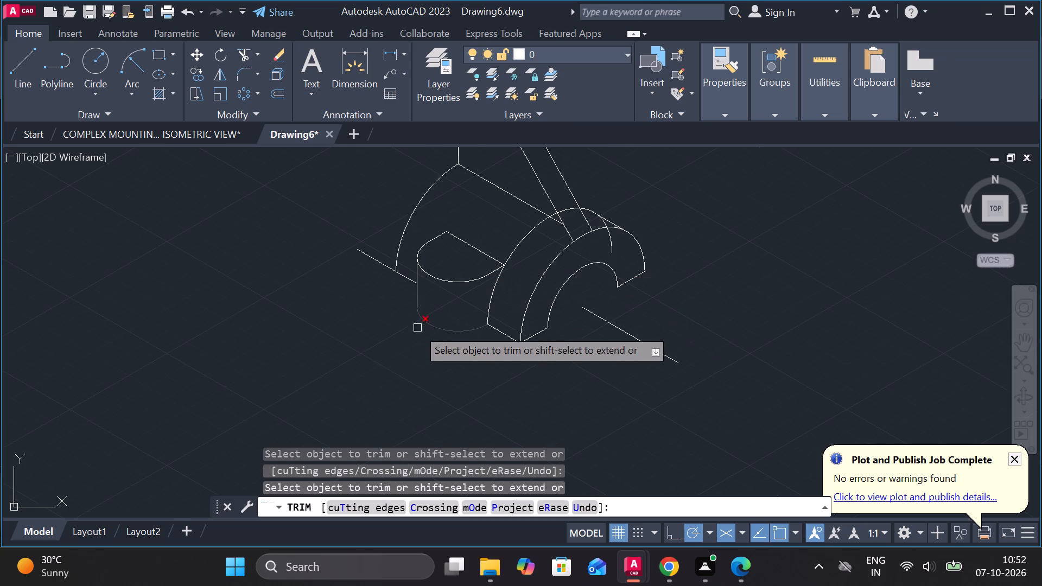
{"action": "middle_click_drag", "start_coordinate": [451, 354], "coordinate": [523, 386]}
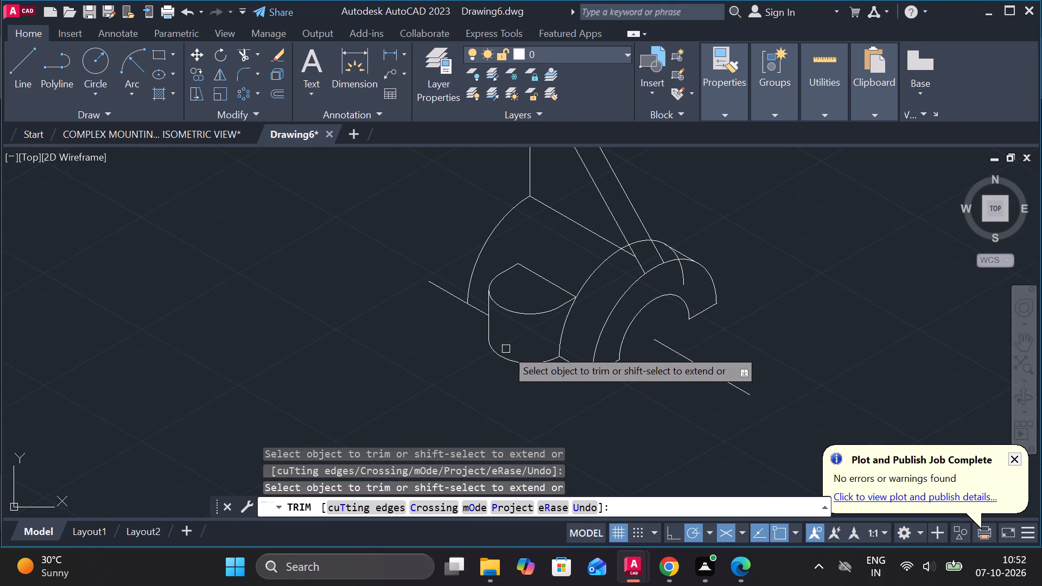
{"action": "key", "text": "Escape"}
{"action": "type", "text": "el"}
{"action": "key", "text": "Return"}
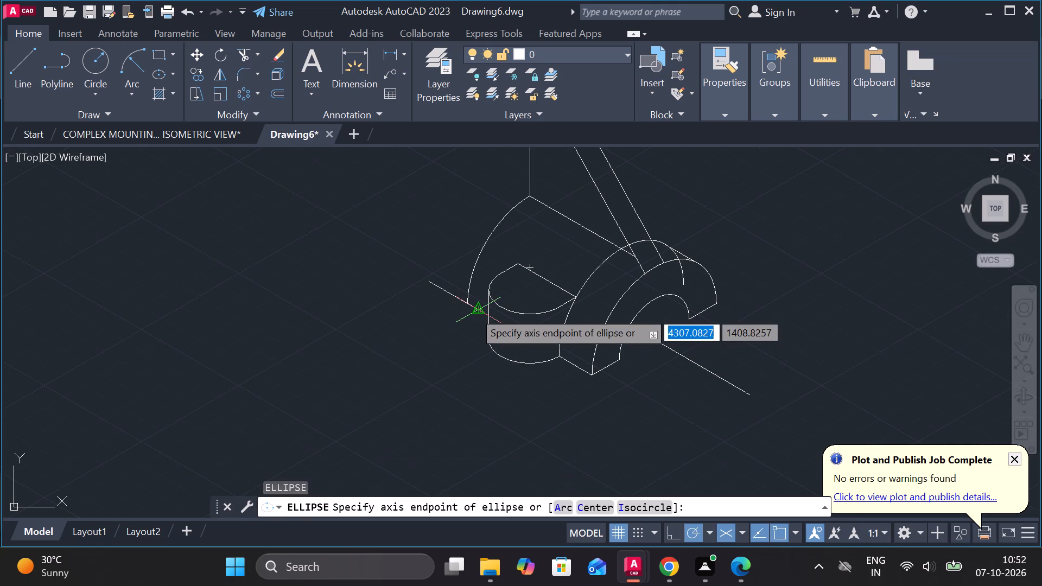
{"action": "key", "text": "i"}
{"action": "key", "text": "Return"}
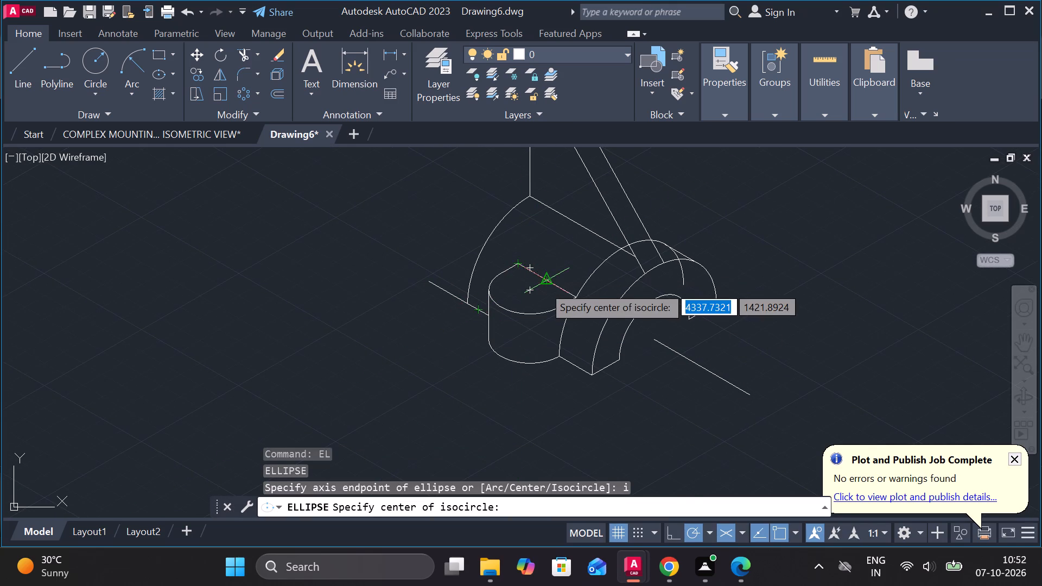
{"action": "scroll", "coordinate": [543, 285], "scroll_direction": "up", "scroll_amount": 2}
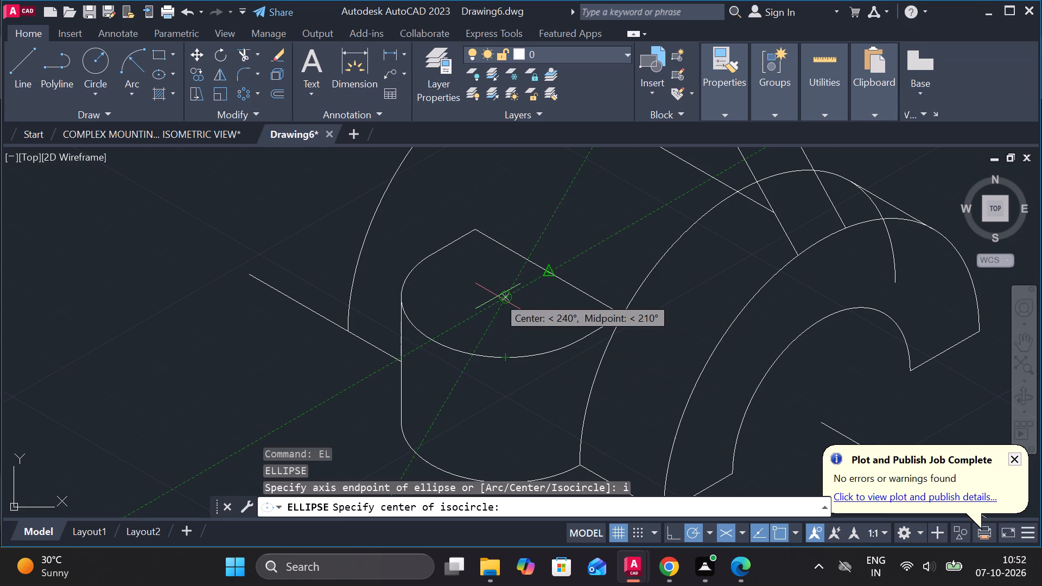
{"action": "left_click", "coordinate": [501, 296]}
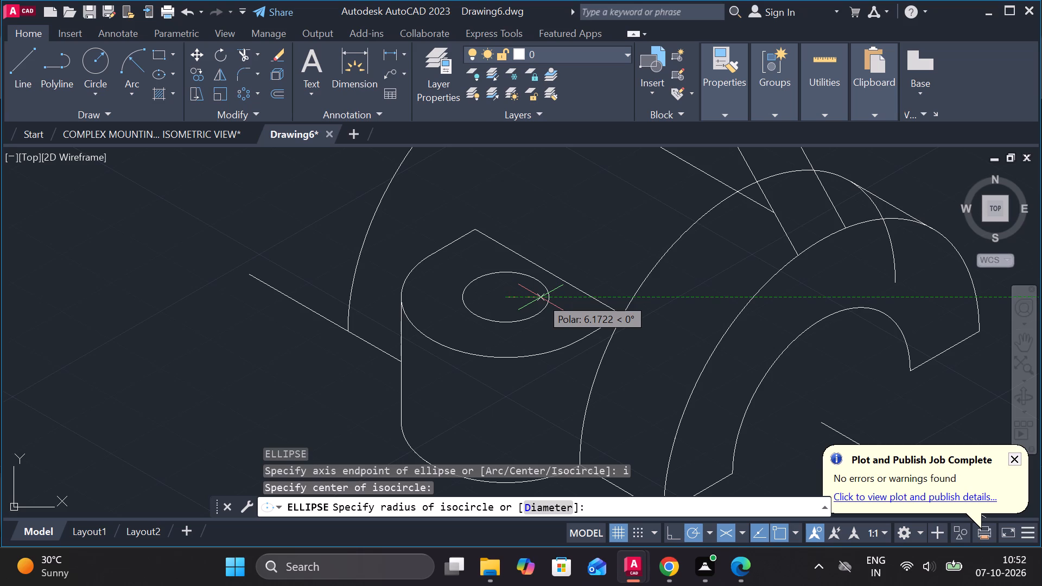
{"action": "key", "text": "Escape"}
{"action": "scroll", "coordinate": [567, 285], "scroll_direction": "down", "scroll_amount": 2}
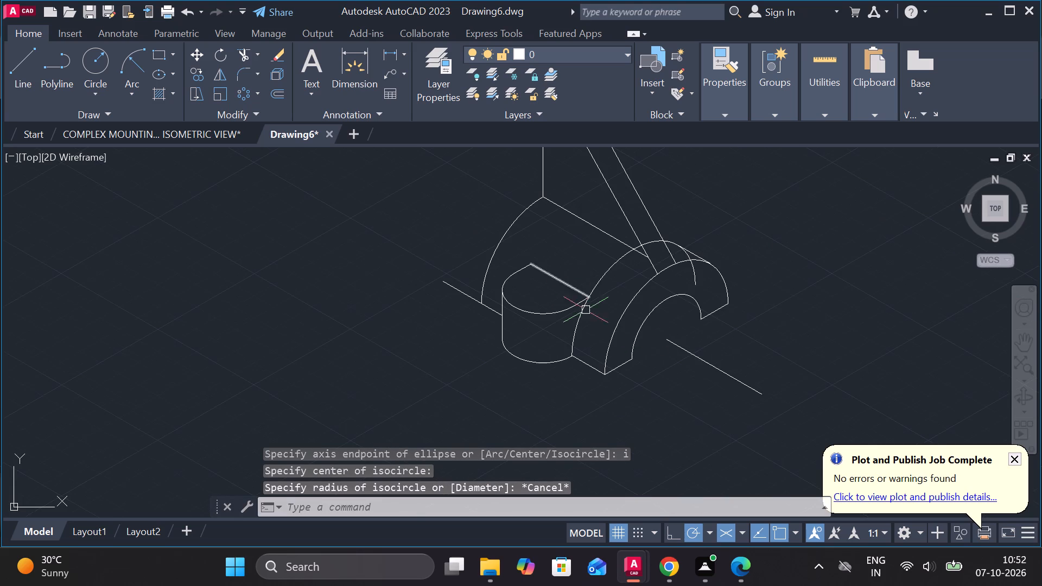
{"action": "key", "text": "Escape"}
Copy the sloping construction line in front of the half-ring 40 units towards the front left, from its upper endpoint.
{"action": "left_click", "coordinate": [730, 383]}
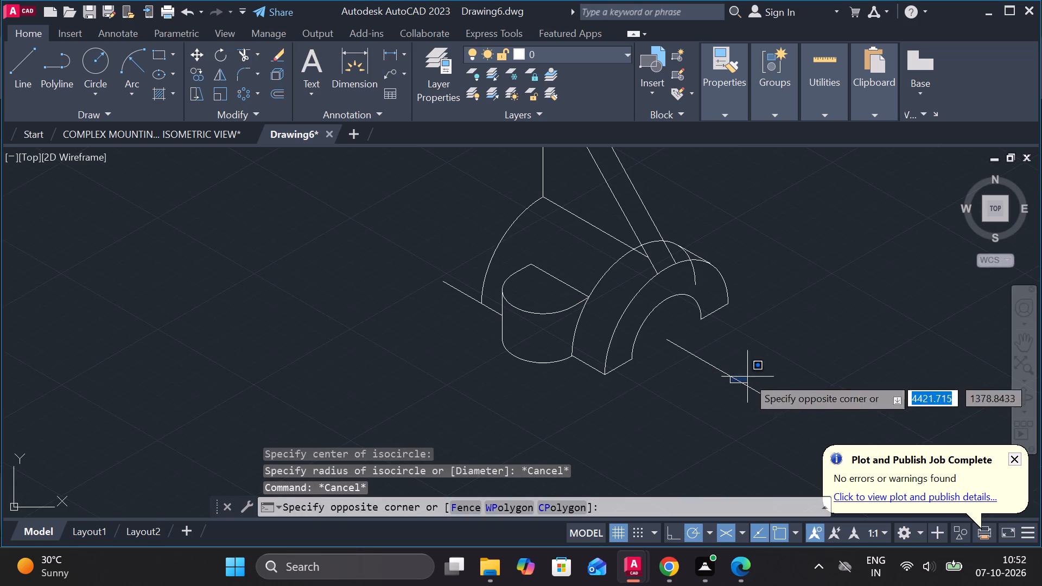
{"action": "left_click", "coordinate": [747, 377]}
{"action": "left_click", "coordinate": [736, 374]}
{"action": "type", "text": "co"}
{"action": "key", "text": "Return"}
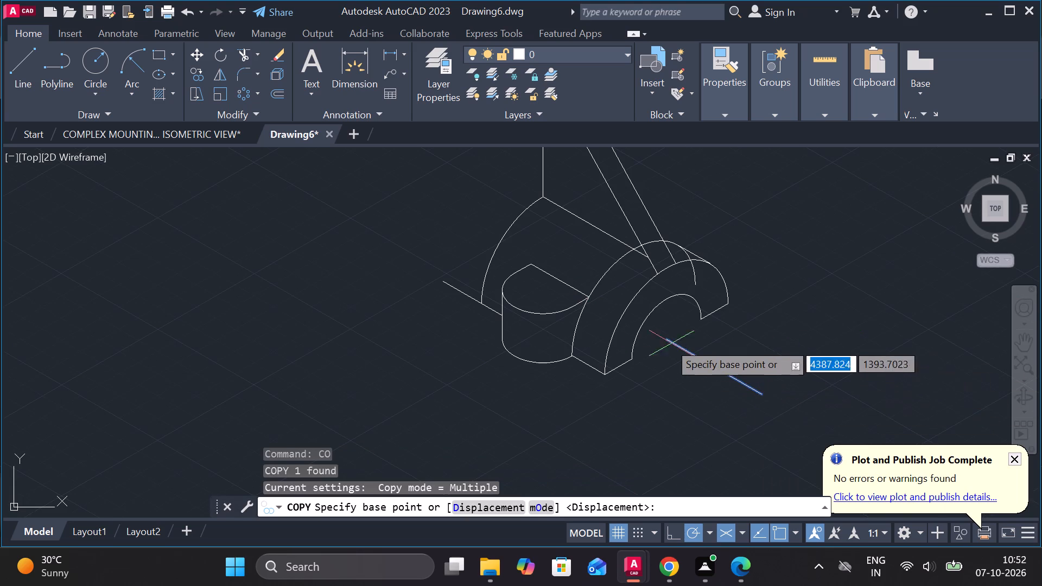
{"action": "left_click", "coordinate": [668, 338]}
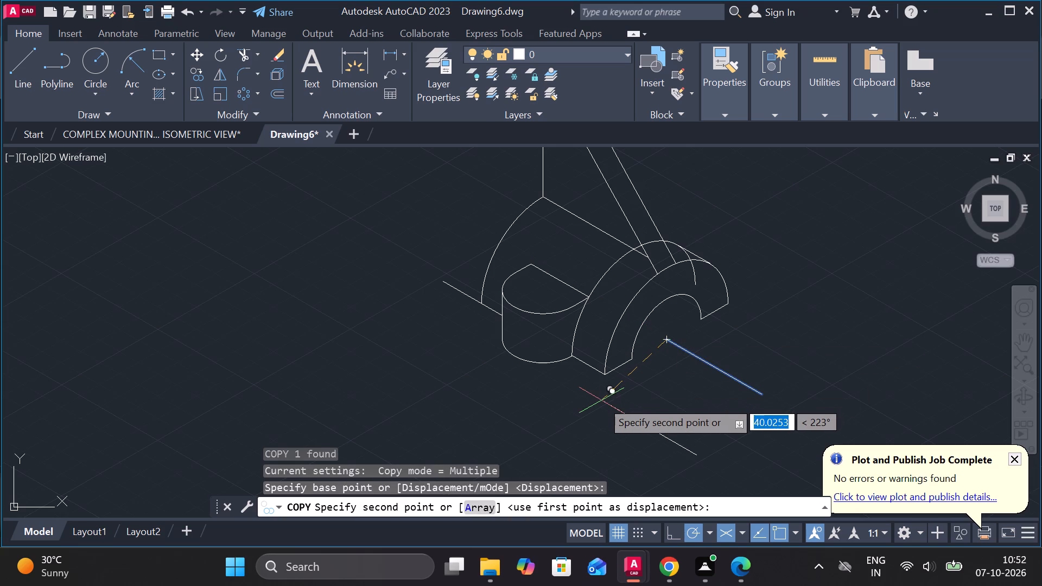
{"action": "type", "text": "40"}
{"action": "key", "text": "Return"}
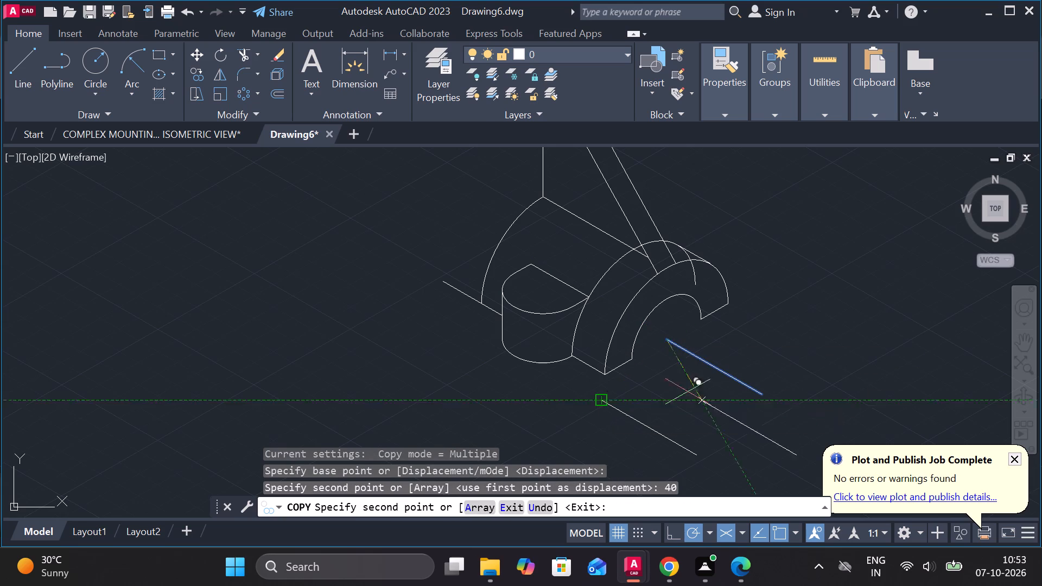
{"action": "key", "text": "grave"}
{"action": "key", "text": "Escape"}
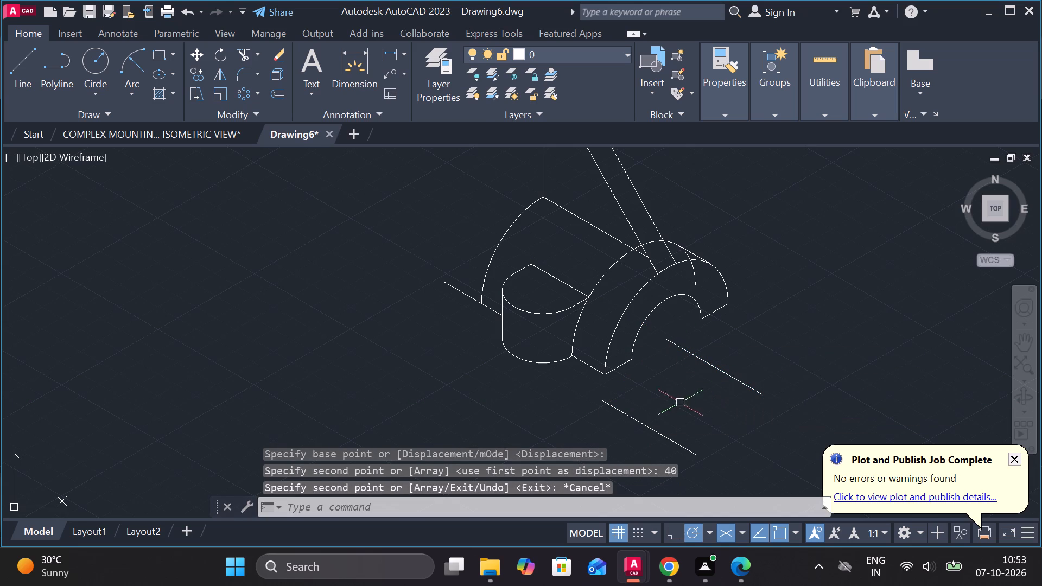
Stretch the copied line's upper end back past the rounded boss and the outer body arc.
{"action": "left_click", "coordinate": [659, 430]}
{"action": "left_click", "coordinate": [600, 399]}
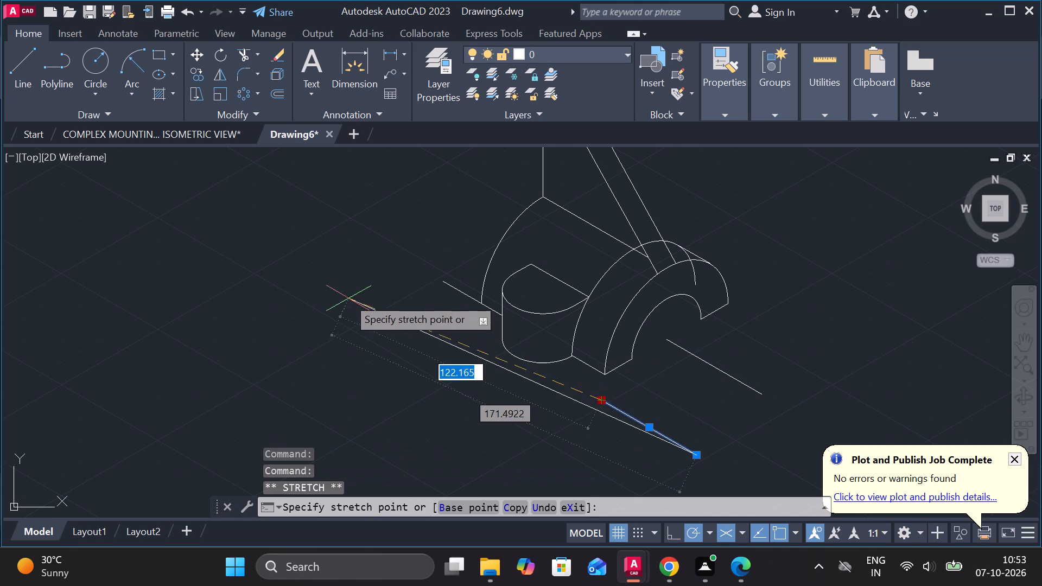
{"action": "left_click", "coordinate": [350, 264]}
{"action": "key", "text": "Escape"}
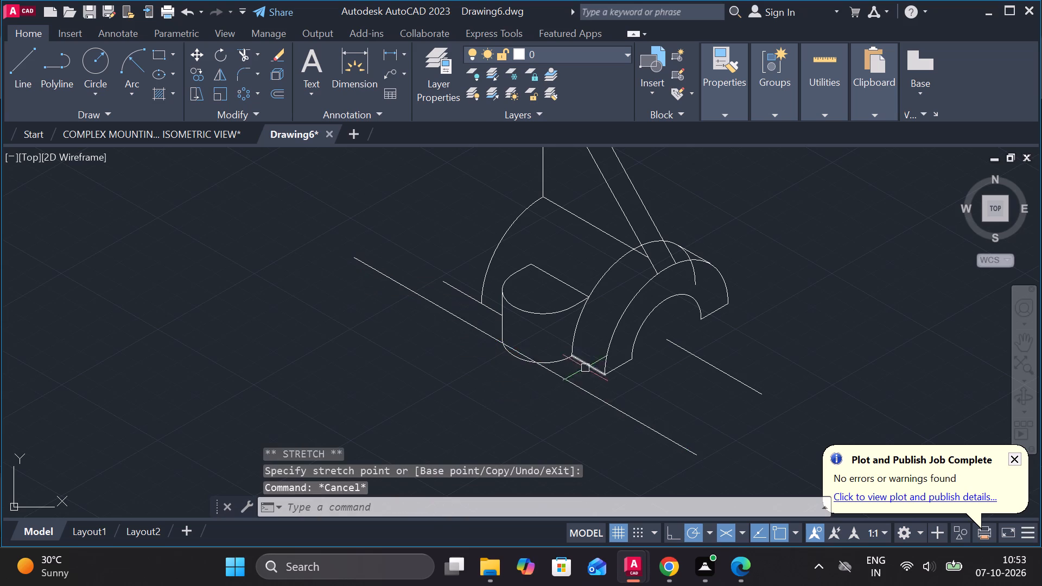
Copy the lengthened construction line 22 units upward from its midpoint.
{"action": "left_click", "coordinate": [556, 377]}
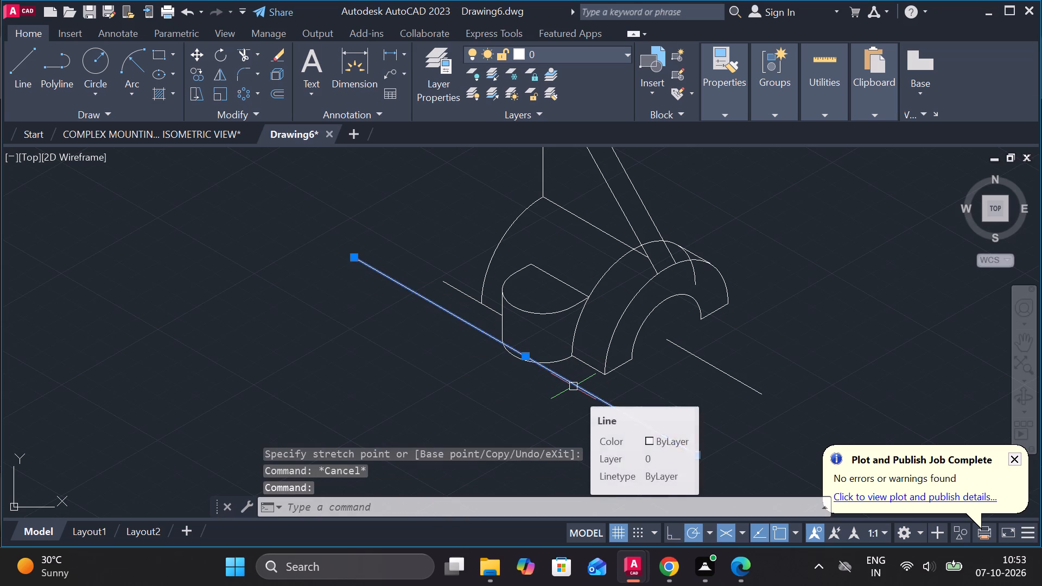
{"action": "type", "text": "co"}
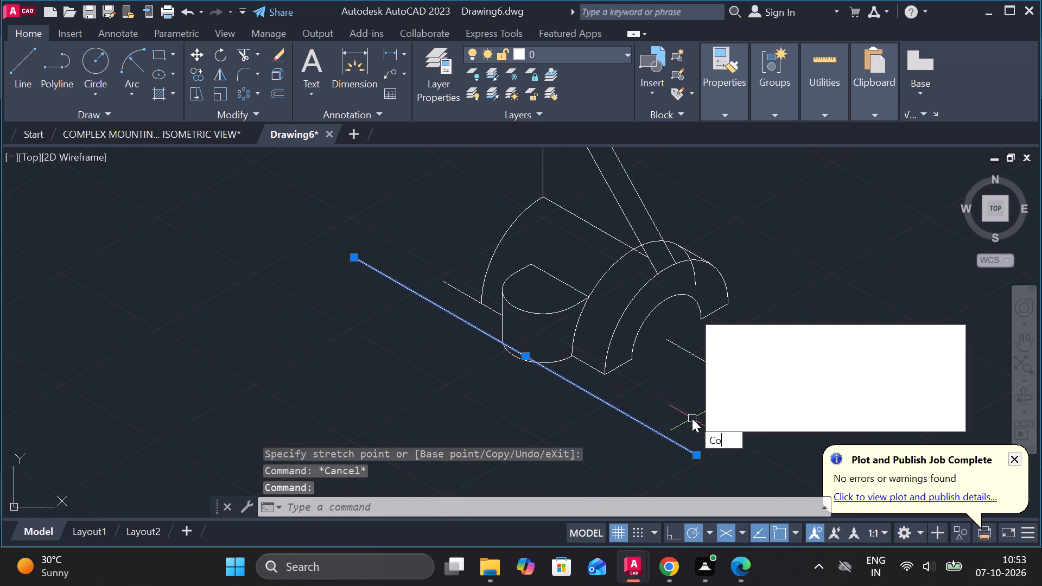
{"action": "key", "text": "Return"}
{"action": "left_click", "coordinate": [521, 355]}
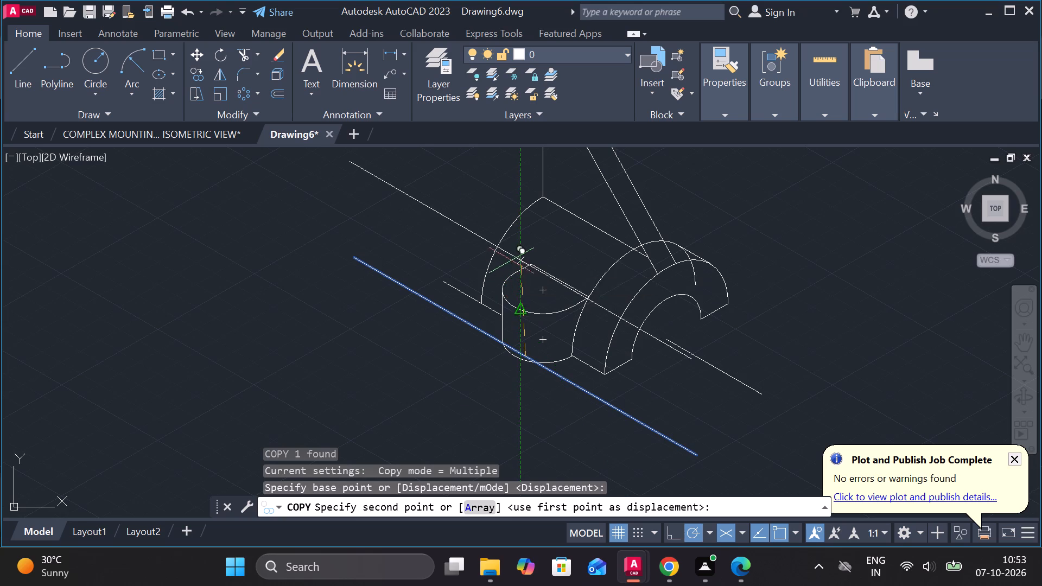
{"action": "middle_click_drag", "start_coordinate": [528, 215], "coordinate": [528, 232]}
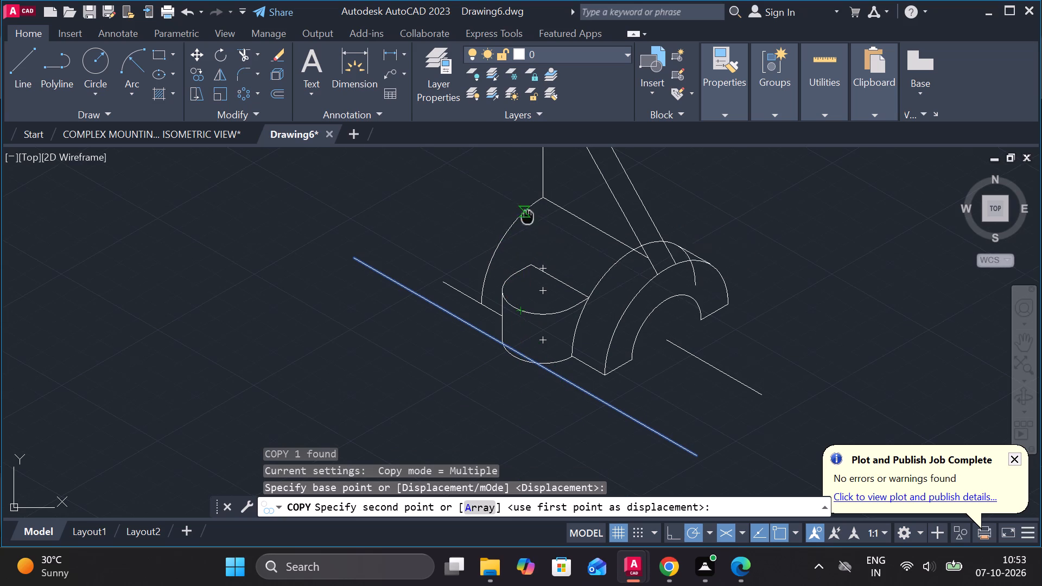
{"action": "middle_click_drag", "start_coordinate": [528, 232], "coordinate": [514, 313]}
{"action": "type", "text": "22"}
{"action": "key", "text": "Return"}
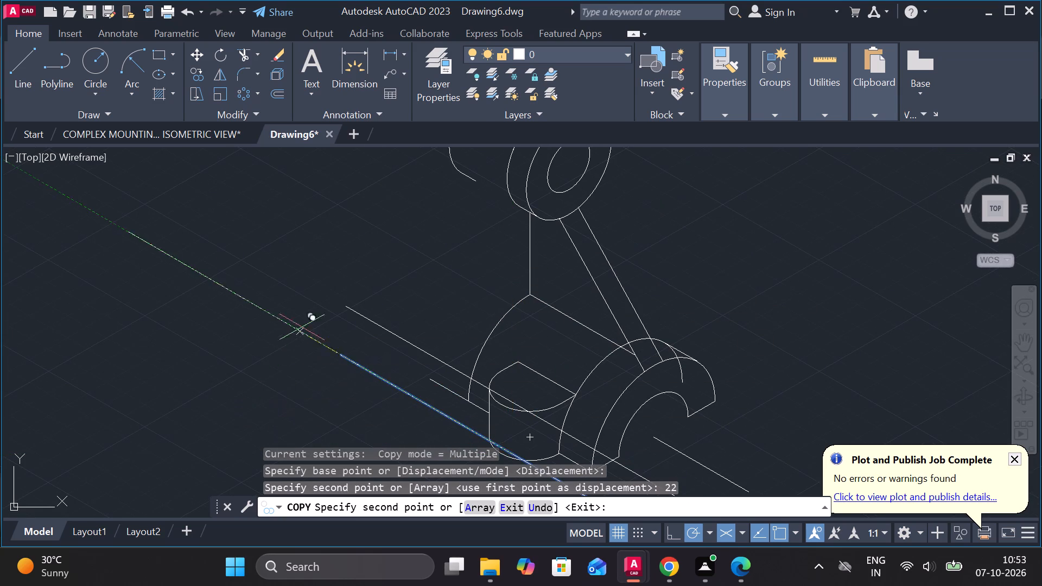
{"action": "middle_click_drag", "start_coordinate": [307, 305], "coordinate": [308, 212]}
{"action": "key", "text": "Escape"}
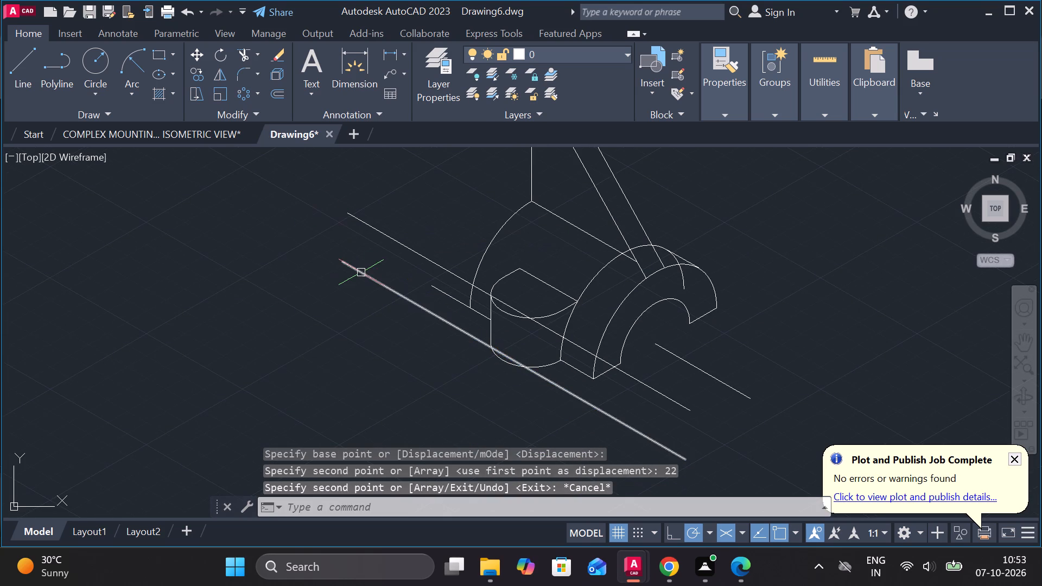
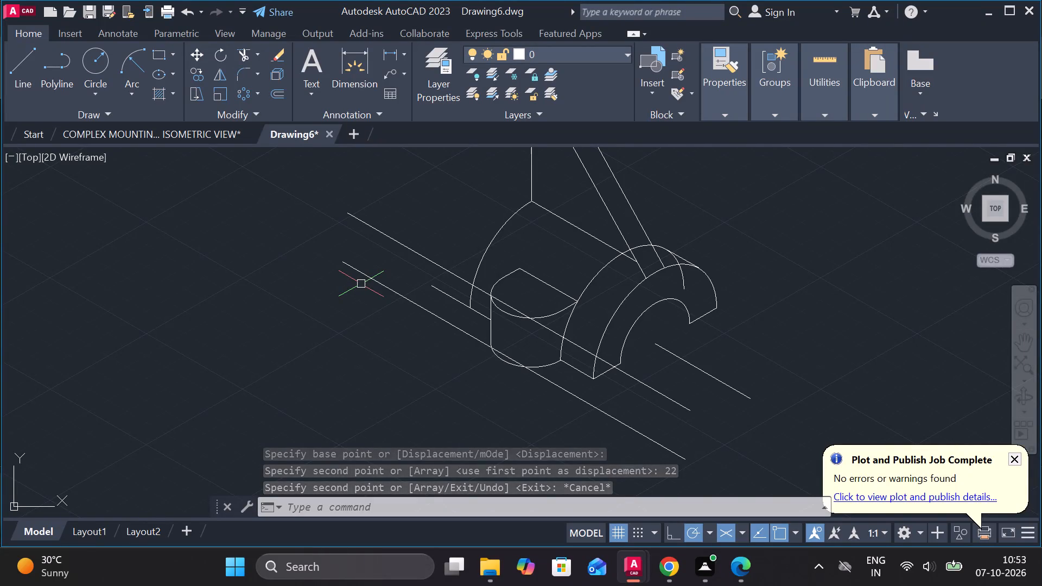
Erase both long construction lines, the short edge at the rear arc's foot, and the side boss's upper and lower curved outlines.
{"action": "left_click", "coordinate": [666, 400]}
{"action": "left_click", "coordinate": [545, 313]}
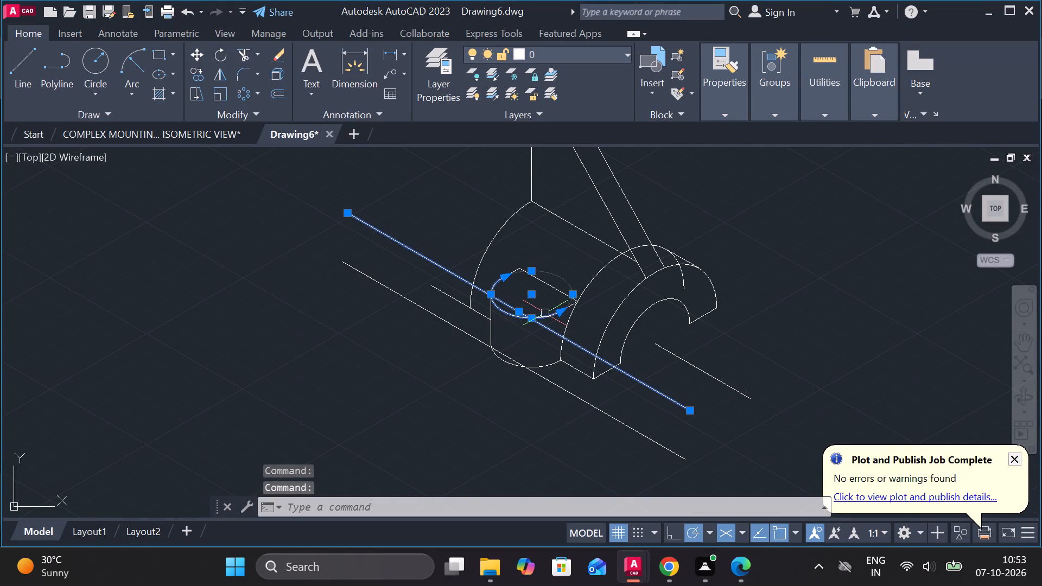
{"action": "left_click", "coordinate": [448, 300]}
{"action": "left_click", "coordinate": [469, 334]}
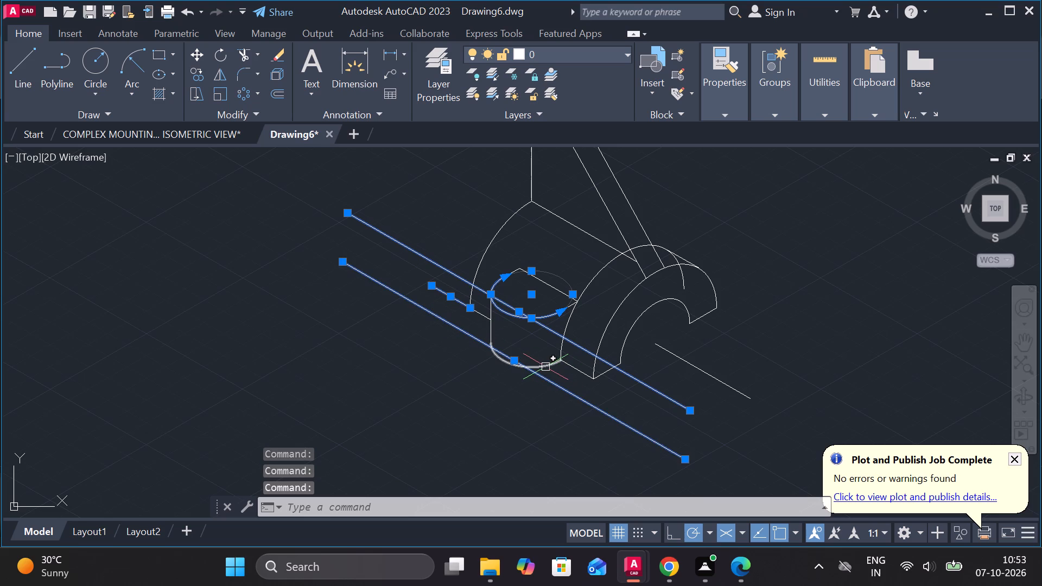
{"action": "left_click", "coordinate": [545, 367]}
{"action": "key", "text": "e"}
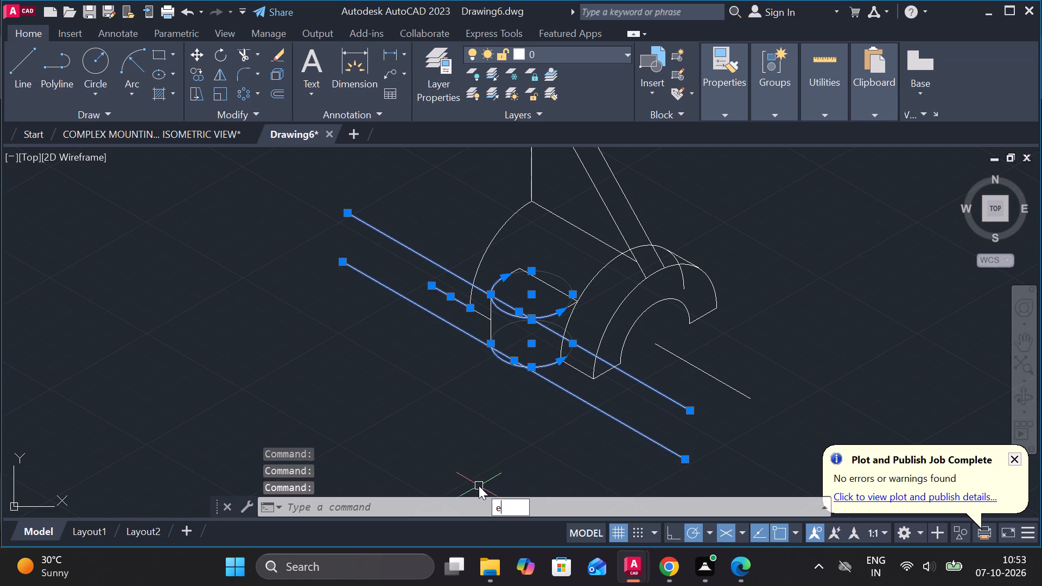
{"action": "key", "text": "Return"}
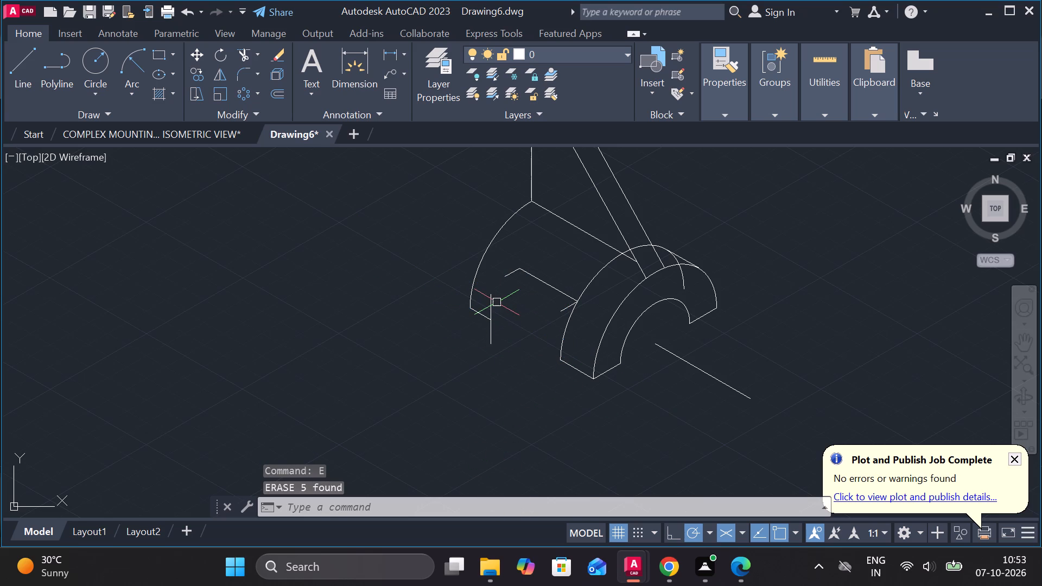
Erase the side boss's remaining straight top edge, vertical edge and two short leftover stubs.
{"action": "left_click", "coordinate": [495, 302]}
{"action": "left_click", "coordinate": [526, 278]}
{"action": "left_click", "coordinate": [542, 265]}
{"action": "left_click", "coordinate": [529, 296]}
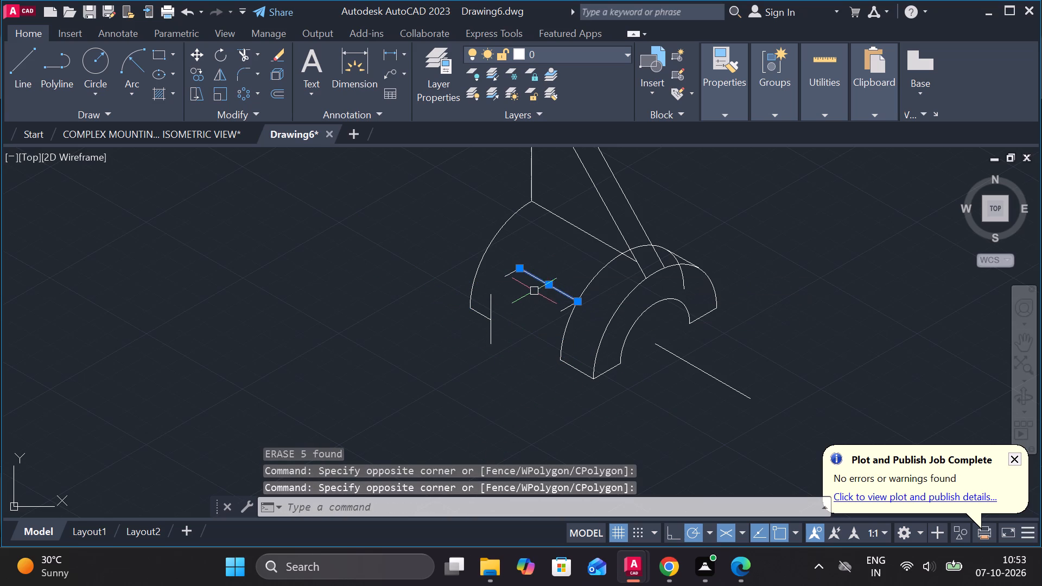
{"action": "left_click", "coordinate": [494, 303]}
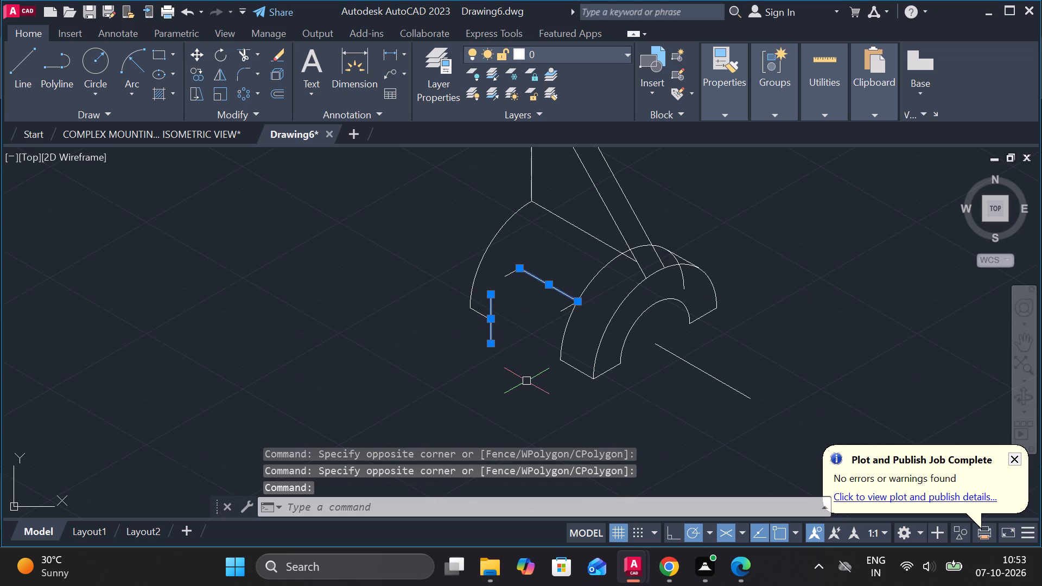
{"action": "key", "text": "e"}
{"action": "key", "text": "Return"}
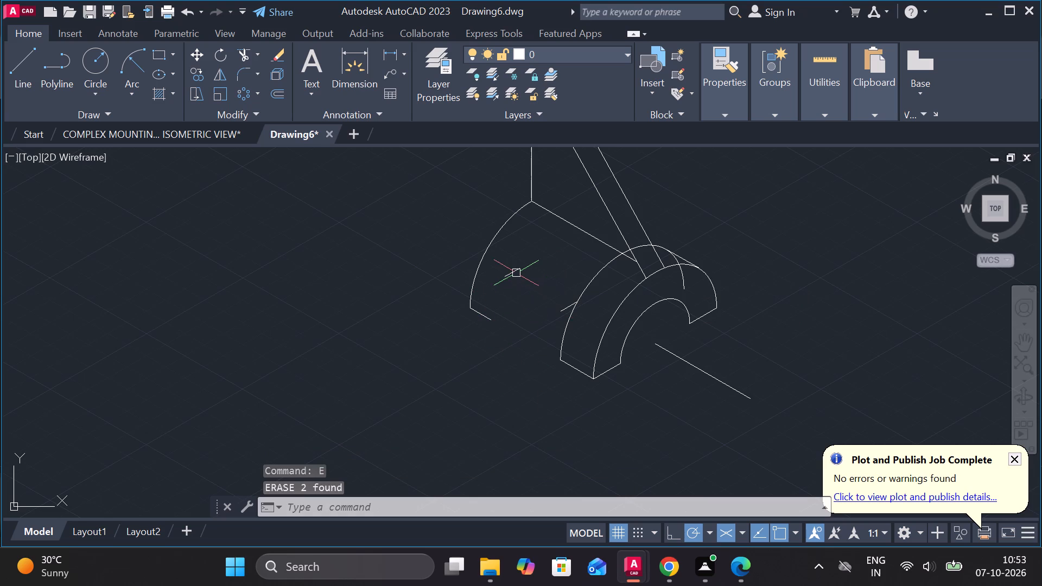
{"action": "left_click", "coordinate": [514, 273]}
{"action": "left_click", "coordinate": [558, 310]}
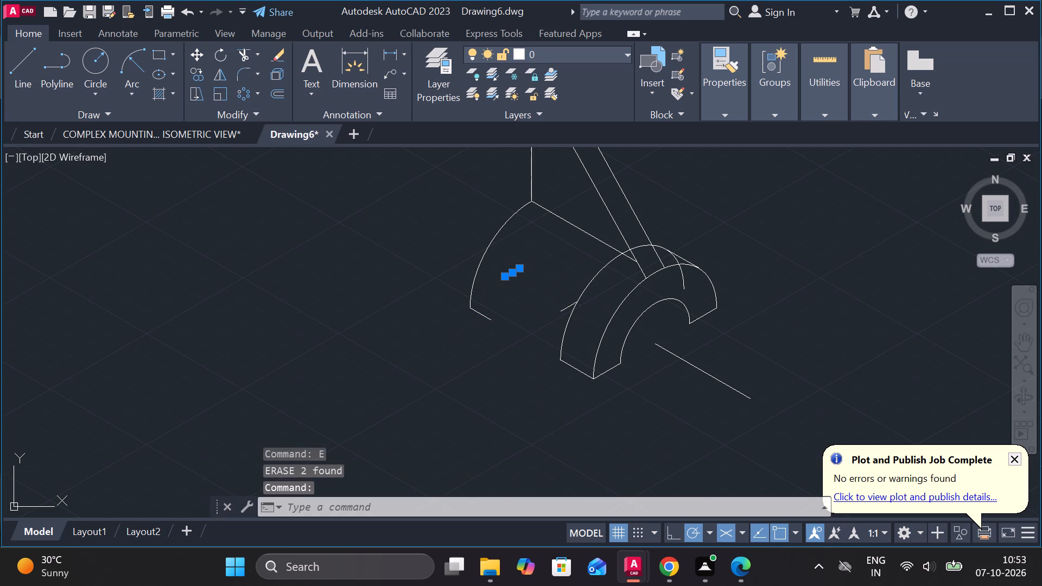
{"action": "key", "text": "e"}
{"action": "key", "text": "Return"}
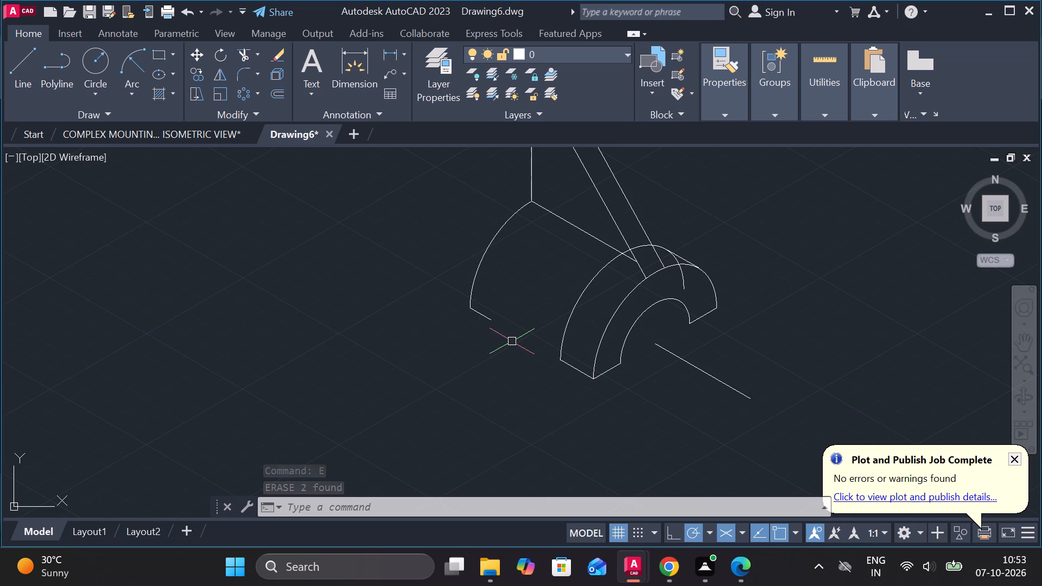
Trim away the hidden part of the half-ring's back outer arc where it runs behind the front face.
{"action": "middle_click_drag", "start_coordinate": [512, 341], "coordinate": [511, 355]}
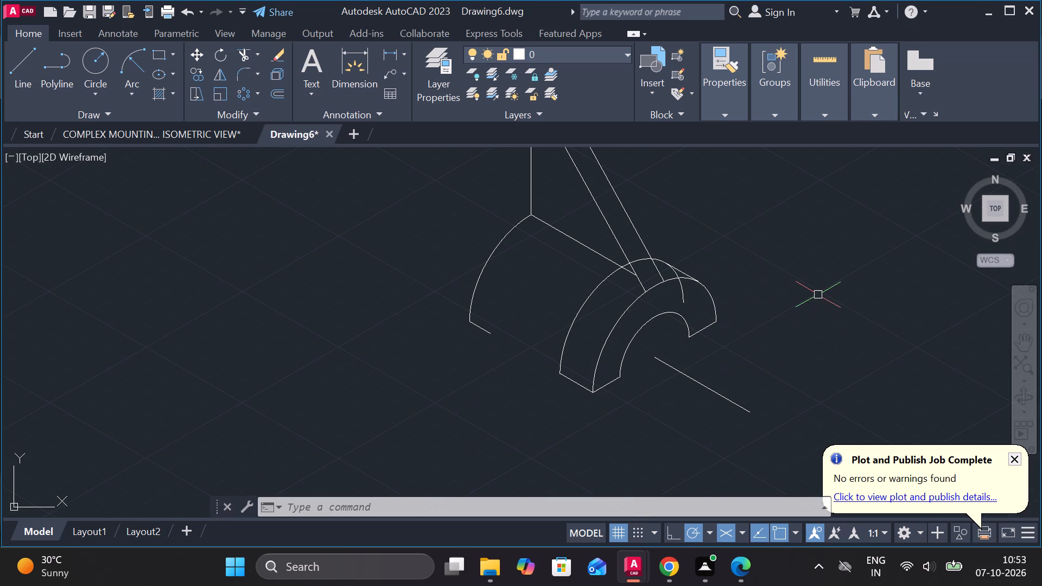
{"action": "type", "text": "tr"}
{"action": "key", "text": "space"}
{"action": "left_click", "coordinate": [684, 300]}
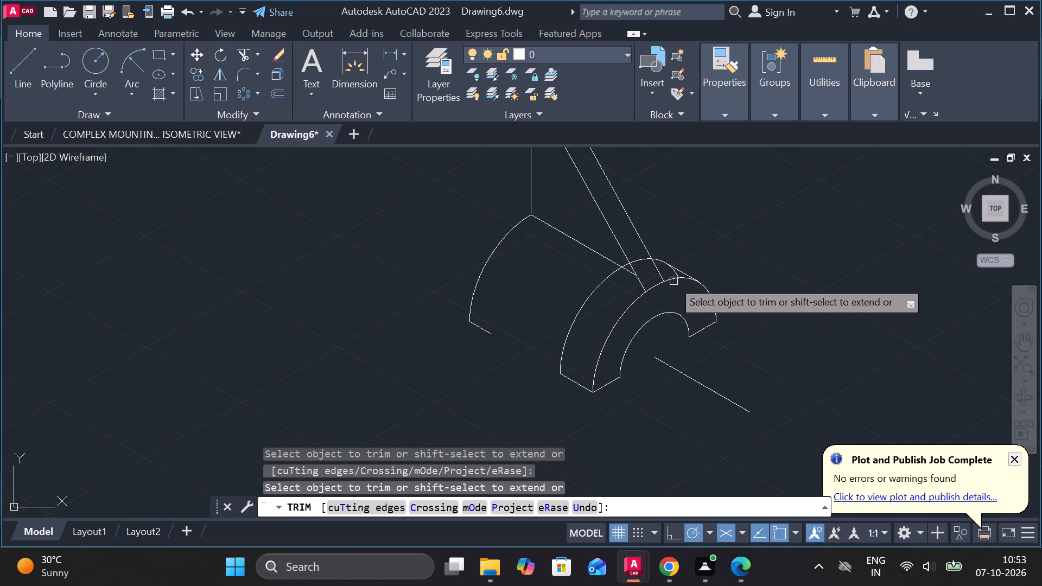
{"action": "scroll", "coordinate": [667, 273], "scroll_direction": "up", "scroll_amount": 1}
{"action": "left_click", "coordinate": [674, 274]}
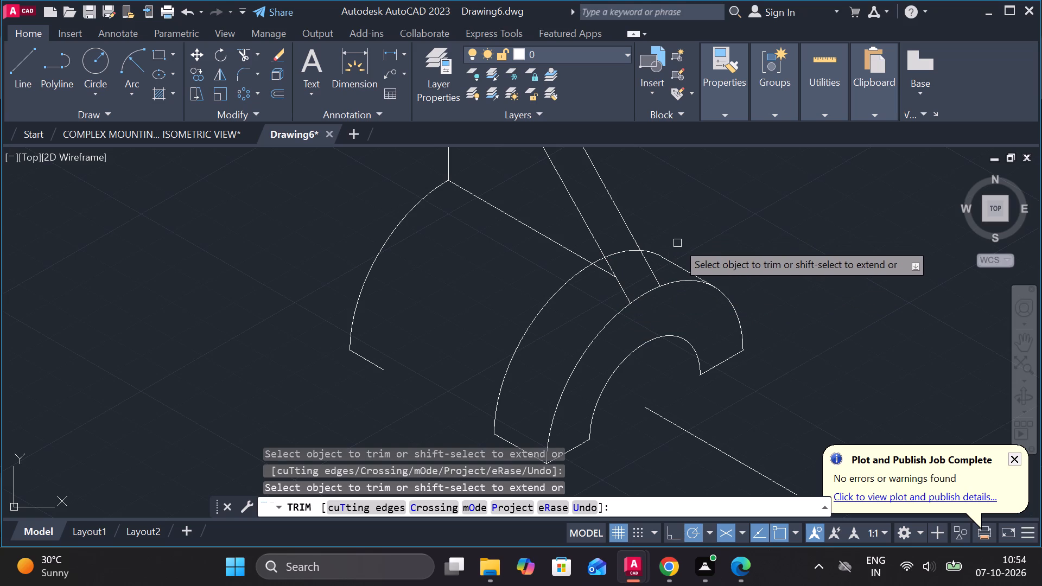
{"action": "key", "text": "Escape"}
Erase the body's sloping top edge running from the support's foot to the half-ring.
{"action": "left_click", "coordinate": [539, 230]}
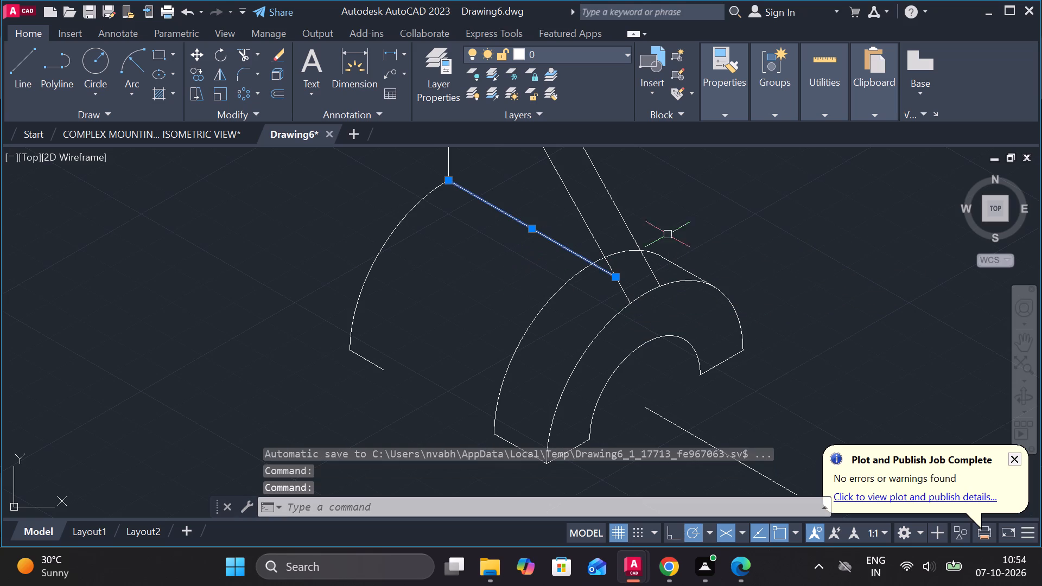
{"action": "key", "text": "e"}
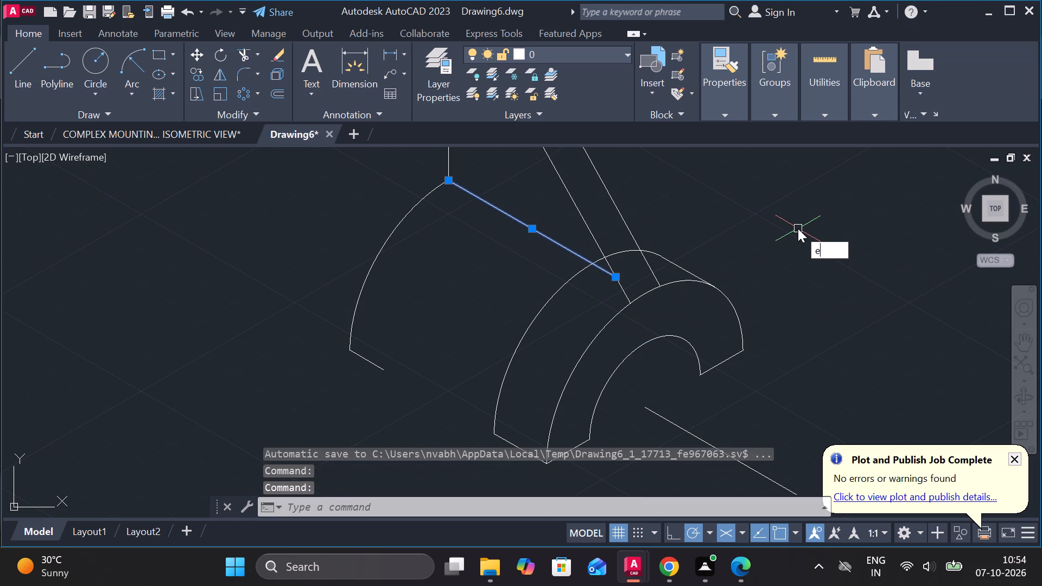
{"action": "key", "text": "Return"}
Draw a line about 59 units long from the rib's lower front corner to the foot of the vertical support edge.
{"action": "key", "text": "l"}
{"action": "key", "text": "Return"}
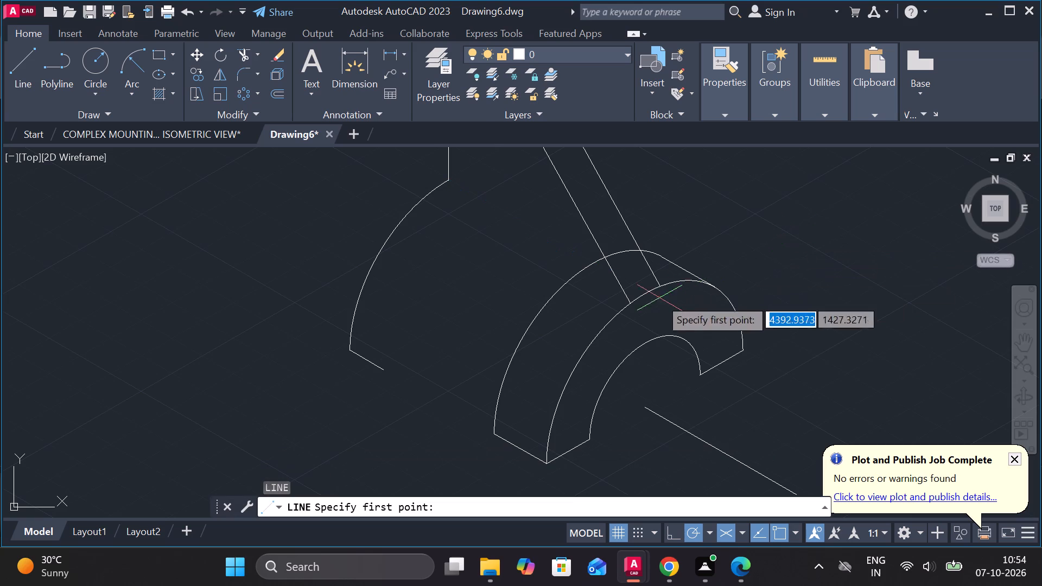
{"action": "left_click", "coordinate": [631, 305]}
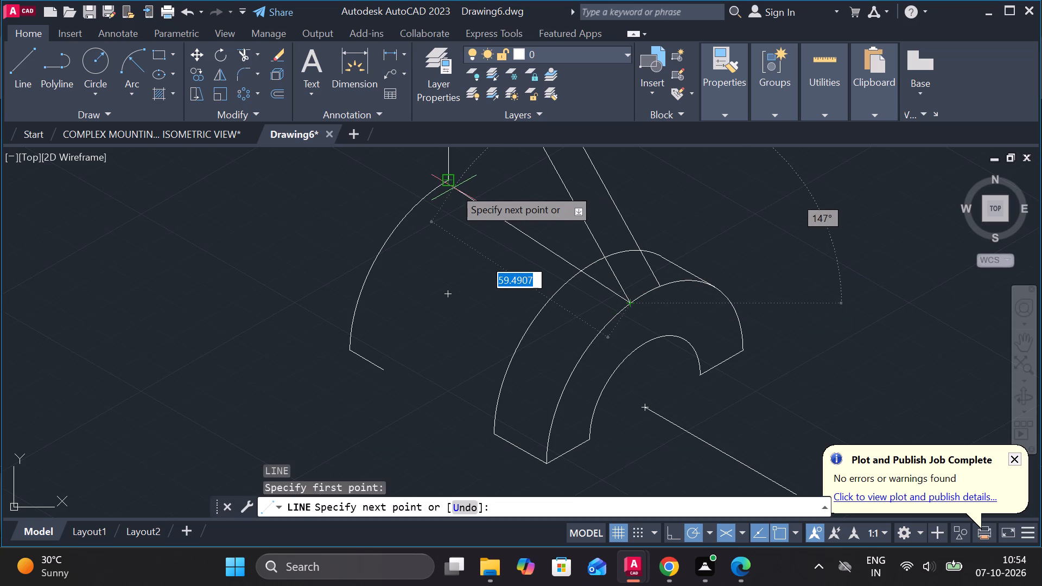
{"action": "left_click", "coordinate": [454, 188]}
{"action": "key", "text": "Escape"}
Copy the sloping construction line in front of the half-ring 40 units at 210° from its upper endpoint.
{"action": "scroll", "coordinate": [563, 186], "scroll_direction": "down", "scroll_amount": 1}
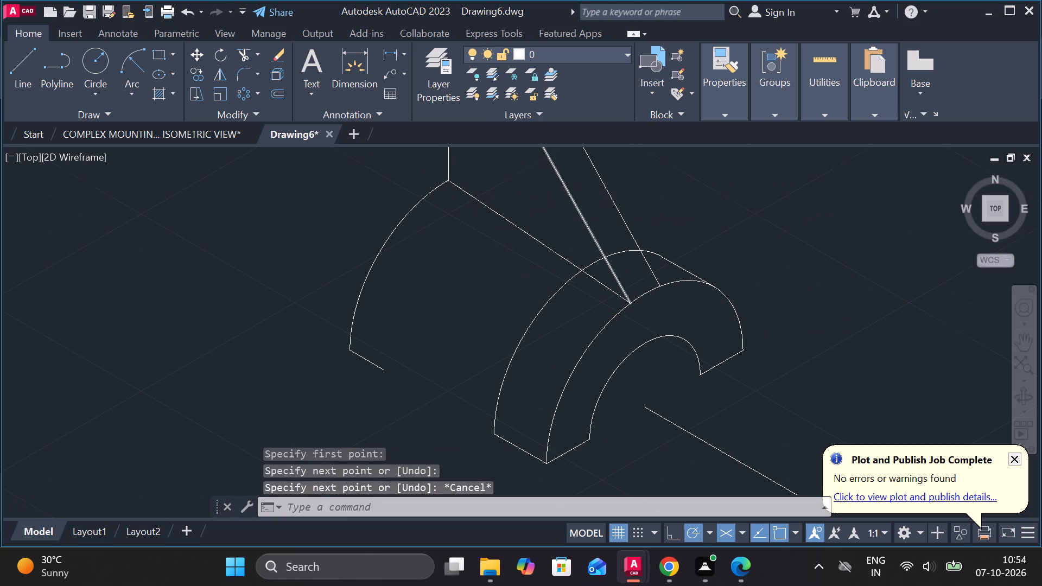
{"action": "middle_click_drag", "start_coordinate": [684, 198], "coordinate": [694, 316]}
{"action": "middle_click_drag", "start_coordinate": [692, 298], "coordinate": [685, 261]}
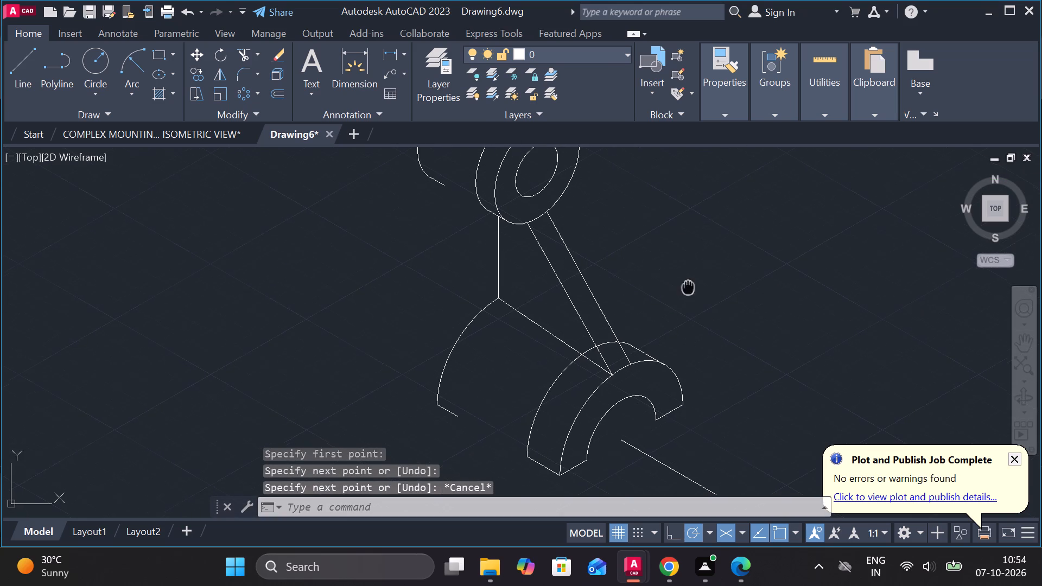
{"action": "middle_click_drag", "start_coordinate": [685, 261], "coordinate": [679, 237]}
{"action": "scroll", "coordinate": [678, 237], "scroll_direction": "down", "scroll_amount": 1}
{"action": "scroll", "coordinate": [739, 332], "scroll_direction": "up", "scroll_amount": 1}
{"action": "left_click", "coordinate": [671, 381]}
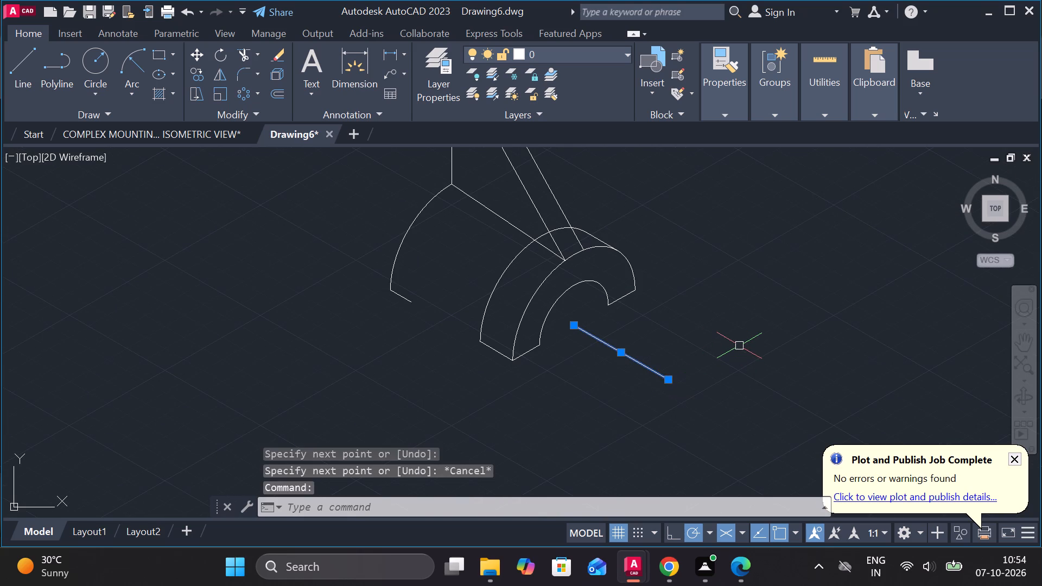
{"action": "type", "text": "co"}
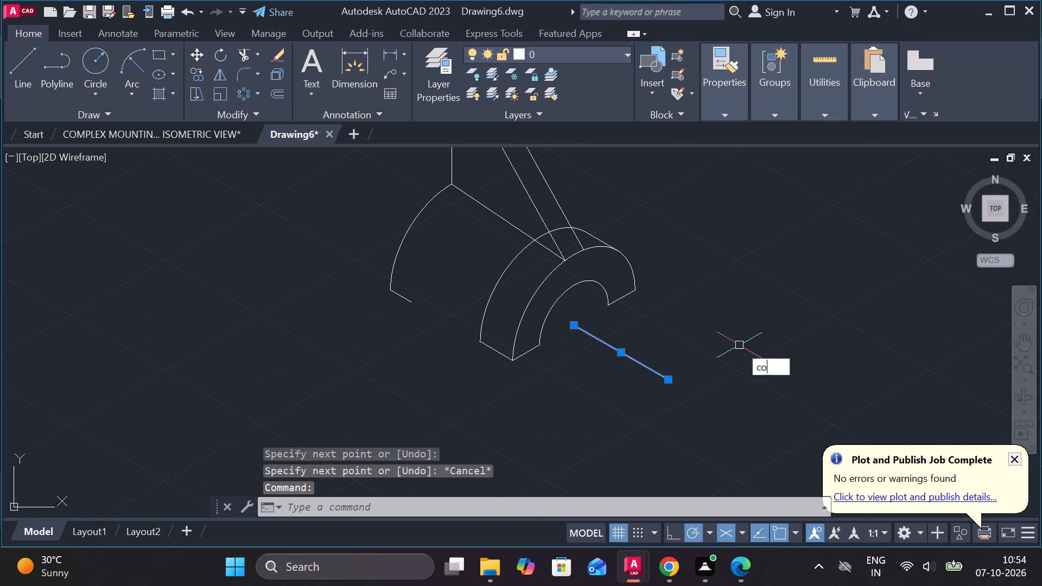
{"action": "key", "text": "Return"}
{"action": "left_click", "coordinate": [573, 324]}
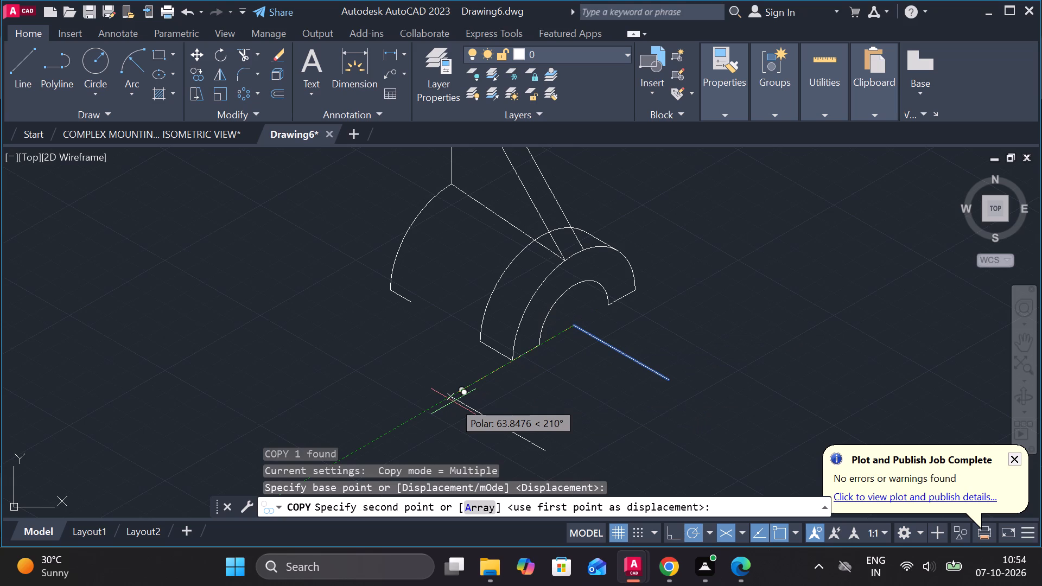
{"action": "type", "text": "40"}
{"action": "key", "text": "Return"}
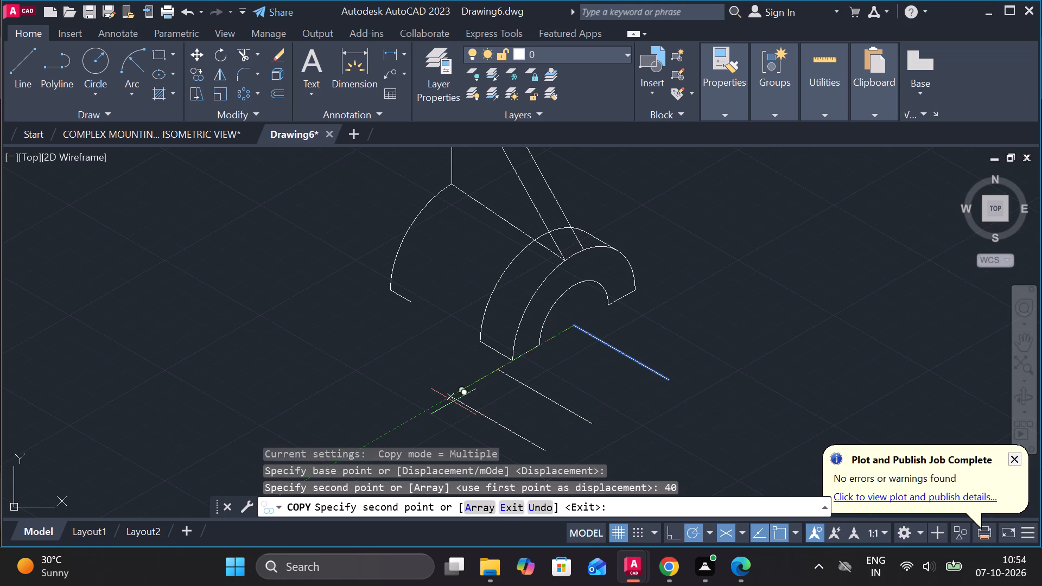
{"action": "key", "text": "Escape"}
Lengthen the copied line's upper end back past the rear body arc, to a total of about 164 units.
{"action": "left_click", "coordinate": [543, 397]}
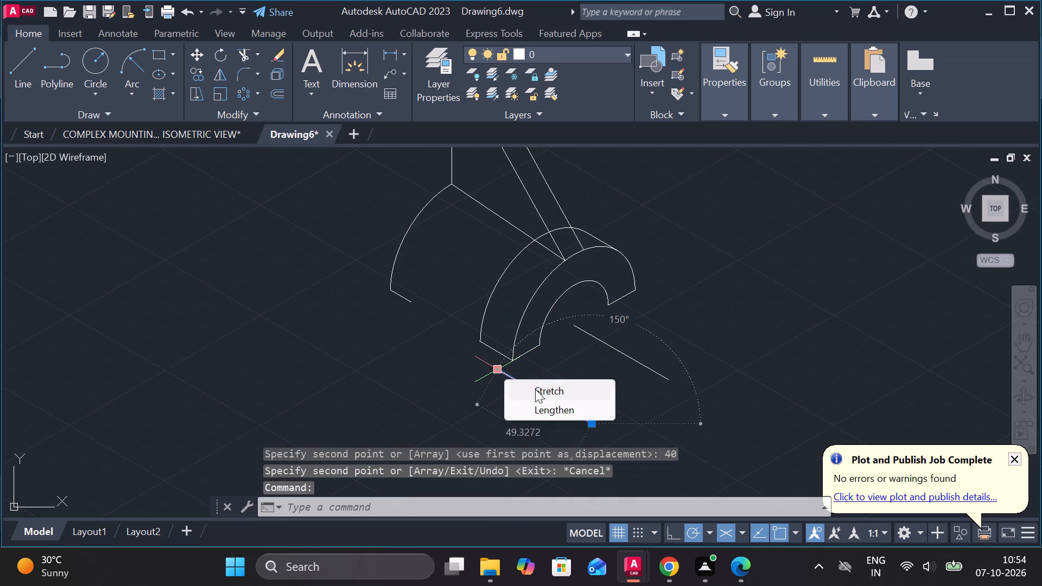
{"action": "left_click", "coordinate": [550, 402]}
{"action": "left_click", "coordinate": [279, 239]}
{"action": "key", "text": "Escape"}
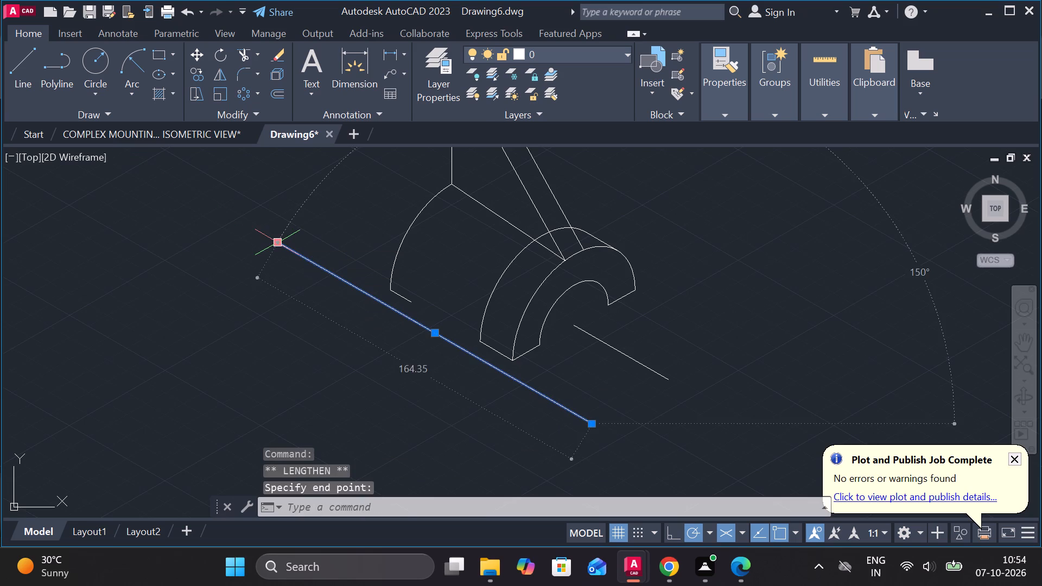
{"action": "key", "text": "Escape"}
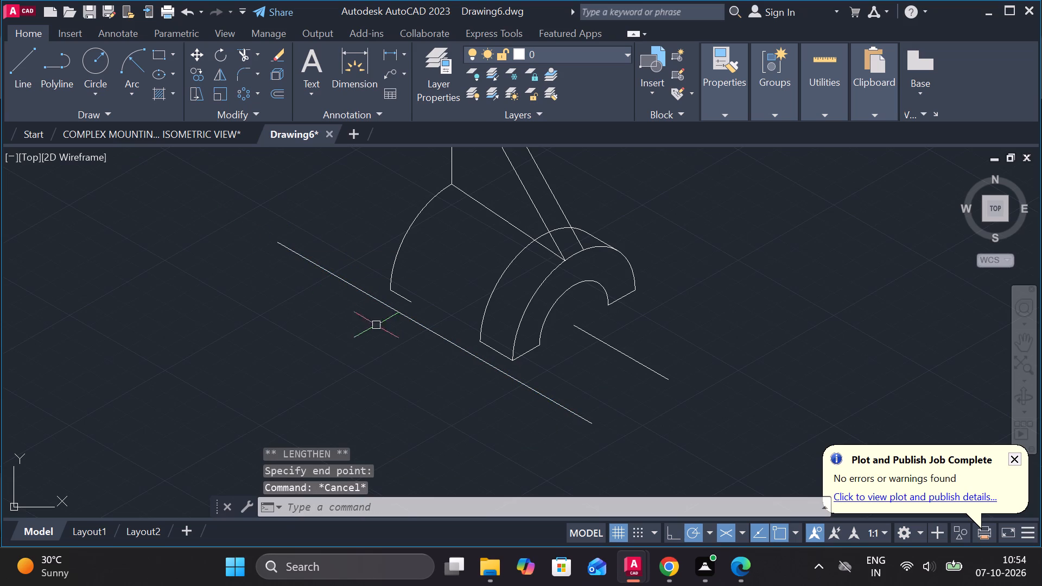
Copy the lengthened construction line 22 units straight up from its lower endpoint.
{"action": "left_click", "coordinate": [448, 344]}
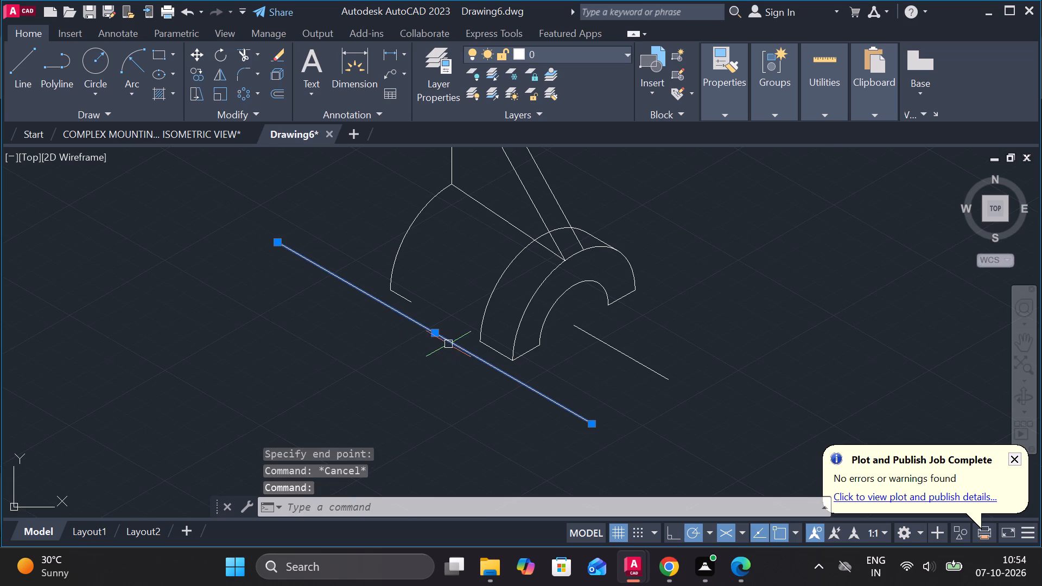
{"action": "type", "text": "co"}
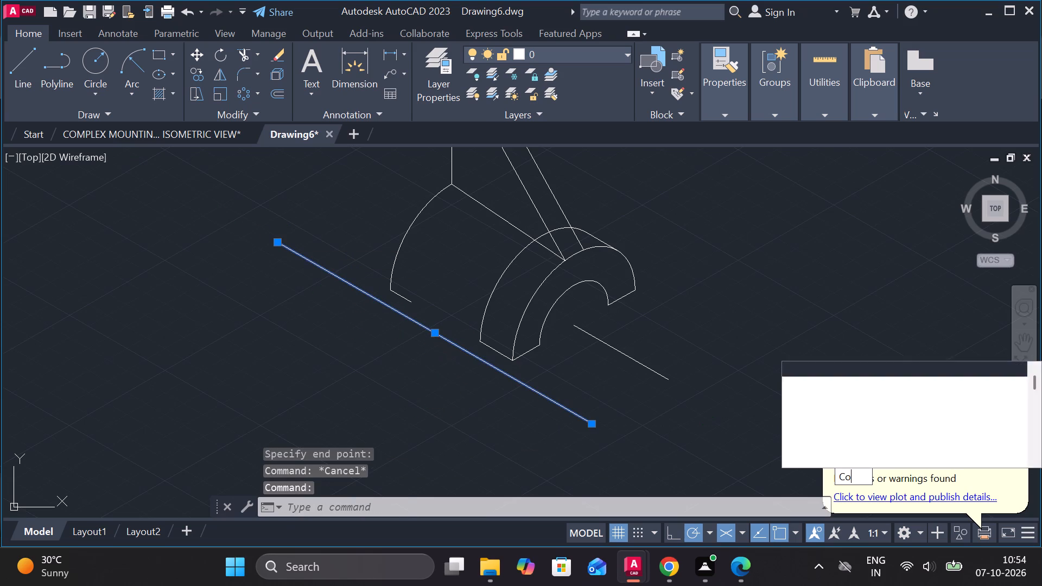
{"action": "key", "text": "Return"}
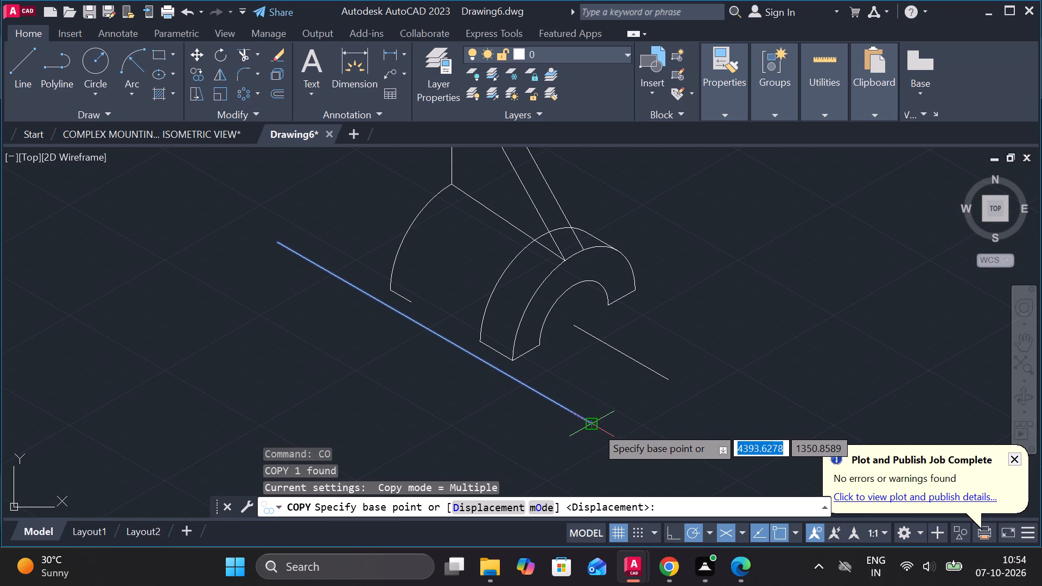
{"action": "left_click", "coordinate": [596, 426]}
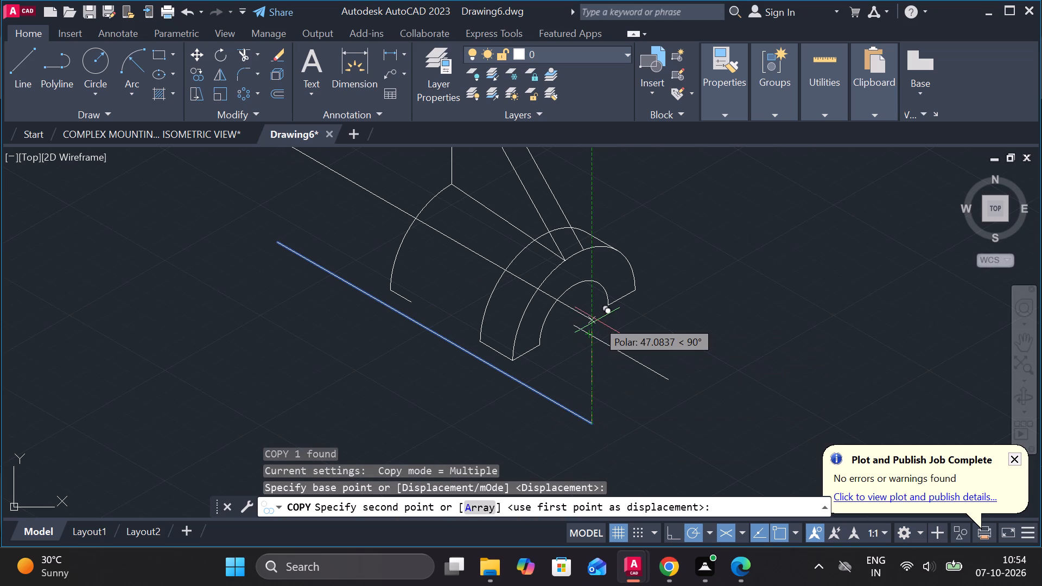
{"action": "type", "text": "22"}
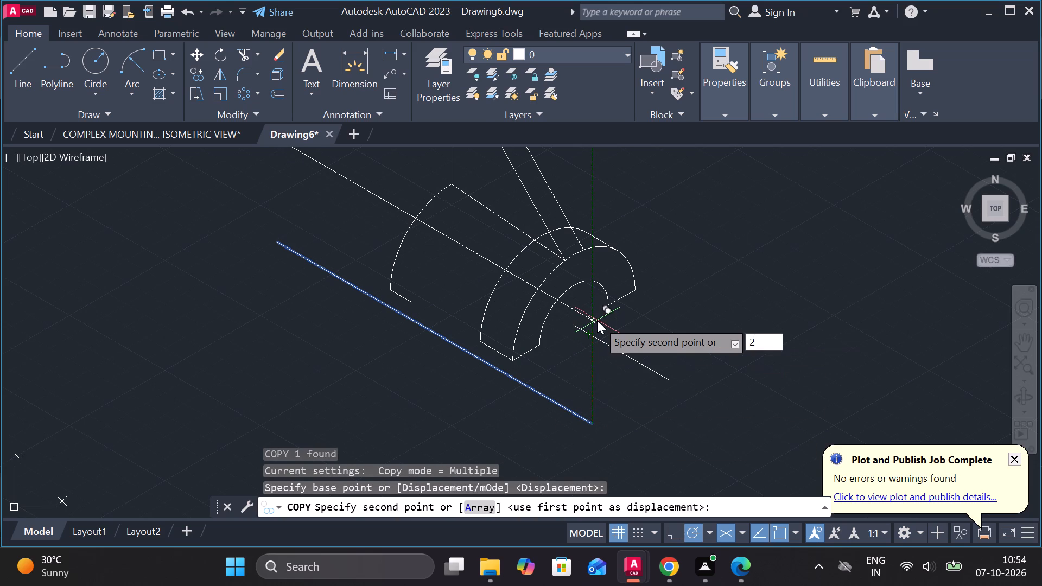
{"action": "key", "text": "Return"}
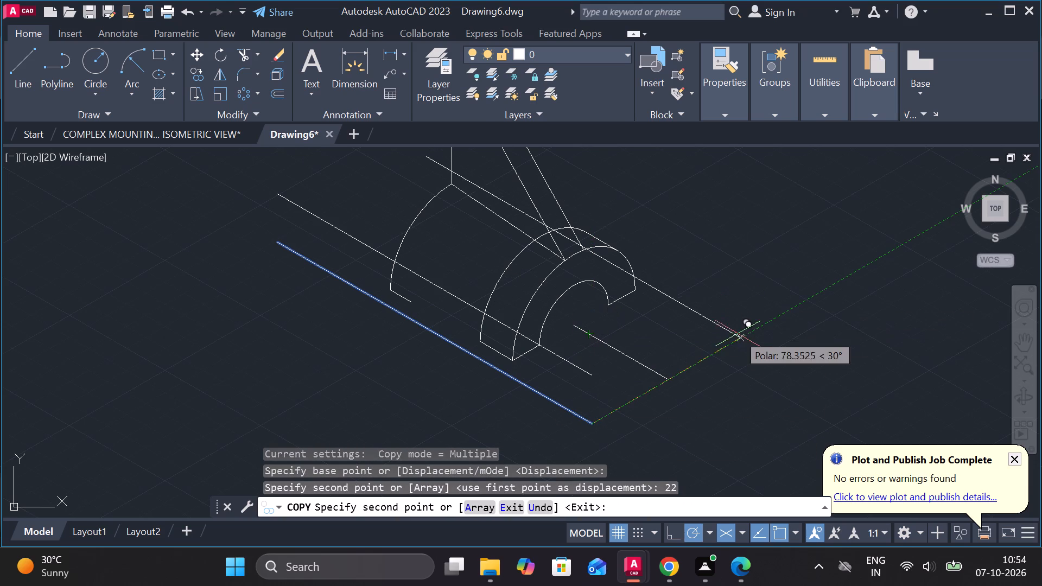
{"action": "key", "text": "Escape"}
Erase the lower of the two long parallel construction lines.
{"action": "left_click", "coordinate": [568, 405]}
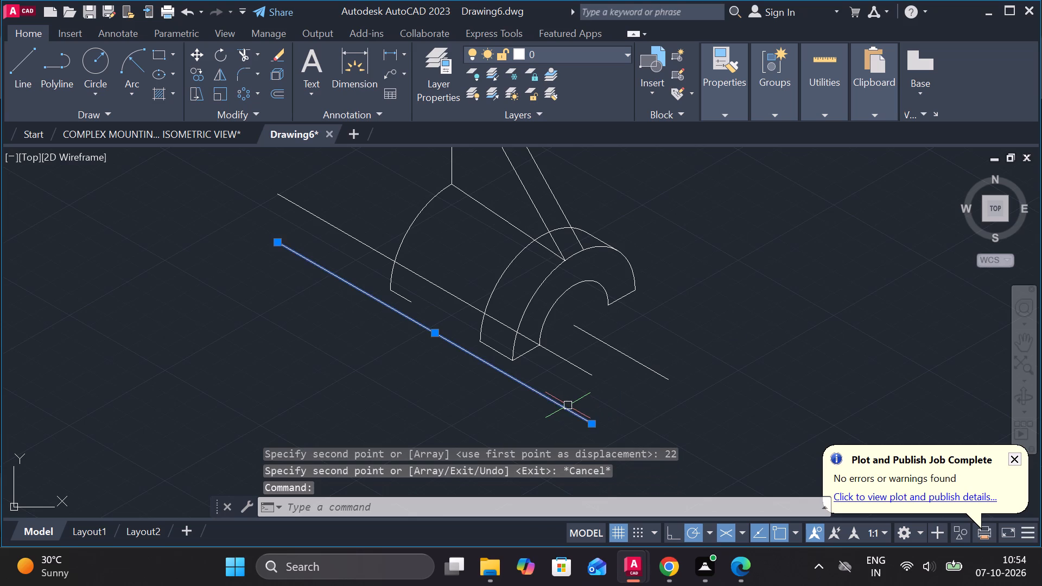
{"action": "key", "text": "e"}
{"action": "key", "text": "Return"}
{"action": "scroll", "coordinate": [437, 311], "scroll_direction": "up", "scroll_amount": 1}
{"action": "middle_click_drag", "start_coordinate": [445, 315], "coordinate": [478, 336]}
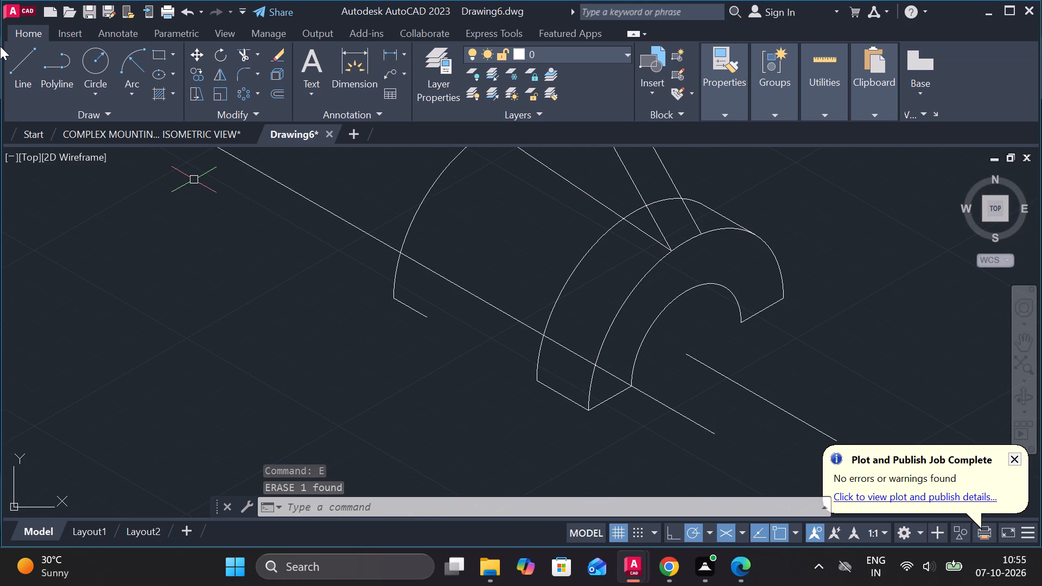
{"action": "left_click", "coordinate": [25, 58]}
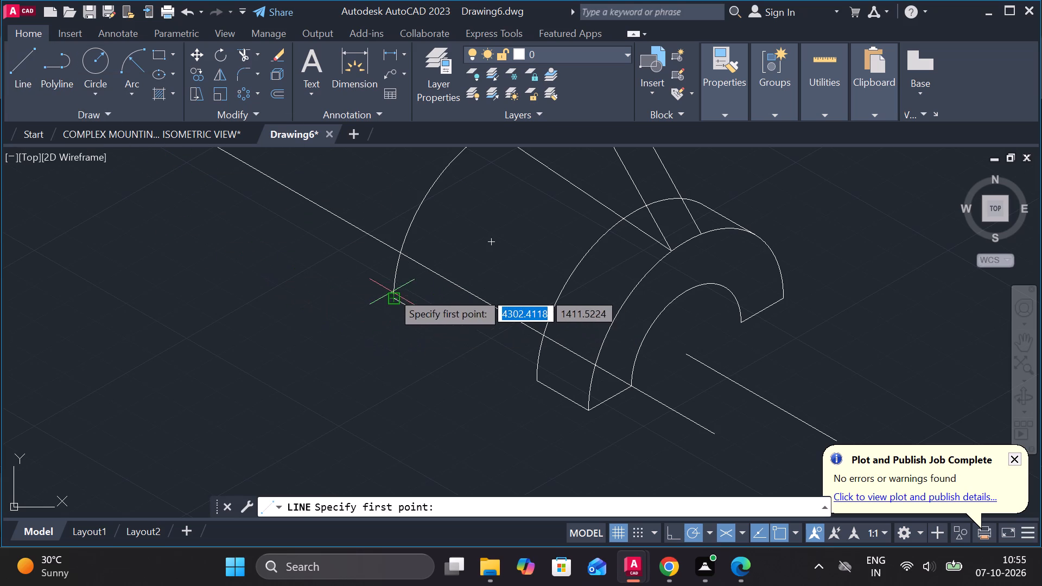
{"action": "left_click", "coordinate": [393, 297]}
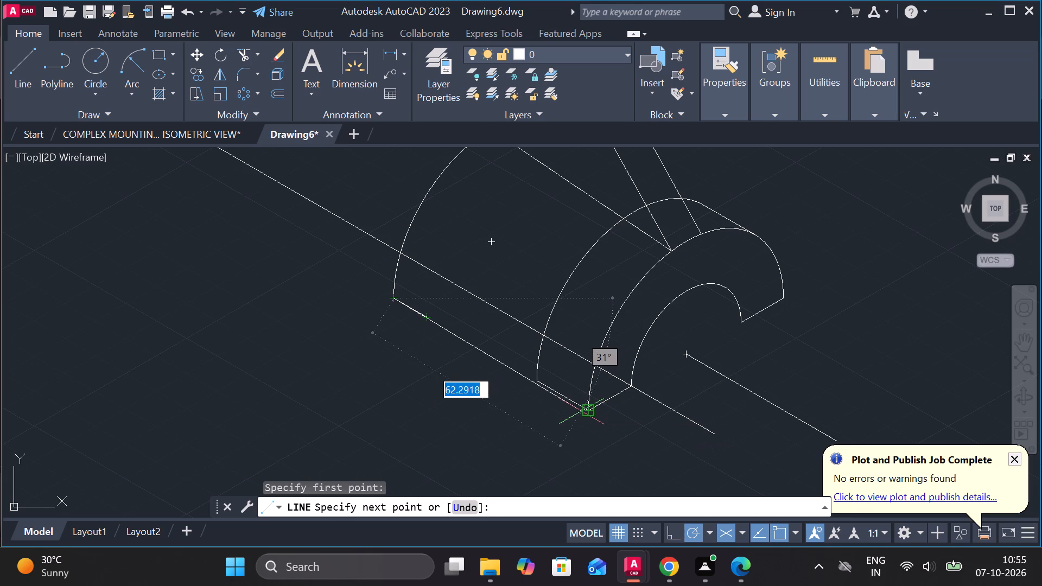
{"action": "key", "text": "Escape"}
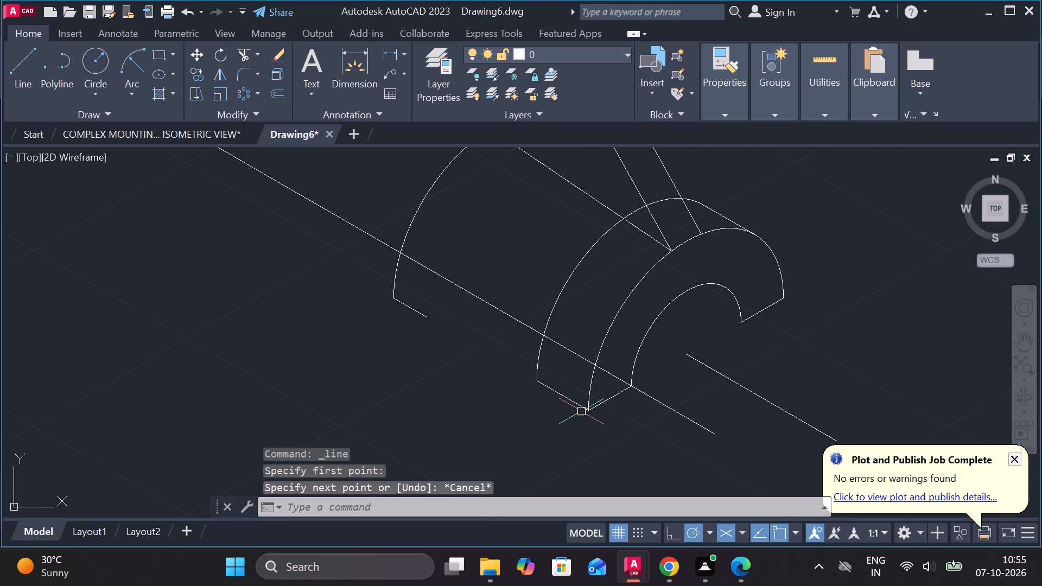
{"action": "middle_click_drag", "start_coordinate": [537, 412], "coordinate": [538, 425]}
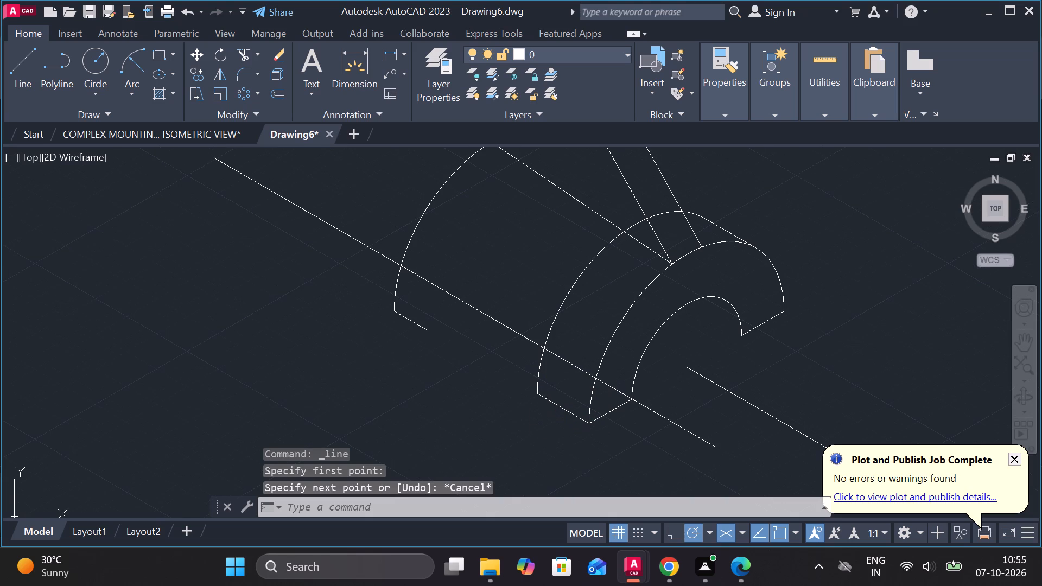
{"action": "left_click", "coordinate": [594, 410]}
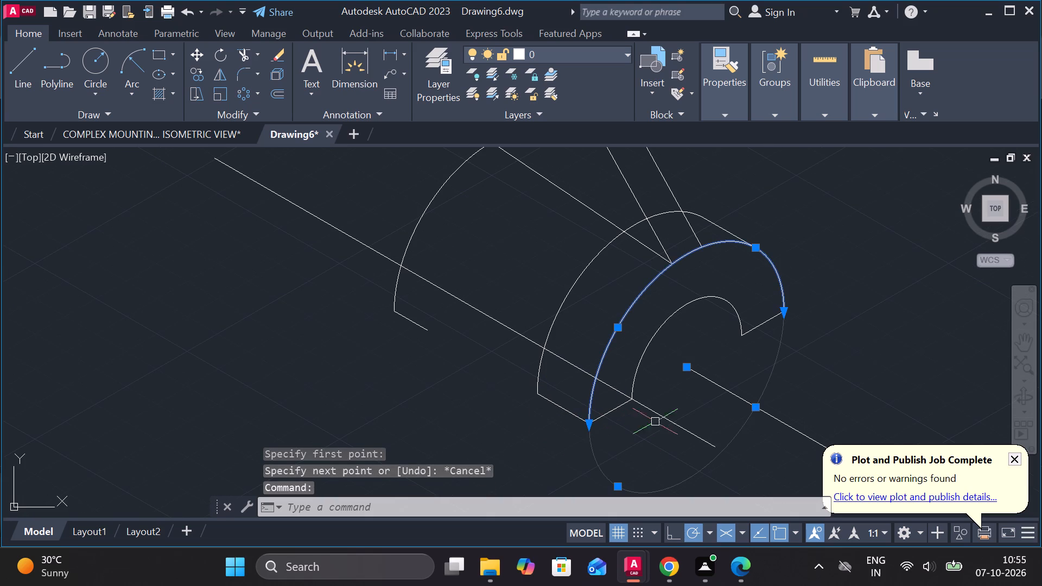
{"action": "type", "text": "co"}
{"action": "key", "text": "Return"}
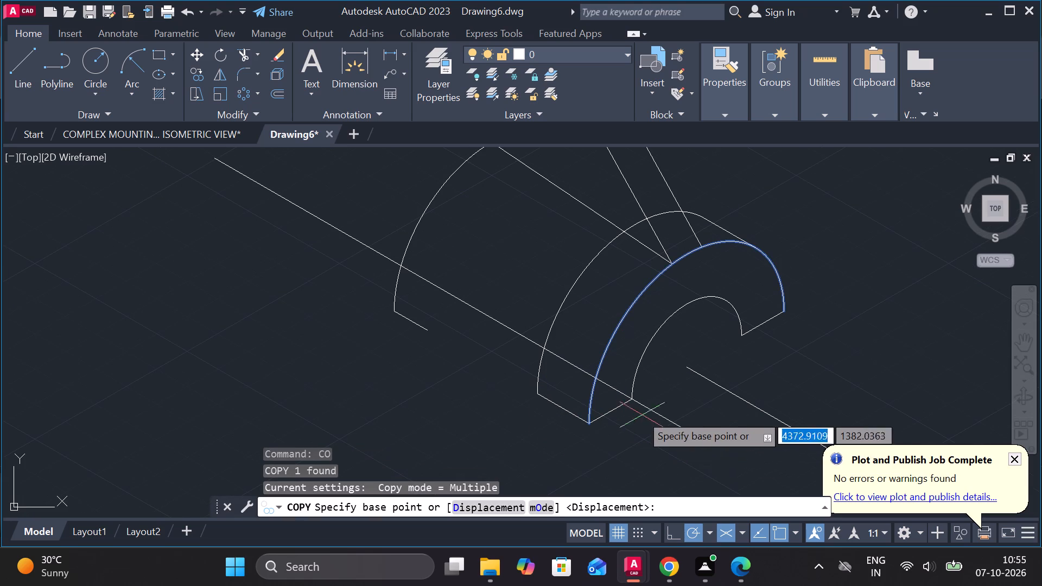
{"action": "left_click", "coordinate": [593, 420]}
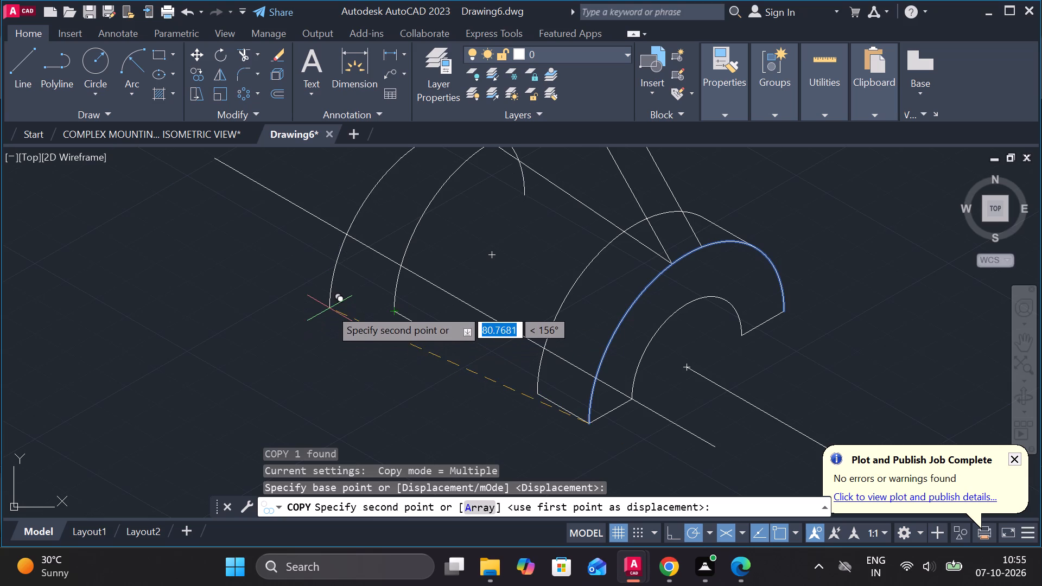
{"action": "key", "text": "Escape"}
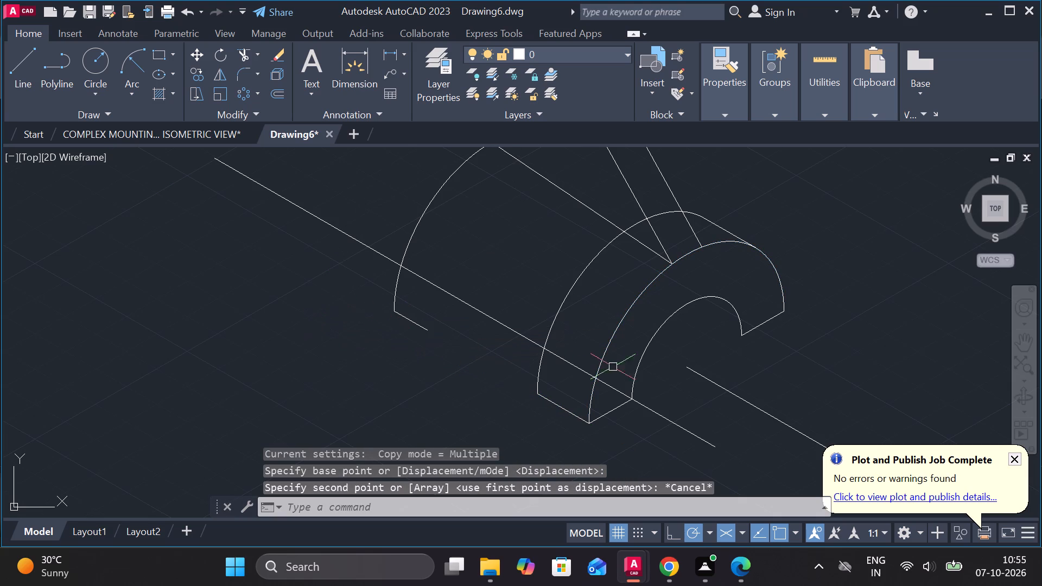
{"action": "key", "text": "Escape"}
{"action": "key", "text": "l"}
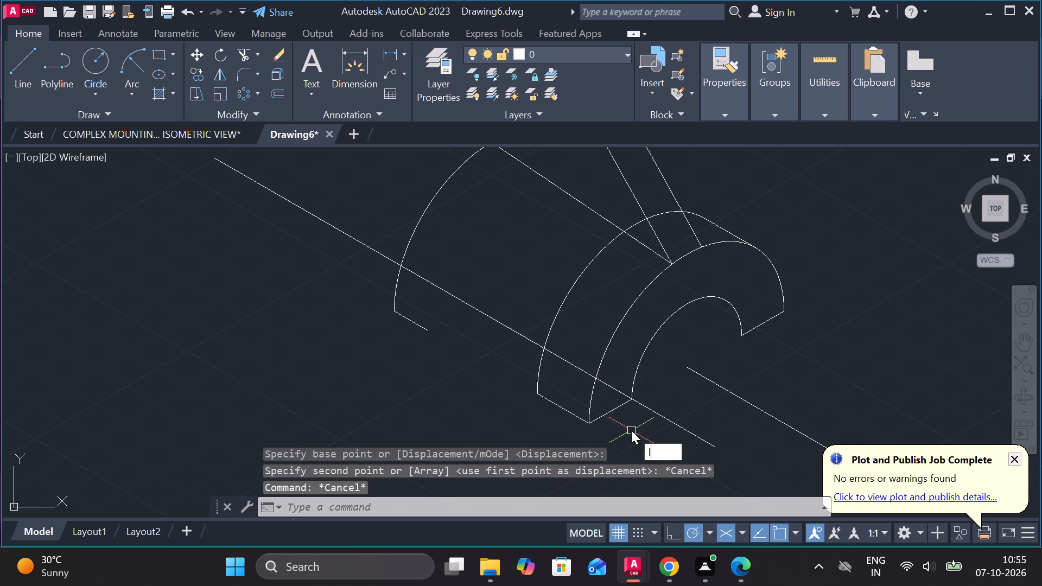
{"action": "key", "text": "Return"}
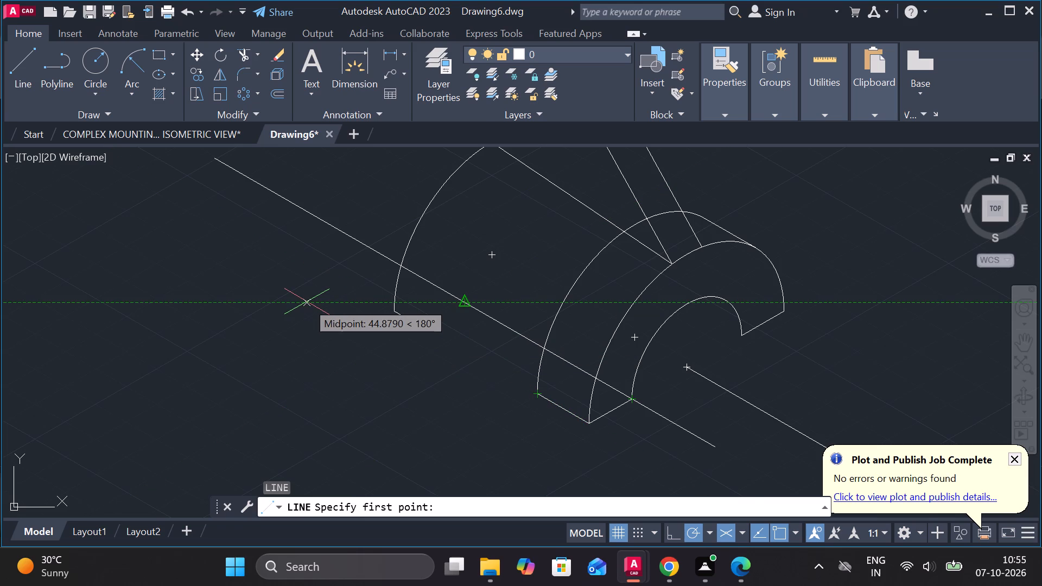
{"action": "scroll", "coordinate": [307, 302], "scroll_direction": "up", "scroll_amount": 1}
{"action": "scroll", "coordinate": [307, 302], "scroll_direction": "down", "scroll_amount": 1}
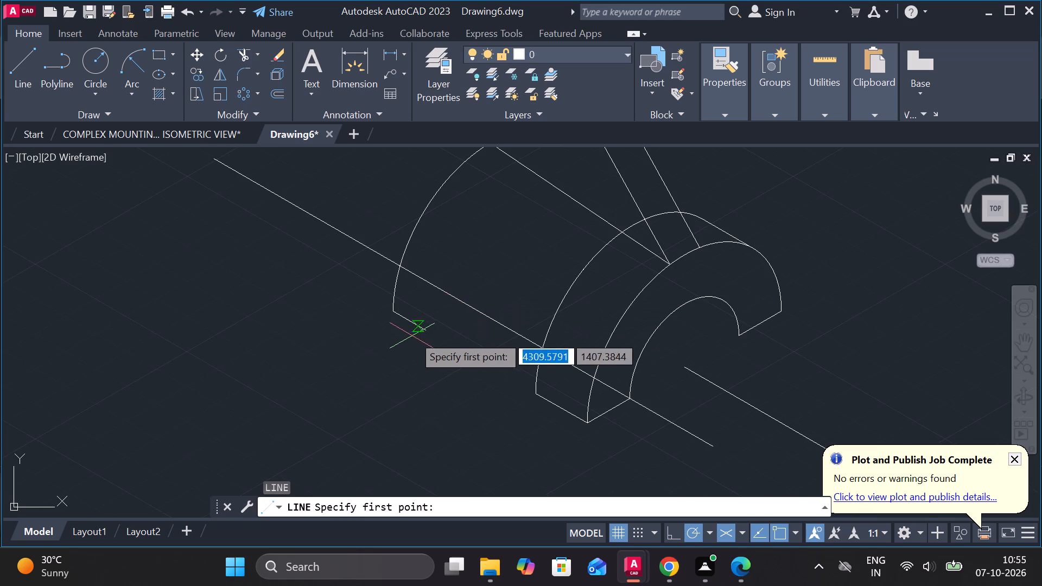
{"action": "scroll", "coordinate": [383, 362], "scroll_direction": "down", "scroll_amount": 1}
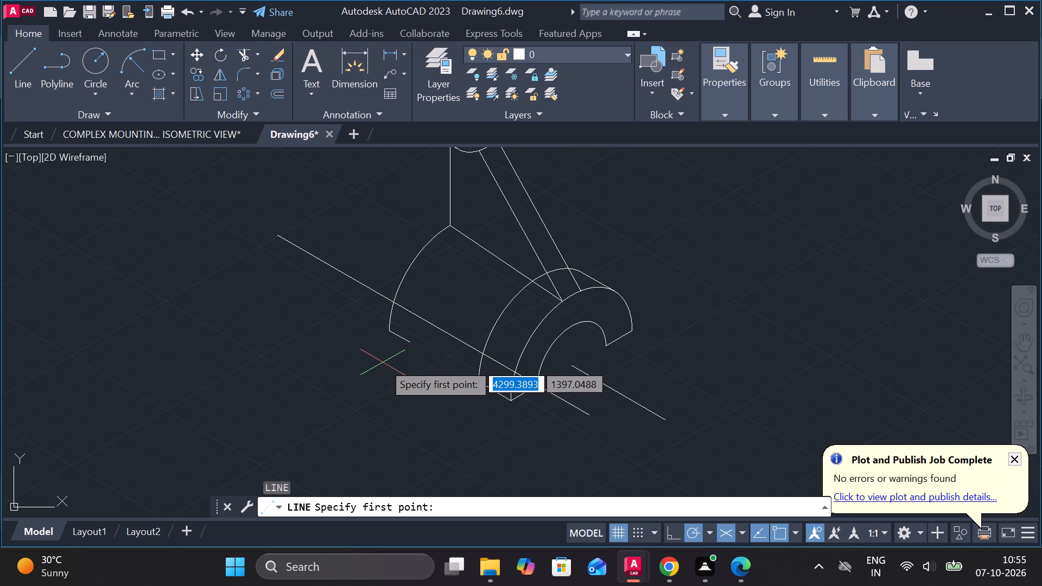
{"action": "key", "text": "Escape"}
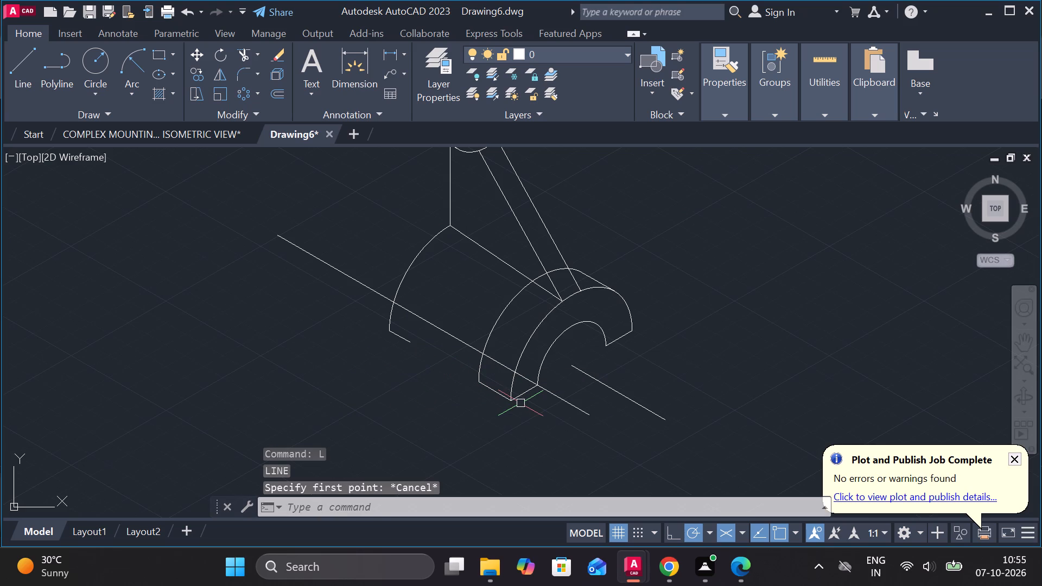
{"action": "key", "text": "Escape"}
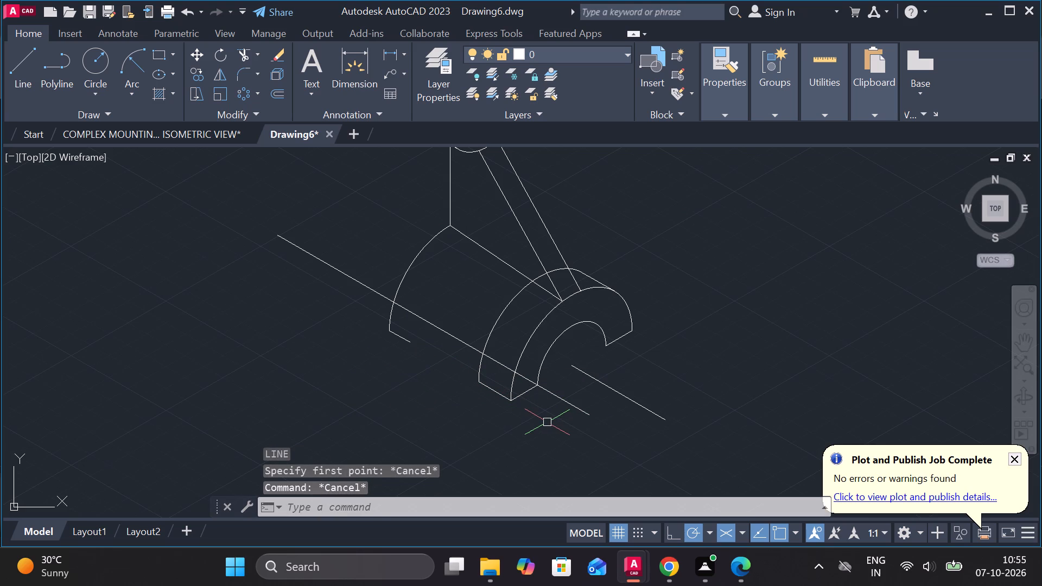
Draw a short construction line from the half-ring's lowest front corner, continuing its short bottom edge outward and down along the isometric axis.
{"action": "key", "text": "l"}
{"action": "key", "text": "Return"}
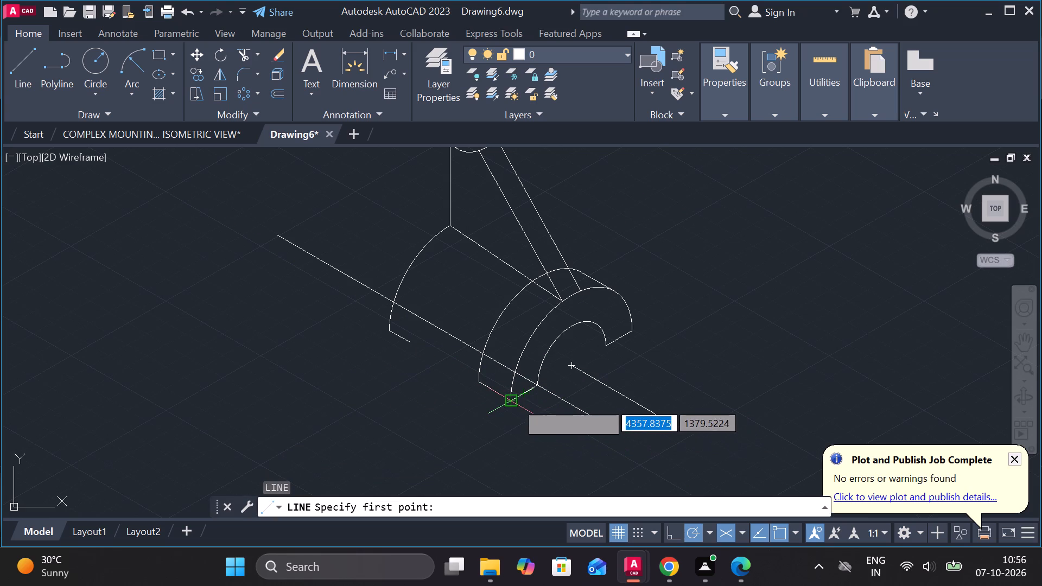
{"action": "left_click", "coordinate": [516, 402]}
{"action": "left_click", "coordinate": [454, 436]}
{"action": "key", "text": "Escape"}
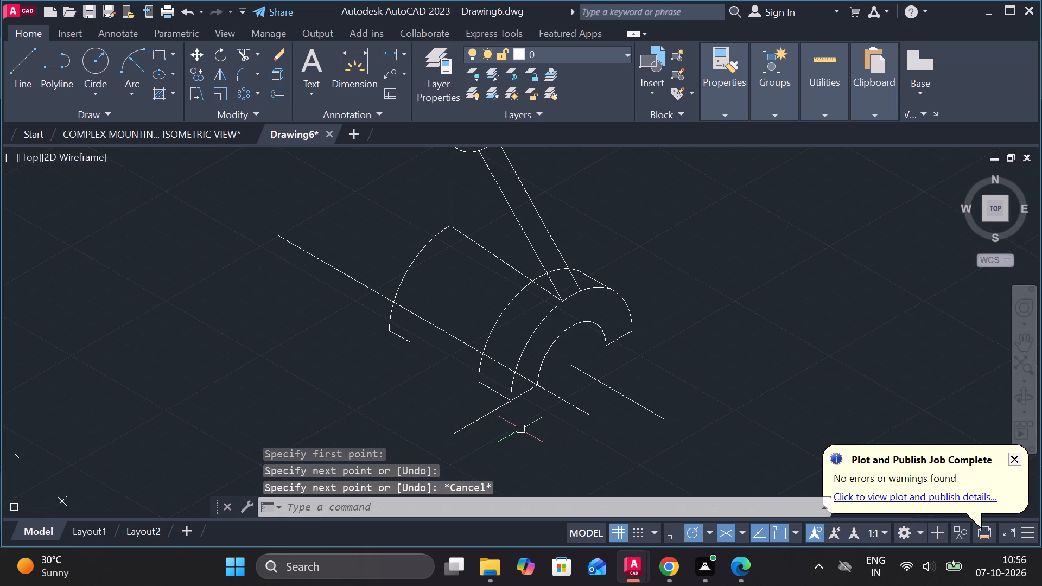
Copy the short construction line 32 units at 150° from its upper endpoint, toward the rear body arc.
{"action": "left_click", "coordinate": [480, 420]}
{"action": "type", "text": "co"}
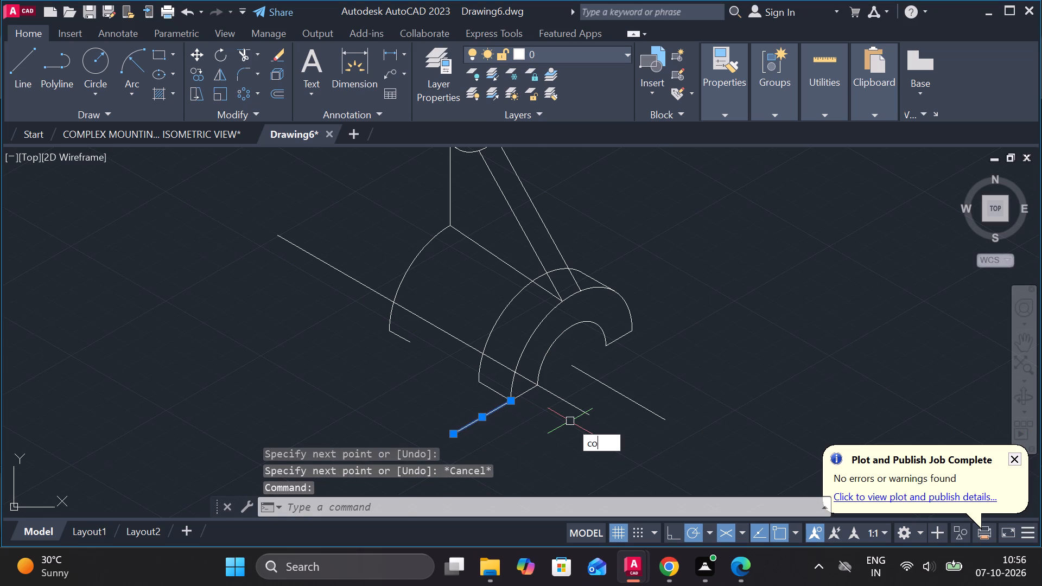
{"action": "key", "text": "Return"}
{"action": "left_click", "coordinate": [511, 404]}
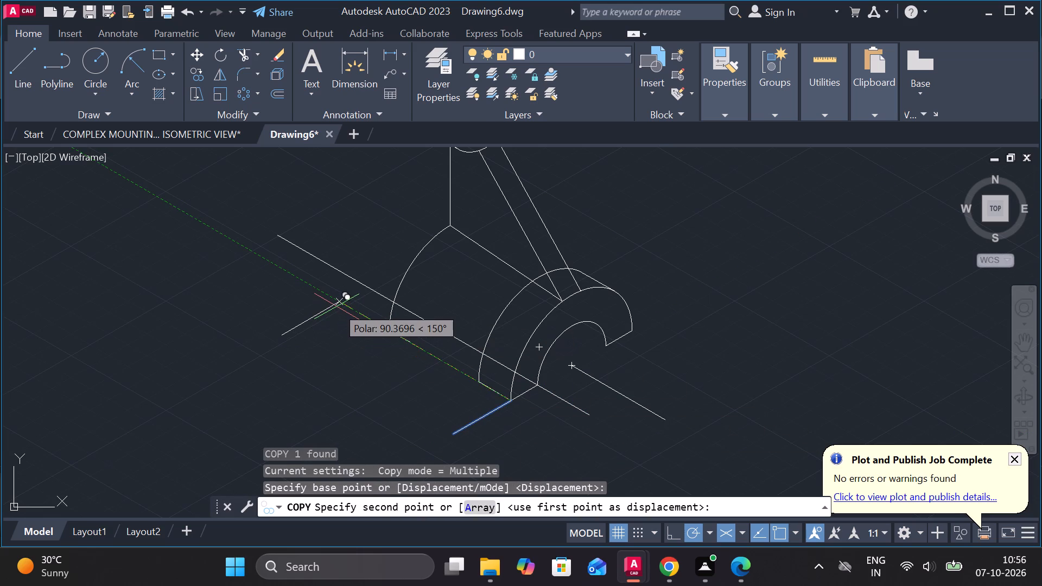
{"action": "type", "text": "32"}
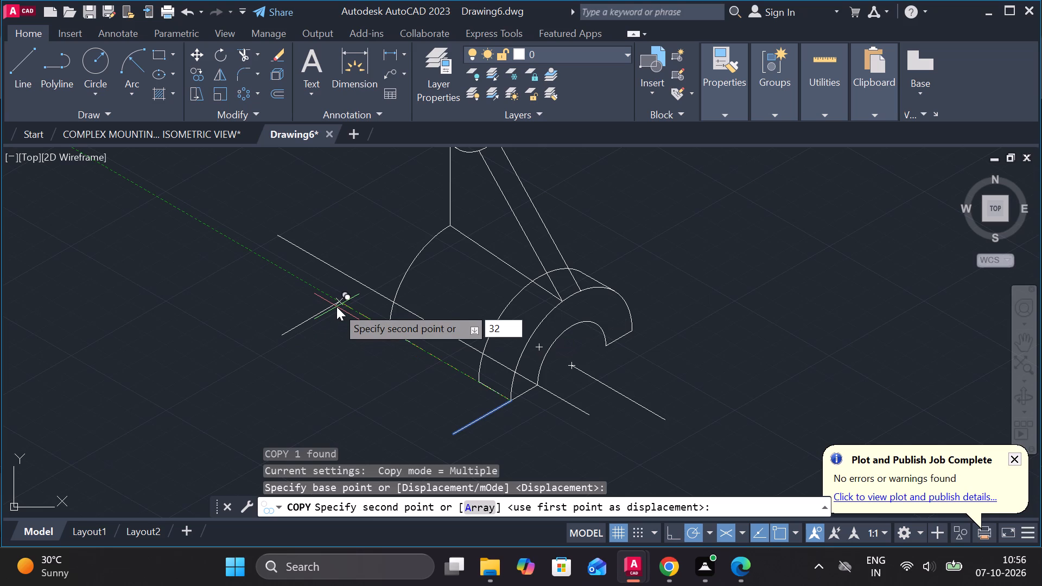
{"action": "key", "text": "Return"}
{"action": "key", "text": "Escape"}
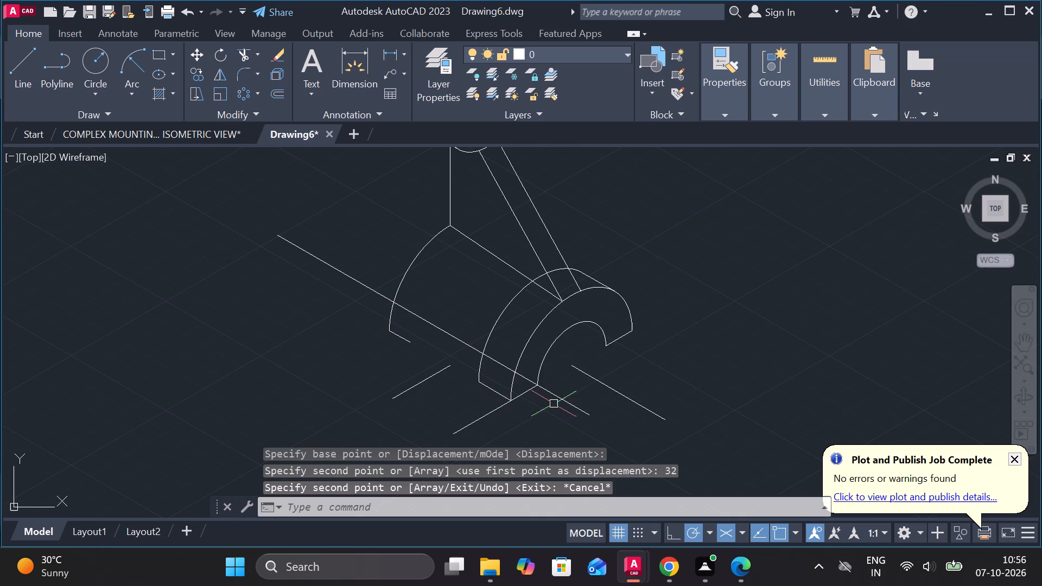
Copy the rear short construction line 22 units straight up from its upper endpoint.
{"action": "left_click", "coordinate": [441, 368]}
{"action": "type", "text": "co"}
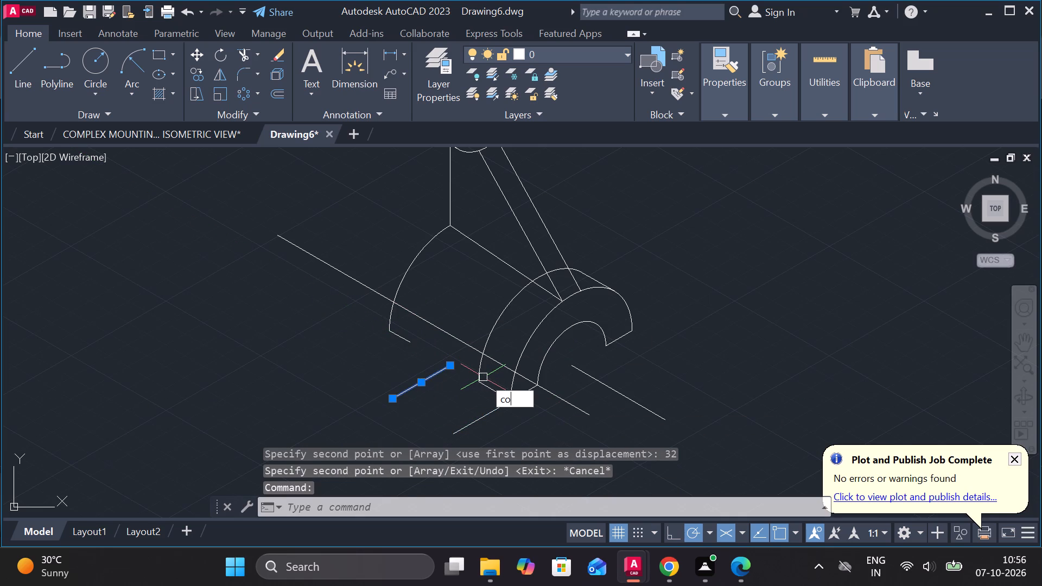
{"action": "key", "text": "Return"}
{"action": "left_click", "coordinate": [454, 360]}
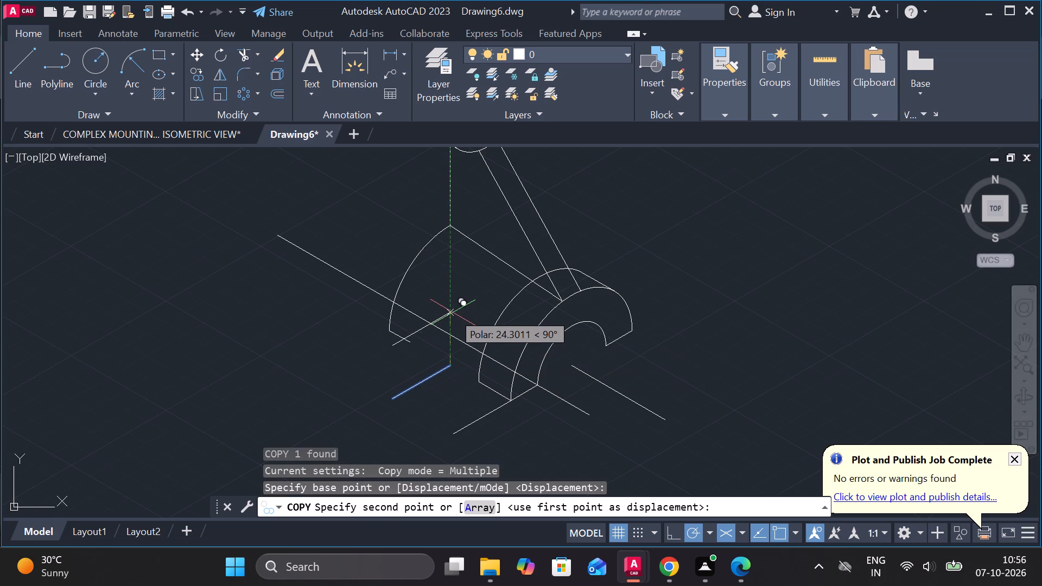
{"action": "type", "text": "22"}
{"action": "key", "text": "Return"}
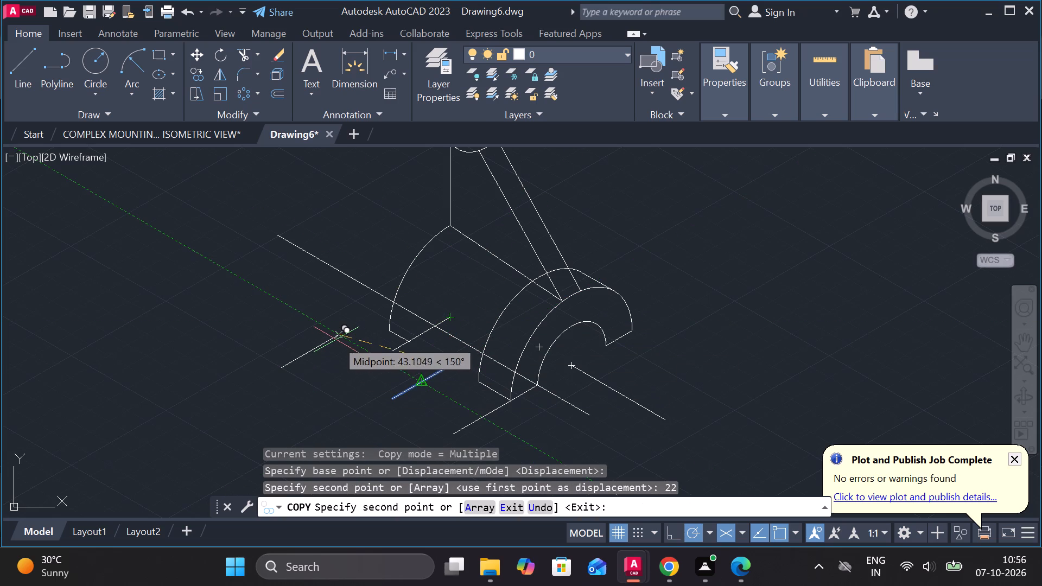
{"action": "key", "text": "Escape"}
Copy the sloping construction line in front of the half-ring 40 units at 210° from its upper endpoint.
{"action": "scroll", "coordinate": [336, 340], "scroll_direction": "up", "scroll_amount": 1}
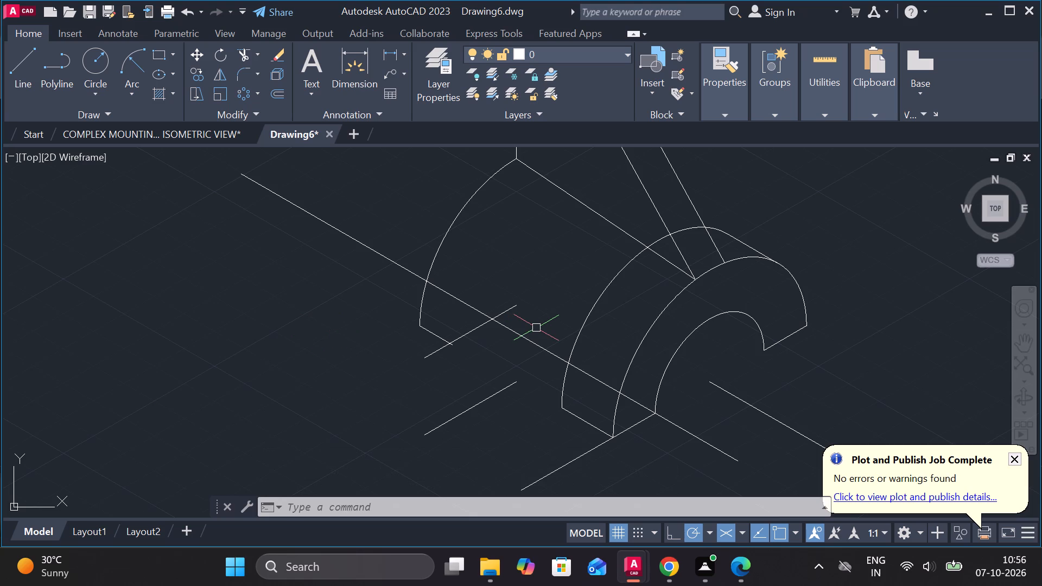
{"action": "middle_click_drag", "start_coordinate": [536, 325], "coordinate": [510, 168]}
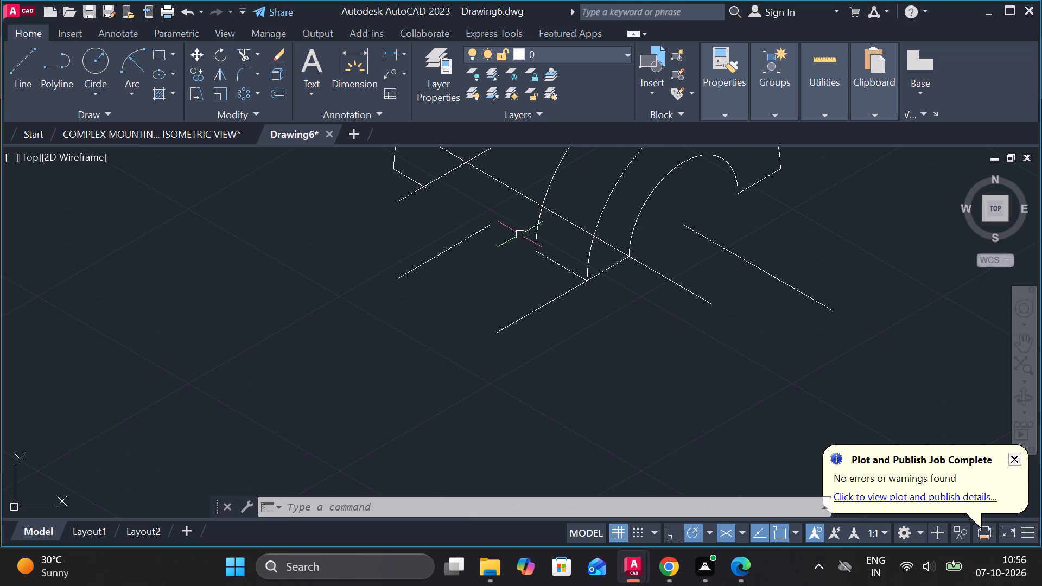
{"action": "scroll", "coordinate": [514, 224], "scroll_direction": "down", "scroll_amount": 1}
{"action": "middle_click_drag", "start_coordinate": [517, 224], "coordinate": [524, 263]}
{"action": "scroll", "coordinate": [467, 247], "scroll_direction": "up", "scroll_amount": 1}
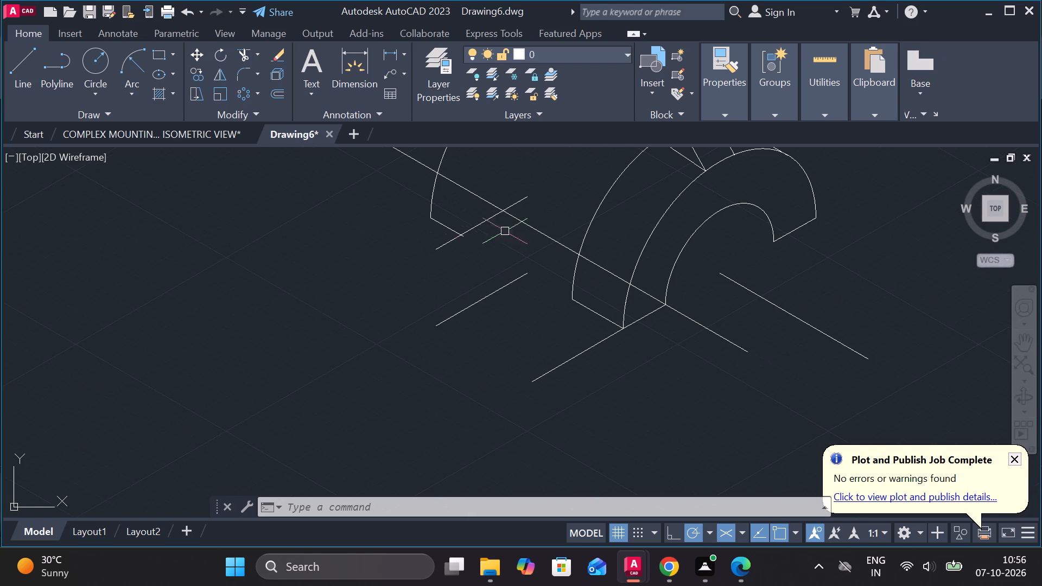
{"action": "left_click", "coordinate": [784, 309]}
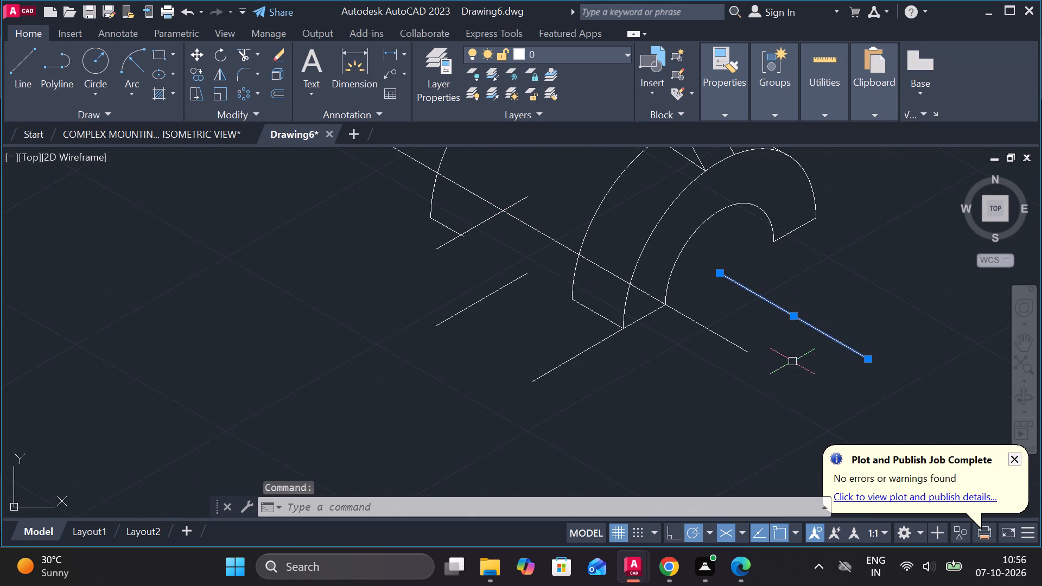
{"action": "type", "text": "co"}
{"action": "key", "text": "Return"}
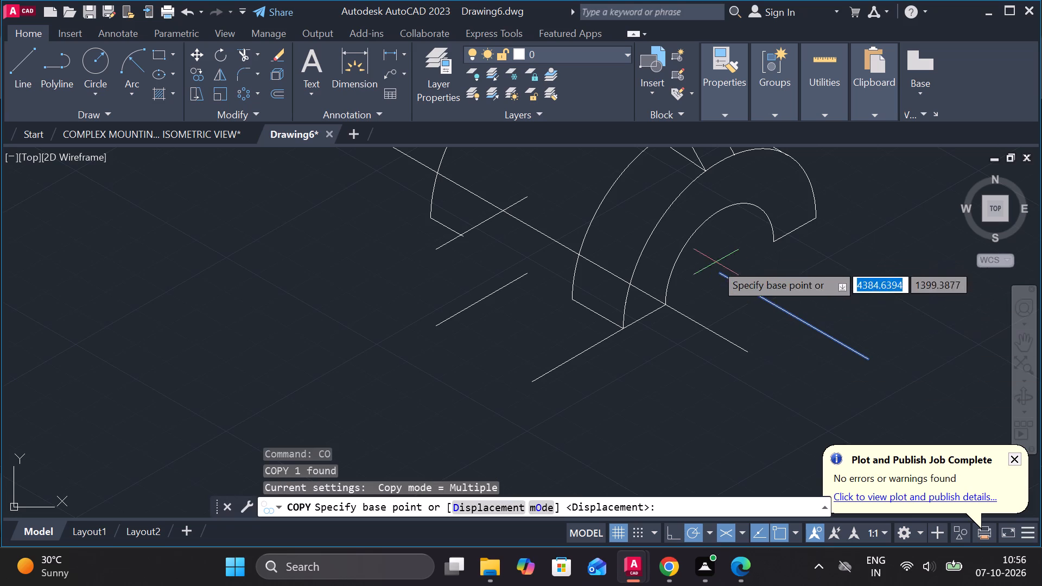
{"action": "left_click", "coordinate": [713, 275]}
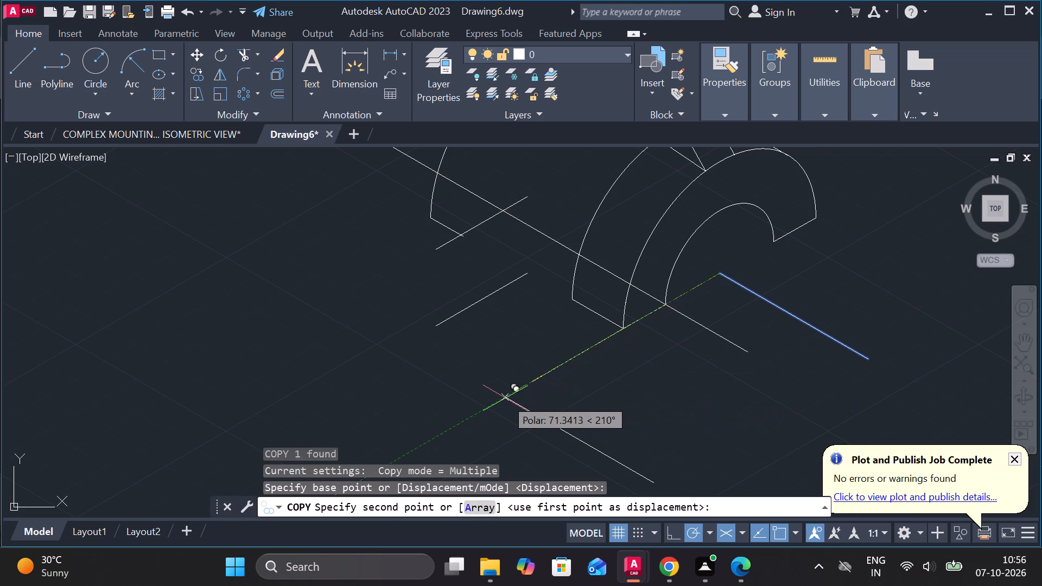
{"action": "type", "text": "40"}
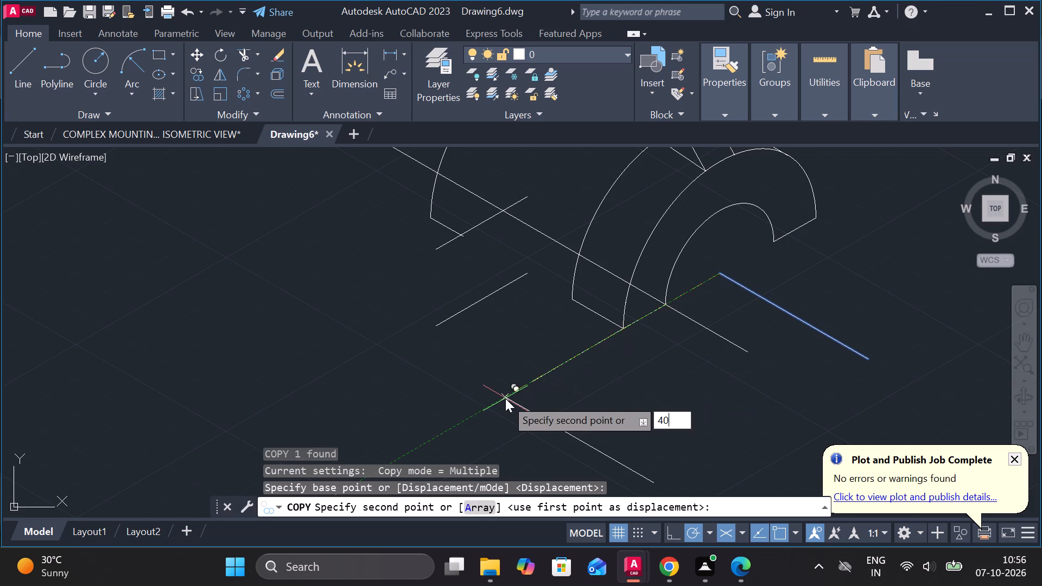
{"action": "key", "text": "Return"}
{"action": "key", "text": "Escape"}
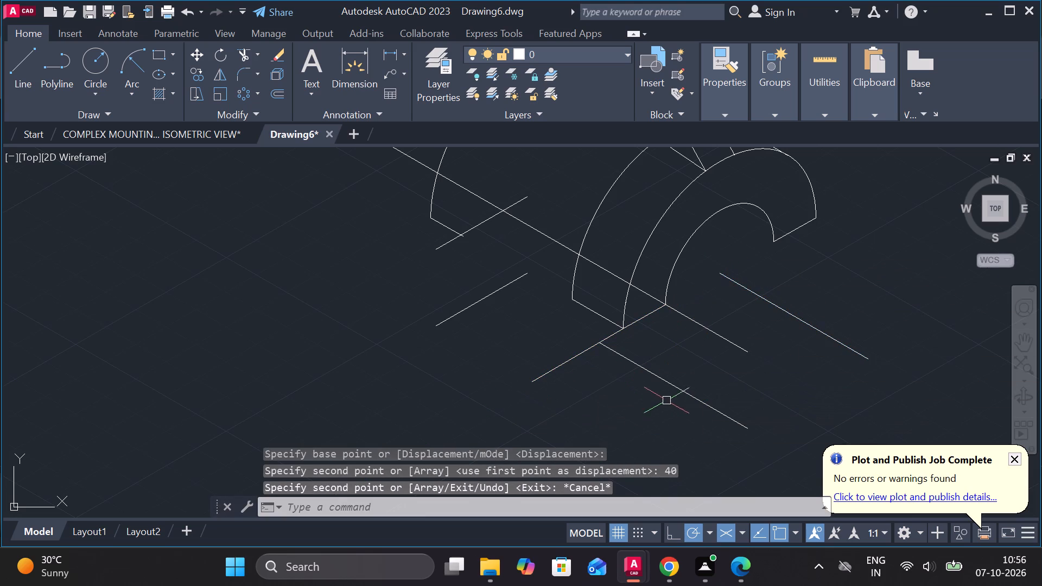
Lengthen the copied sloping line's upper end back past the short construction lines near the rear body arc.
{"action": "left_click", "coordinate": [674, 389]}
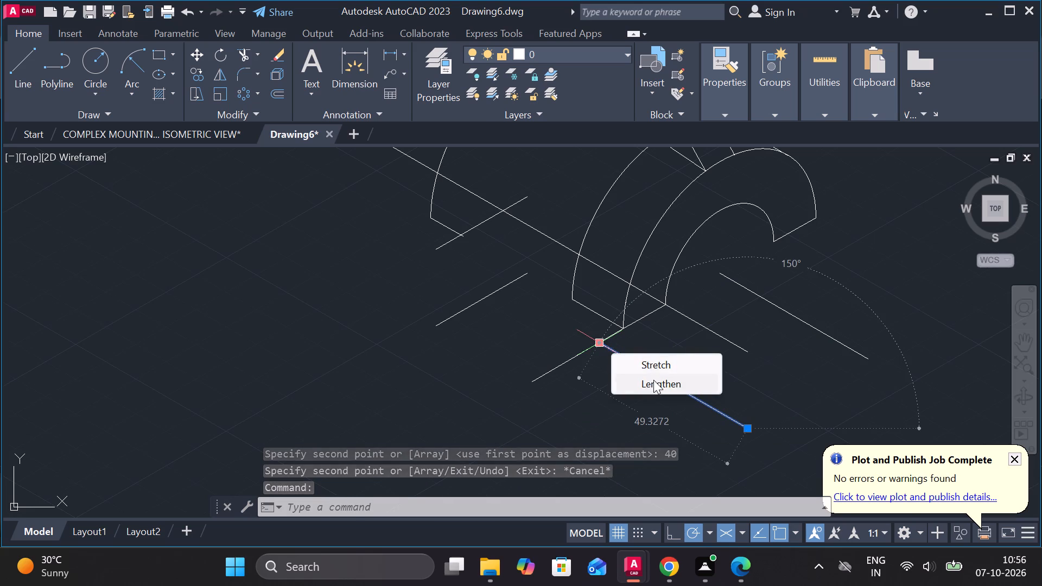
{"action": "left_click", "coordinate": [653, 380]}
{"action": "left_click", "coordinate": [354, 196]}
{"action": "key", "text": "Escape"}
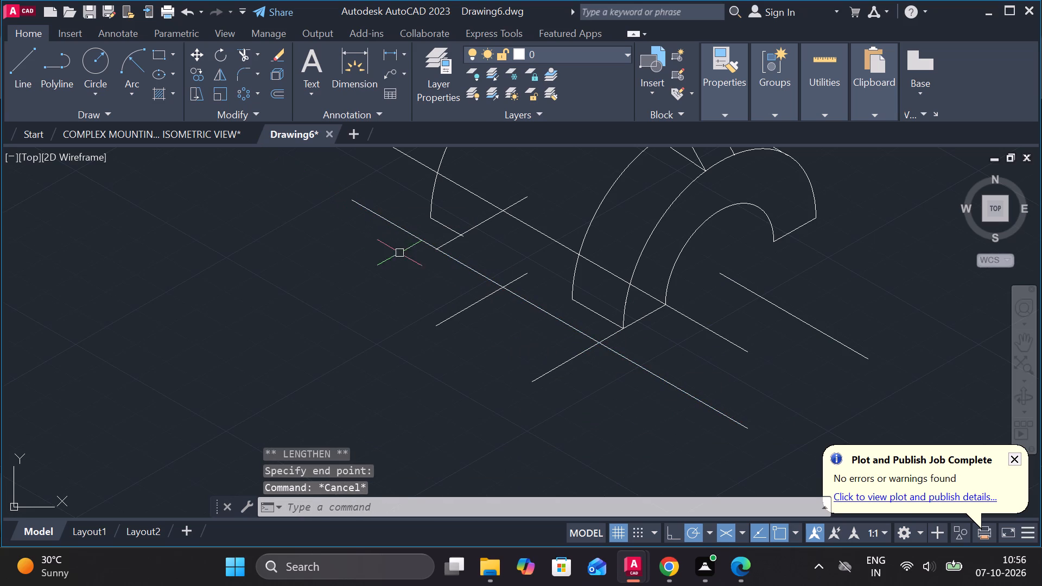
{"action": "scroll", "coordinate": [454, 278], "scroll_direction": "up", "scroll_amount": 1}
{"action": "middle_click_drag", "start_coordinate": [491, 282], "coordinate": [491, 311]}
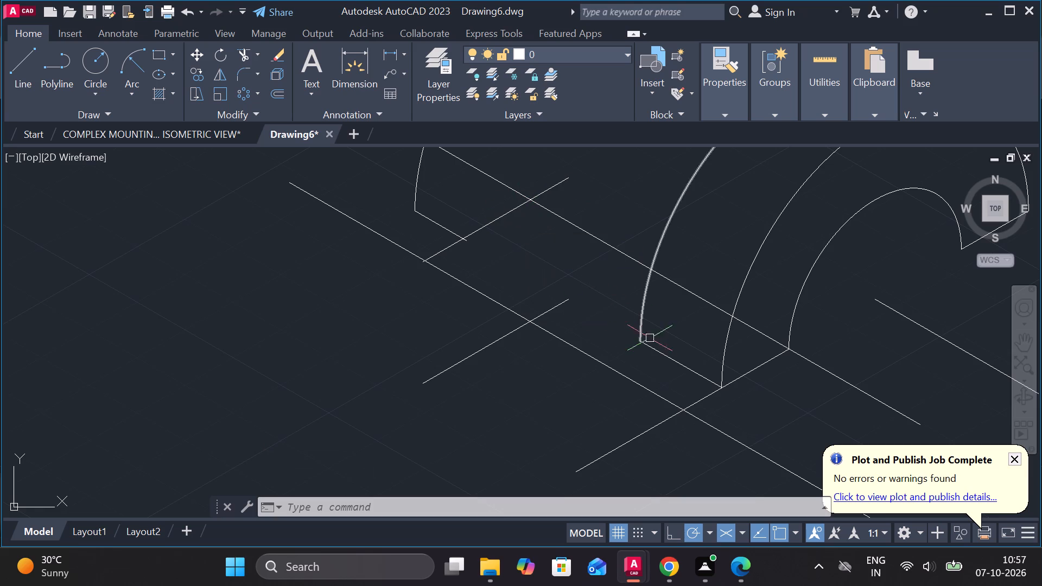
Erase the short sloping edge line at the lower end of the rear body arc.
{"action": "scroll", "coordinate": [651, 351], "scroll_direction": "down", "scroll_amount": 1}
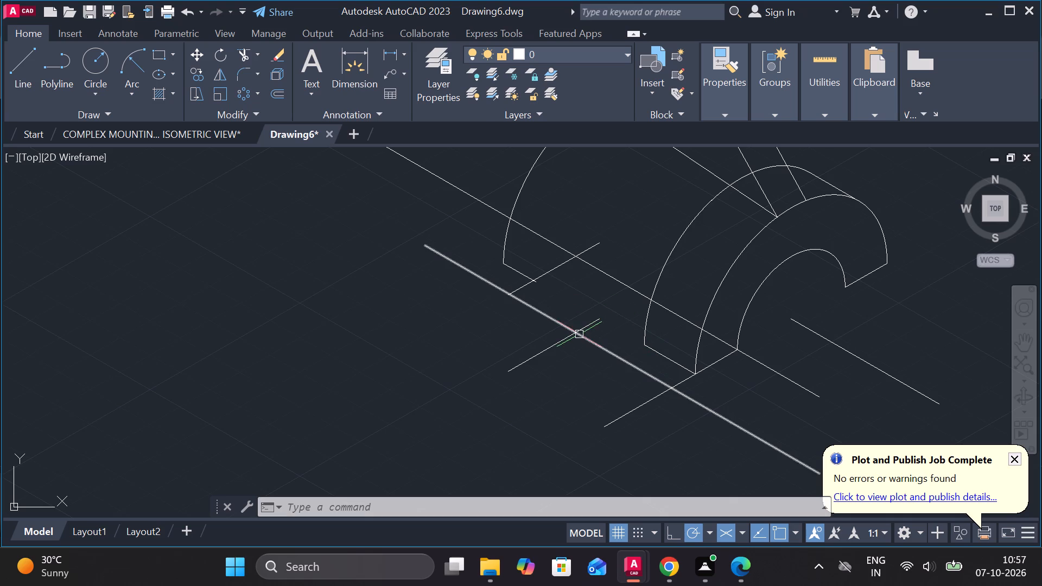
{"action": "left_click", "coordinate": [520, 270]}
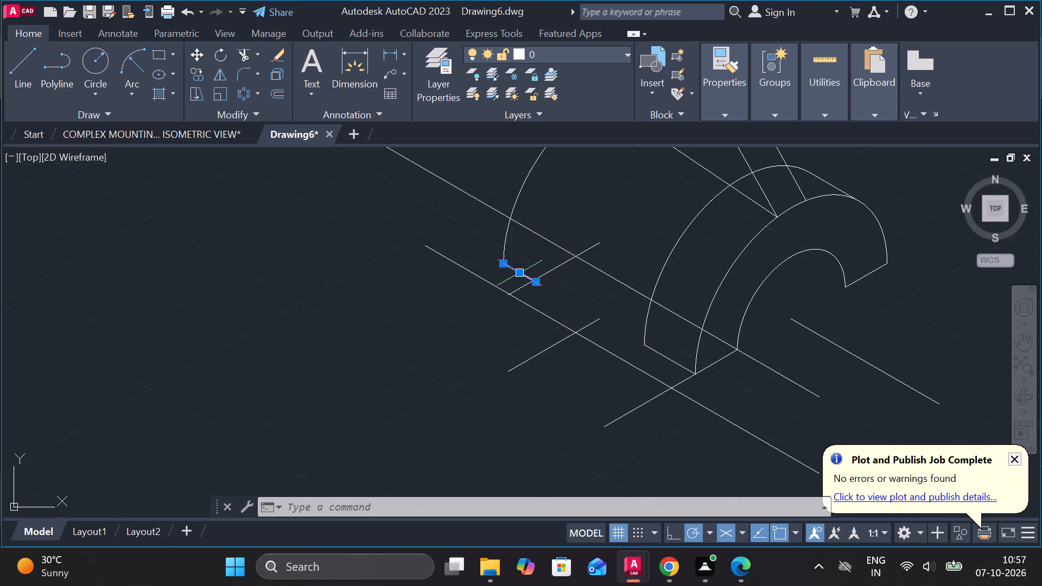
{"action": "key", "text": "e"}
{"action": "key", "text": "Return"}
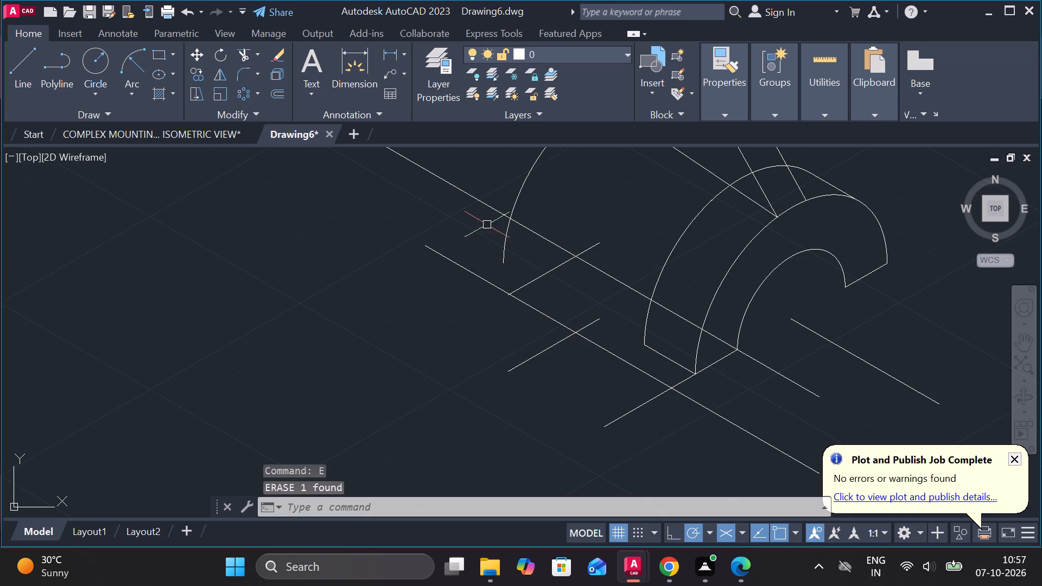
Draw a 30-diameter isocircle centred where the upper long construction line crosses the short line near the rear body arc.
{"action": "scroll", "coordinate": [508, 231], "scroll_direction": "down", "scroll_amount": 1}
{"action": "middle_click_drag", "start_coordinate": [480, 269], "coordinate": [494, 344]}
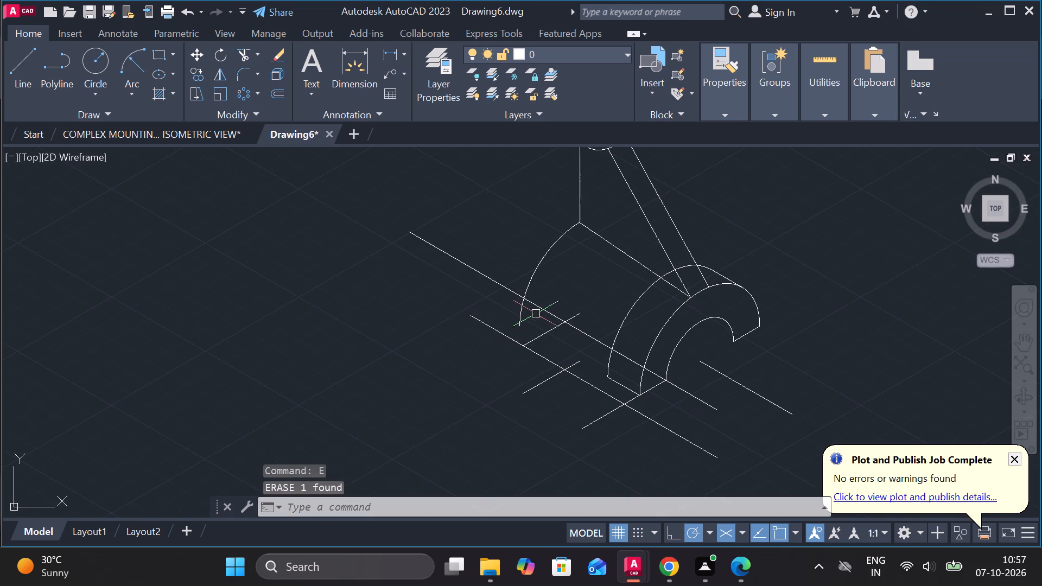
{"action": "scroll", "coordinate": [587, 312], "scroll_direction": "up", "scroll_amount": 1}
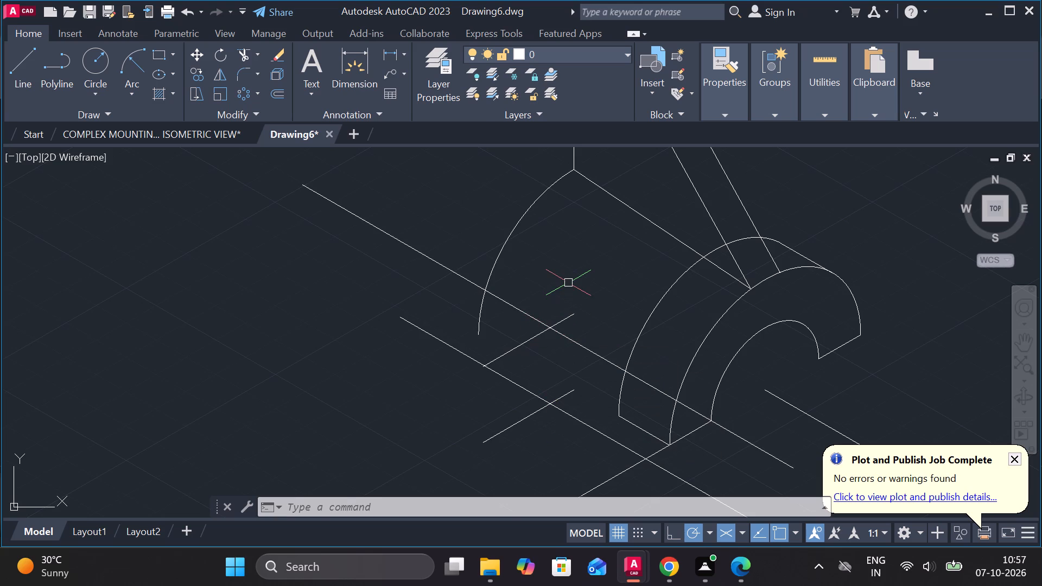
{"action": "key", "text": "Escape"}
{"action": "type", "text": "el"}
{"action": "key", "text": "Return"}
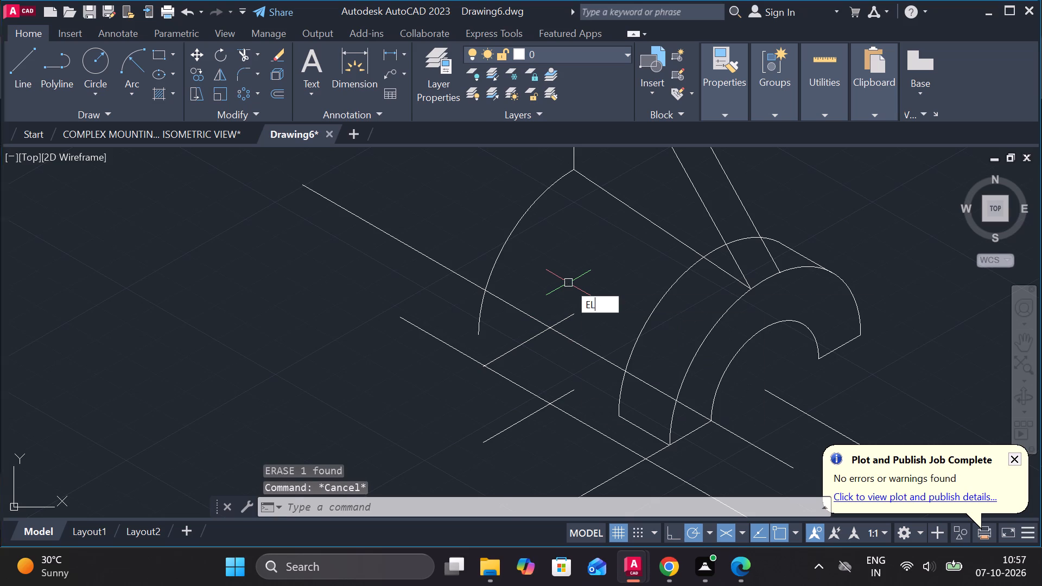
{"action": "key", "text": "i"}
{"action": "key", "text": "Return"}
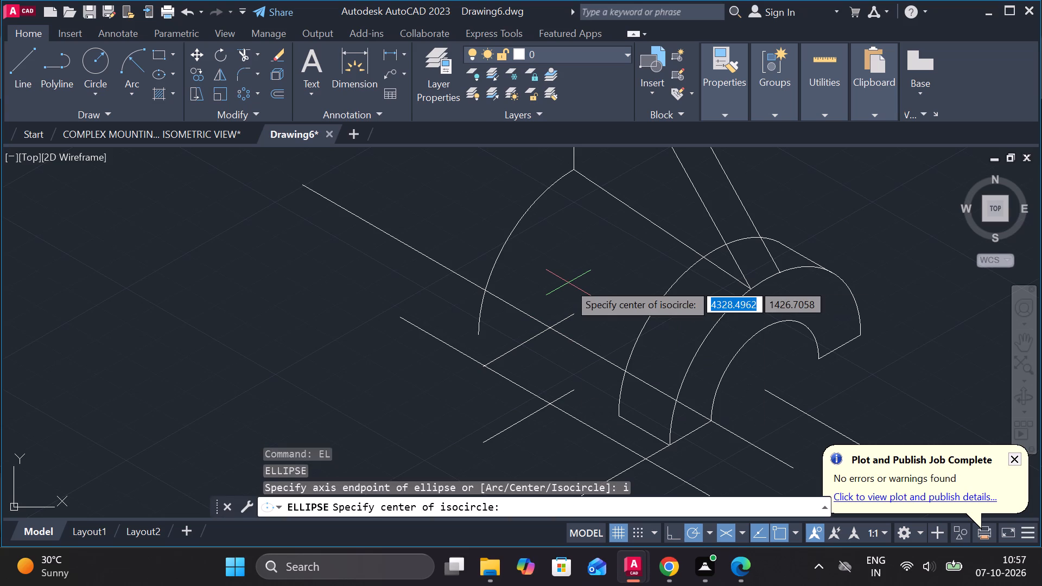
{"action": "left_click", "coordinate": [550, 328]}
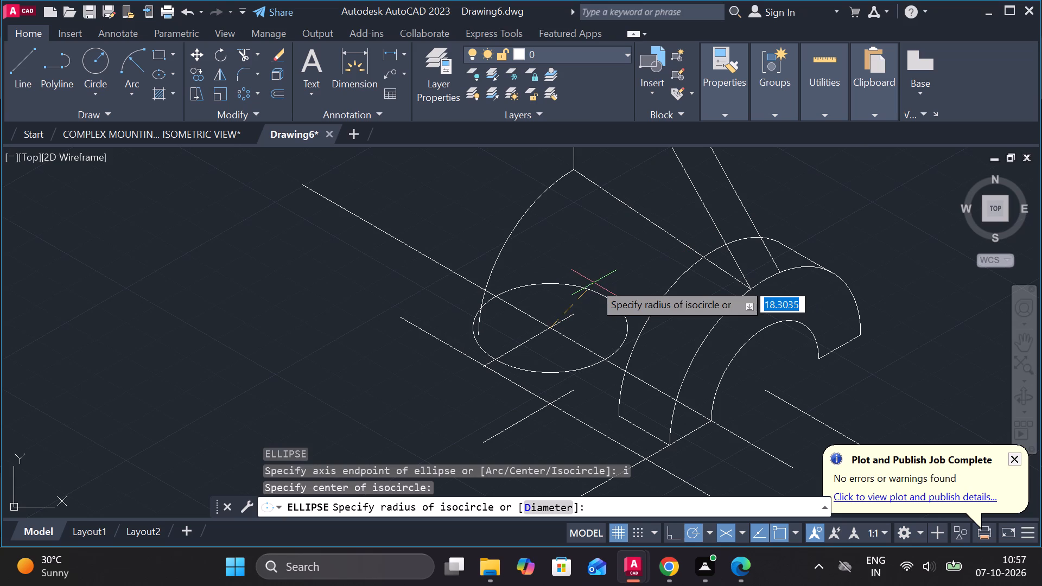
{"action": "key", "text": "d"}
{"action": "key", "text": "Return"}
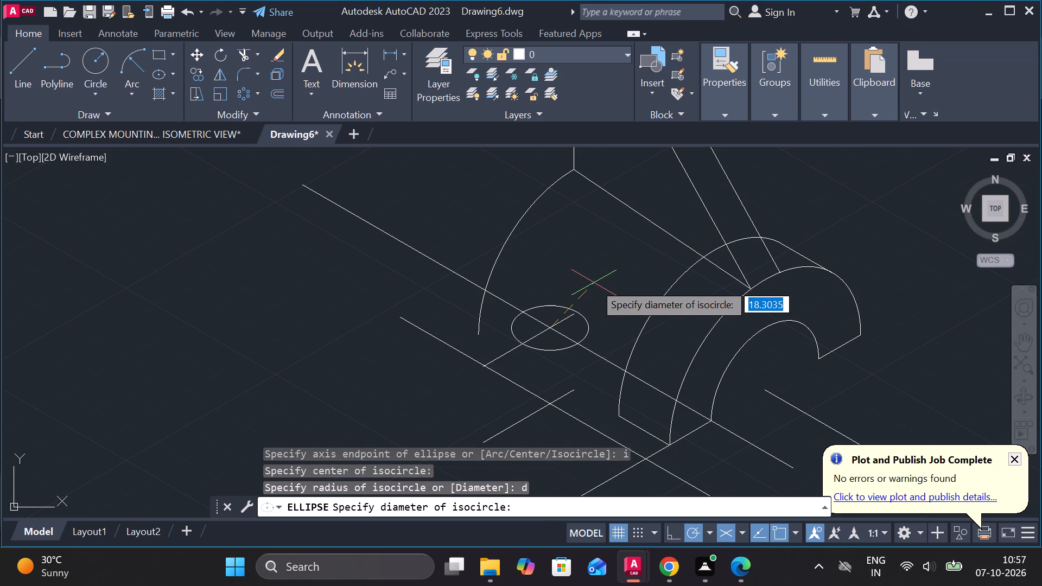
{"action": "type", "text": "30"}
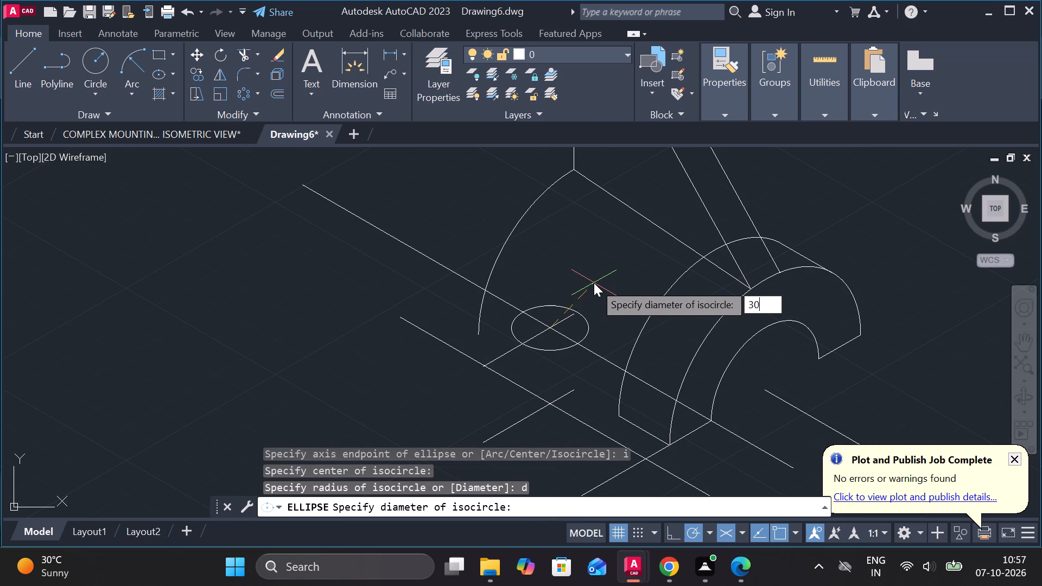
{"action": "key", "text": "Return"}
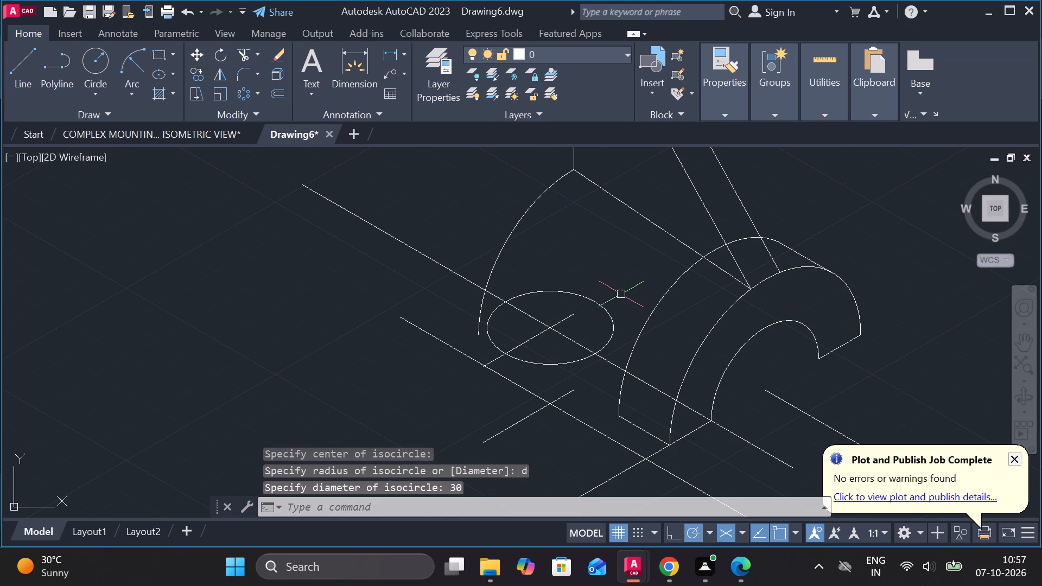
Draw a concentric 12-diameter isocircle inside the boss's outer isocircle.
{"action": "type", "text": "el"}
{"action": "key", "text": "Return"}
{"action": "key", "text": "i"}
{"action": "key", "text": "Return"}
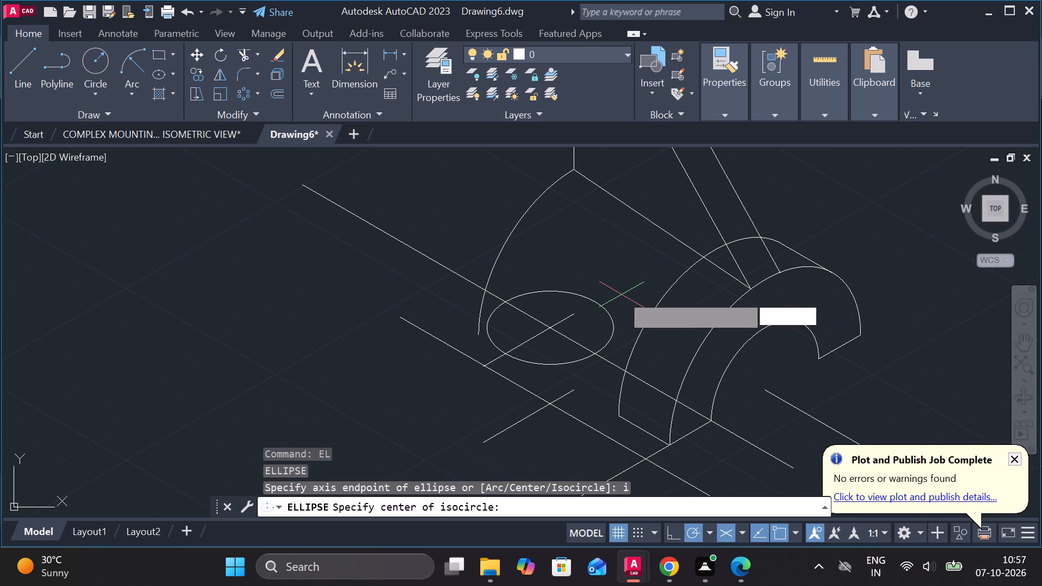
{"action": "left_click", "coordinate": [548, 332]}
{"action": "key", "text": "d"}
{"action": "key", "text": "Return"}
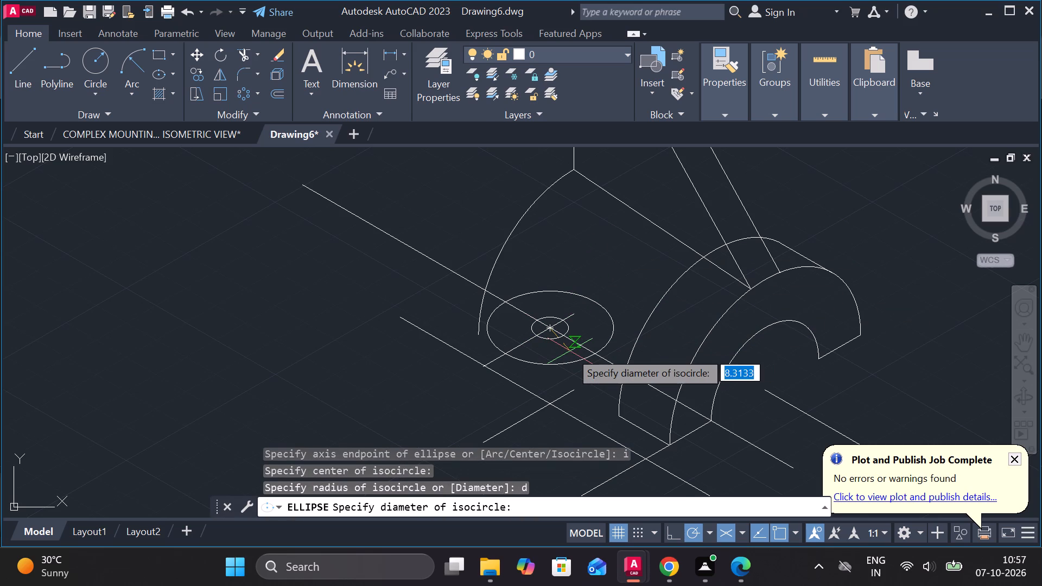
{"action": "type", "text": "12"}
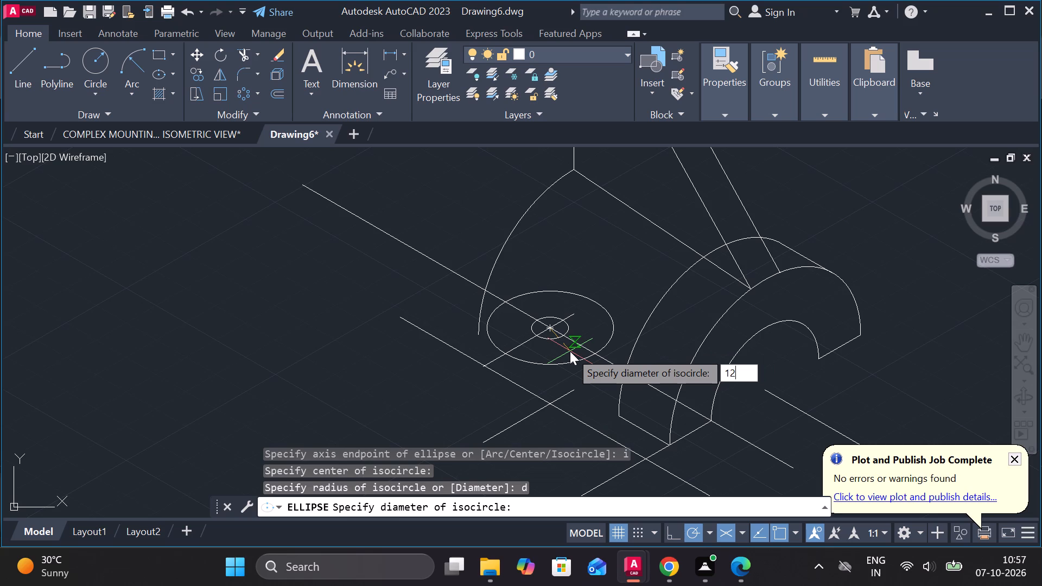
{"action": "key", "text": "Return"}
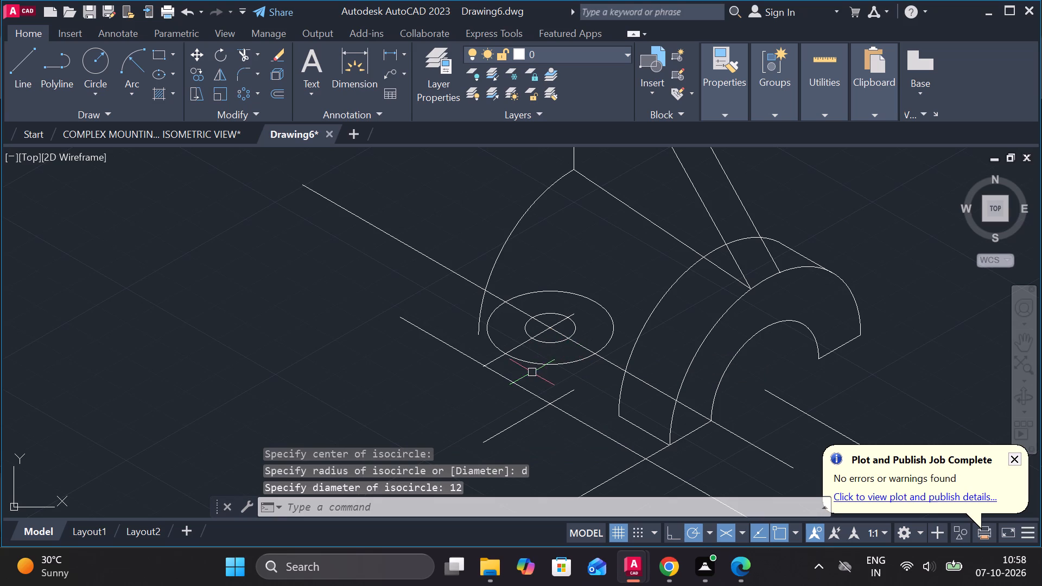
Erase the two long and two short construction lines crossing through and below the boss isocircles.
{"action": "middle_click_drag", "start_coordinate": [490, 438], "coordinate": [495, 431]}
{"action": "scroll", "coordinate": [495, 431], "scroll_direction": "up", "scroll_amount": 1}
{"action": "scroll", "coordinate": [563, 392], "scroll_direction": "down", "scroll_amount": 1}
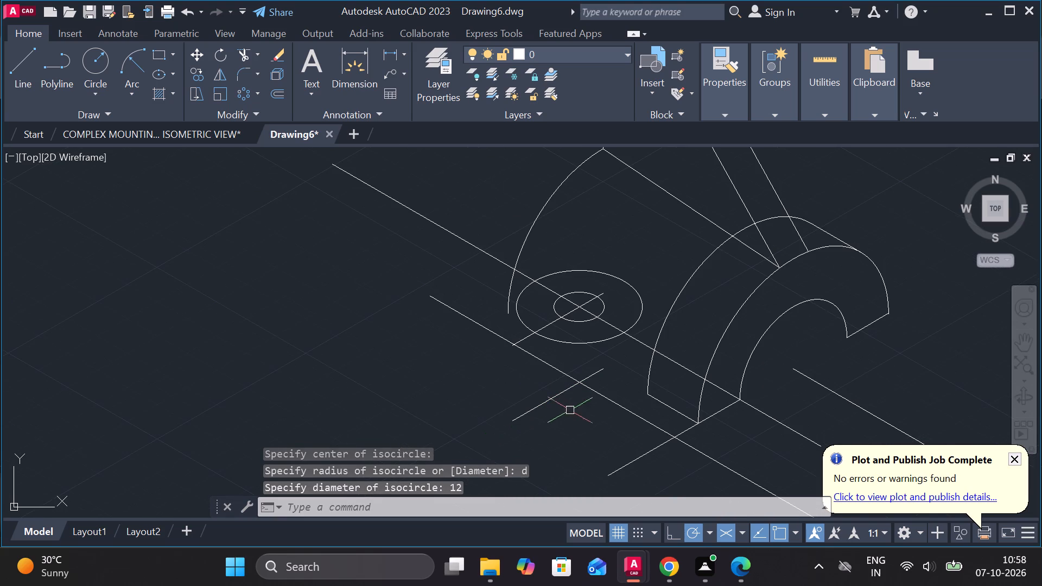
{"action": "left_click", "coordinate": [583, 383]}
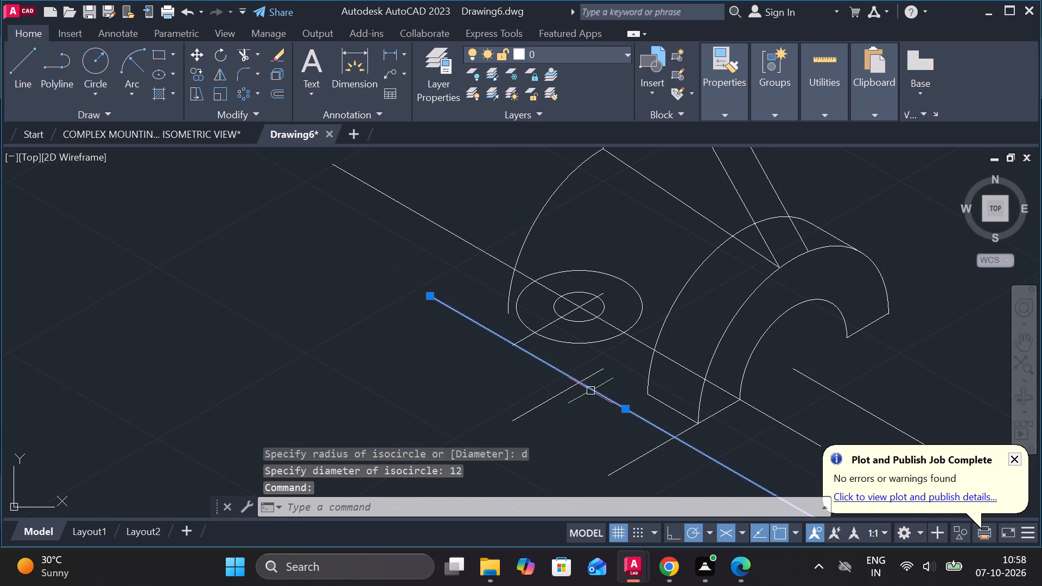
{"action": "left_click", "coordinate": [549, 399]}
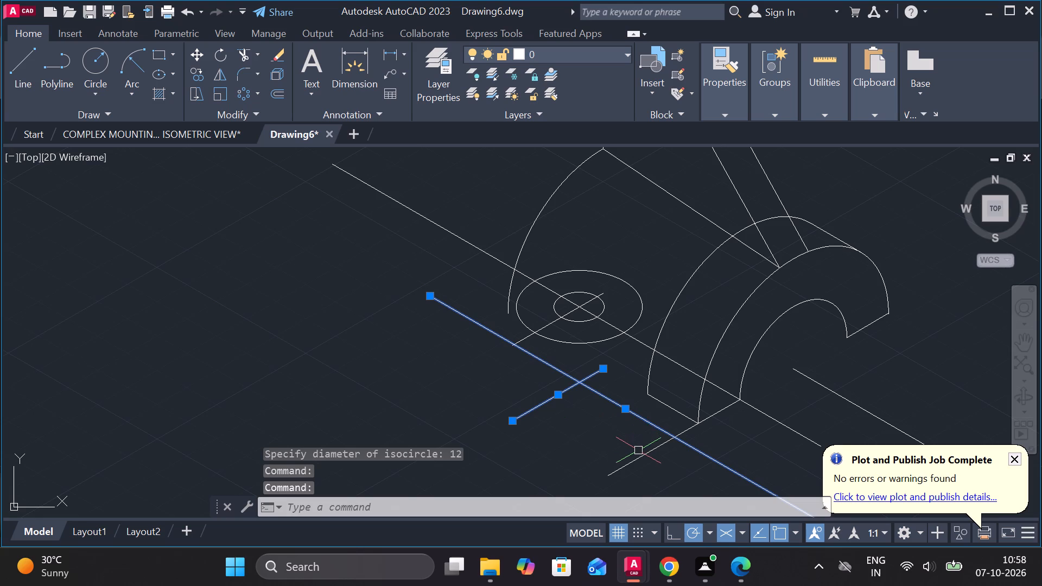
{"action": "middle_click_drag", "start_coordinate": [634, 450], "coordinate": [611, 438]}
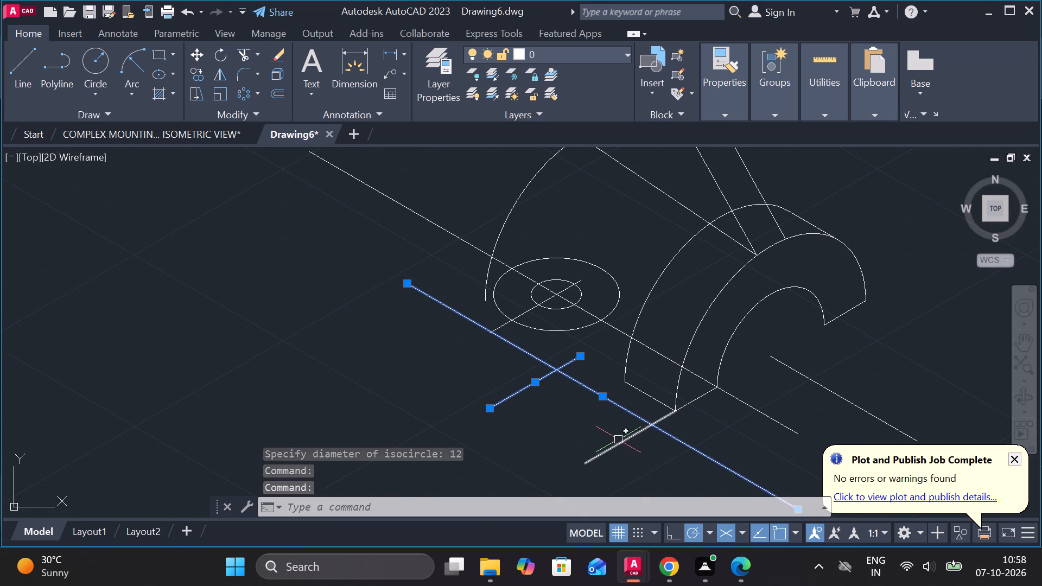
{"action": "left_click", "coordinate": [765, 419]}
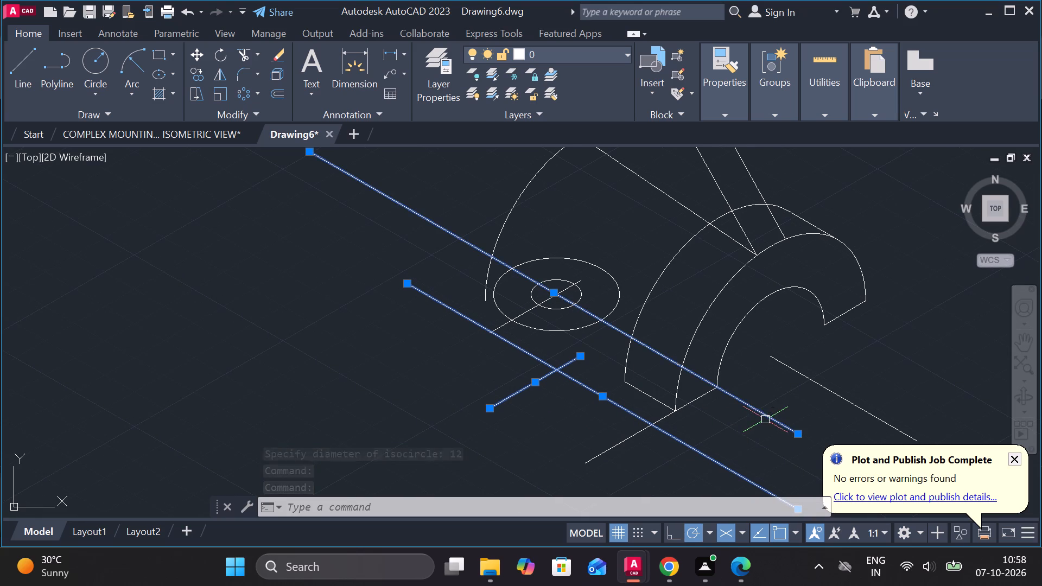
{"action": "key", "text": "e"}
{"action": "key", "text": "Return"}
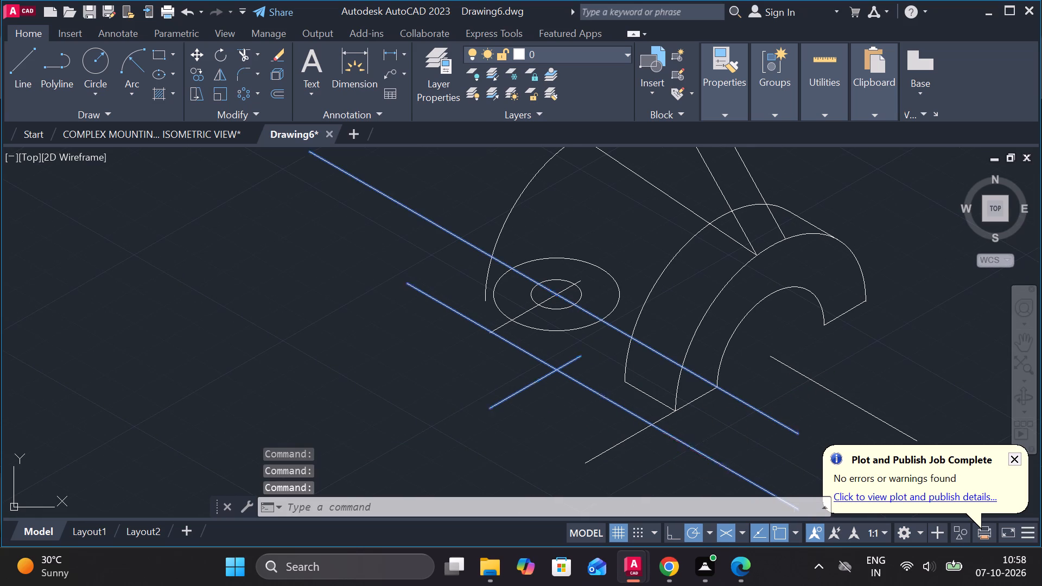
{"action": "left_click", "coordinate": [497, 333]}
{"action": "key", "text": "e"}
{"action": "key", "text": "Return"}
{"action": "key", "text": "backslash"}
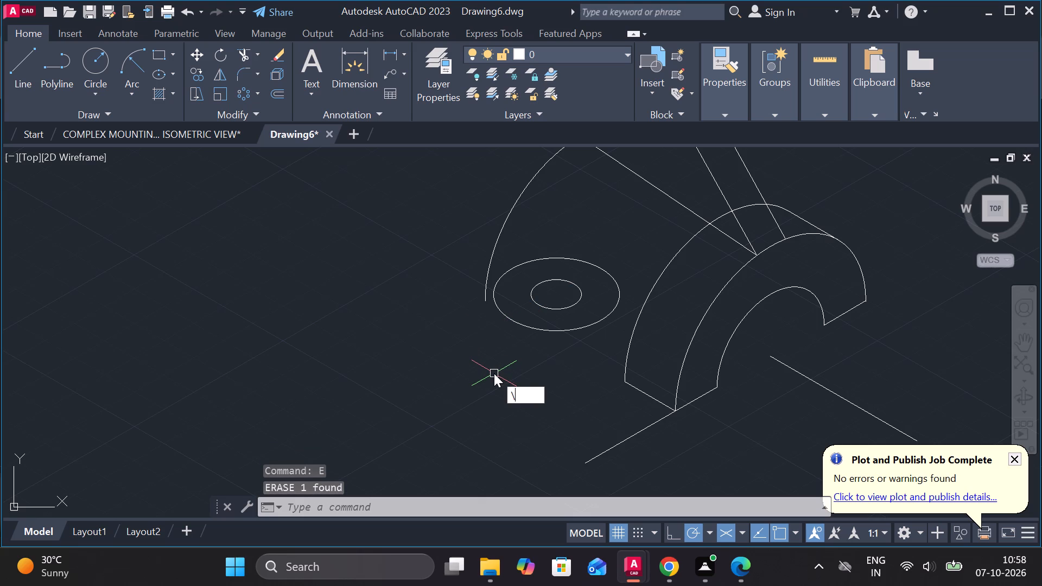
{"action": "key", "text": "Escape"}
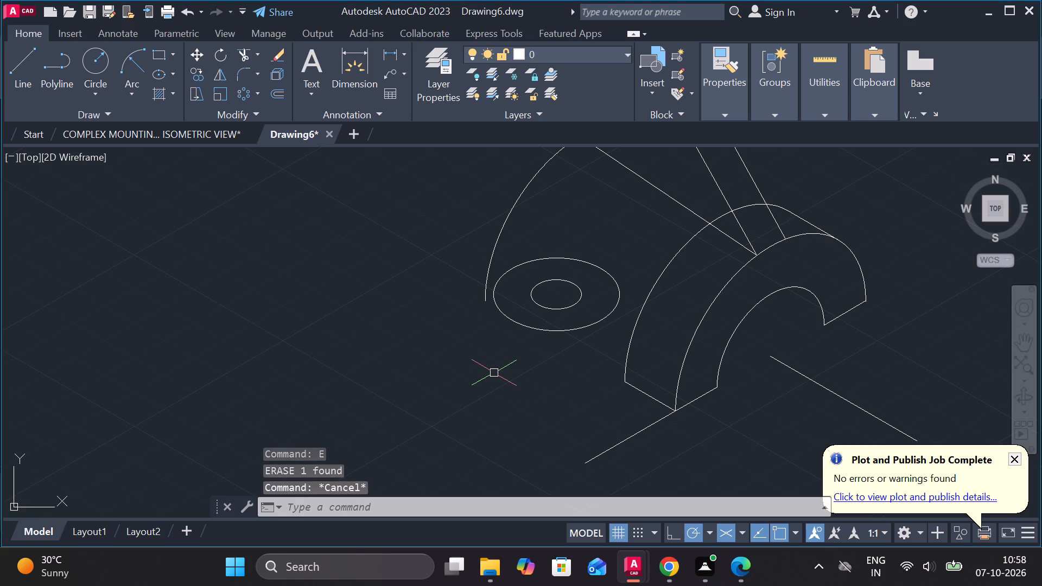
Copy the boss's outer isocircle 22 units straight down from its centre.
{"action": "scroll", "coordinate": [494, 372], "scroll_direction": "down", "scroll_amount": 1}
{"action": "scroll", "coordinate": [499, 372], "scroll_direction": "up", "scroll_amount": 1}
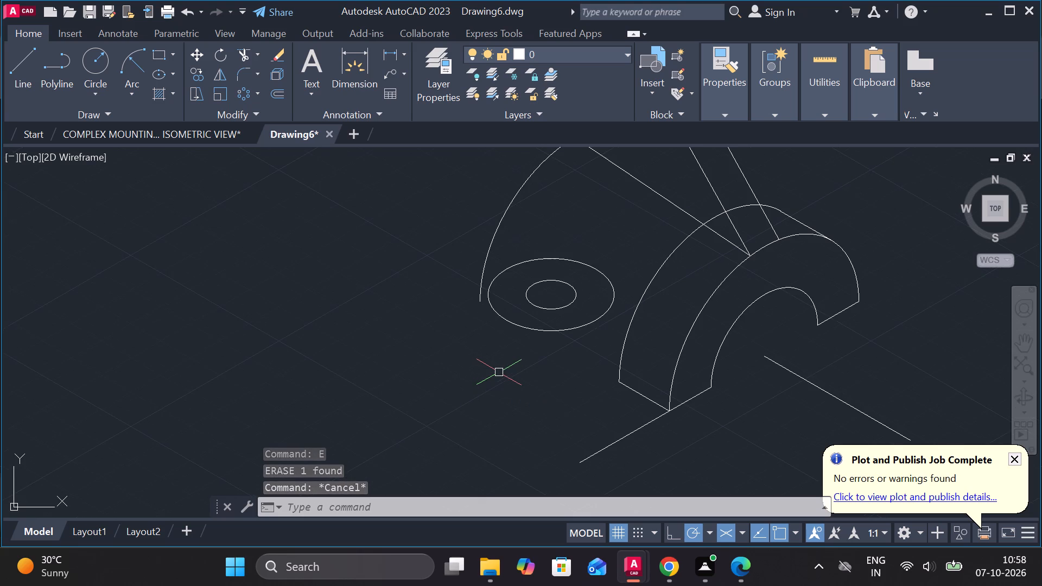
{"action": "left_click", "coordinate": [547, 330]}
{"action": "type", "text": "co"}
{"action": "key", "text": "Return"}
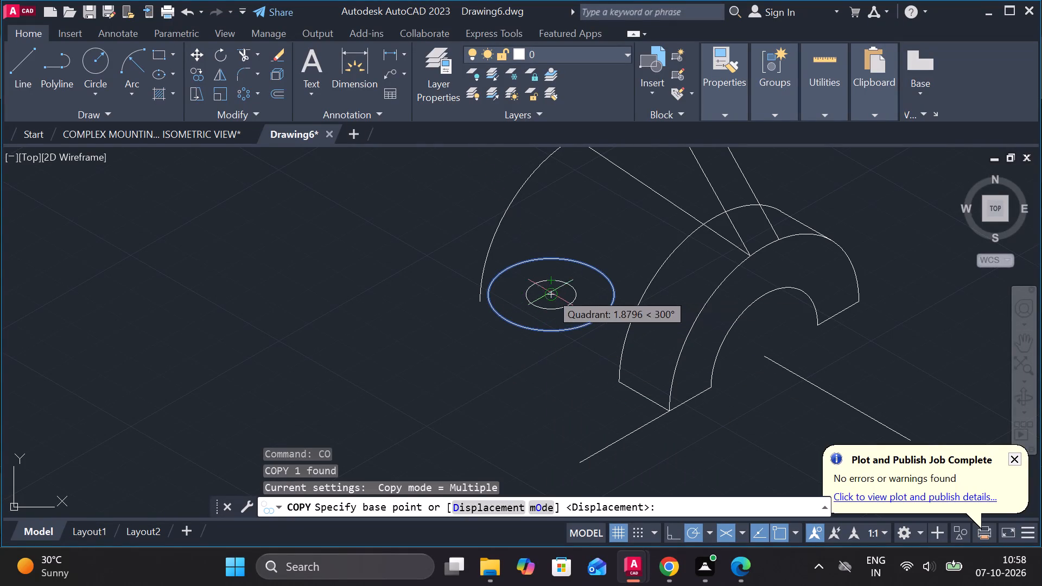
{"action": "left_click", "coordinate": [550, 292]}
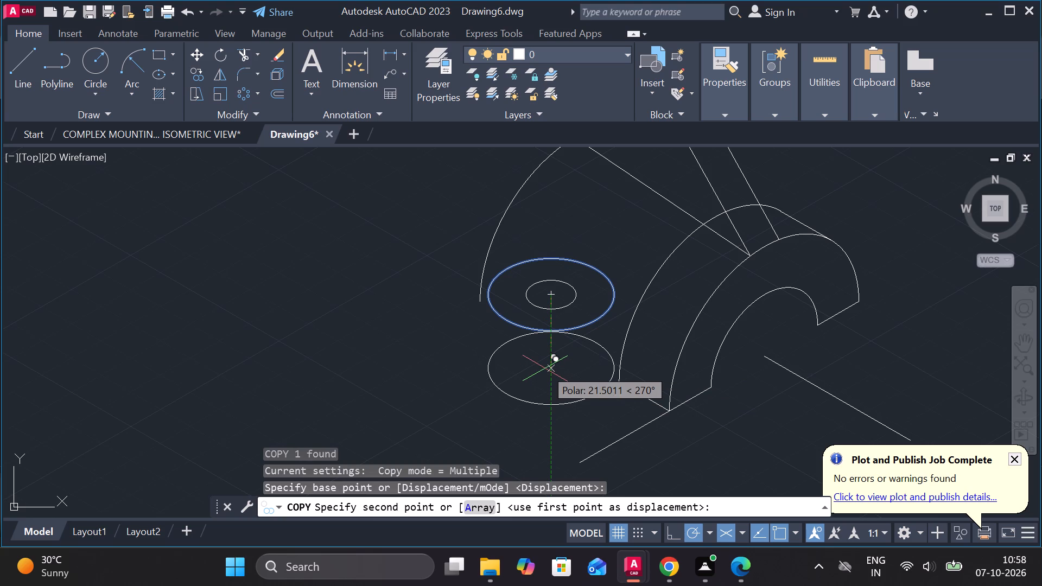
{"action": "type", "text": "22"}
{"action": "key", "text": "Return"}
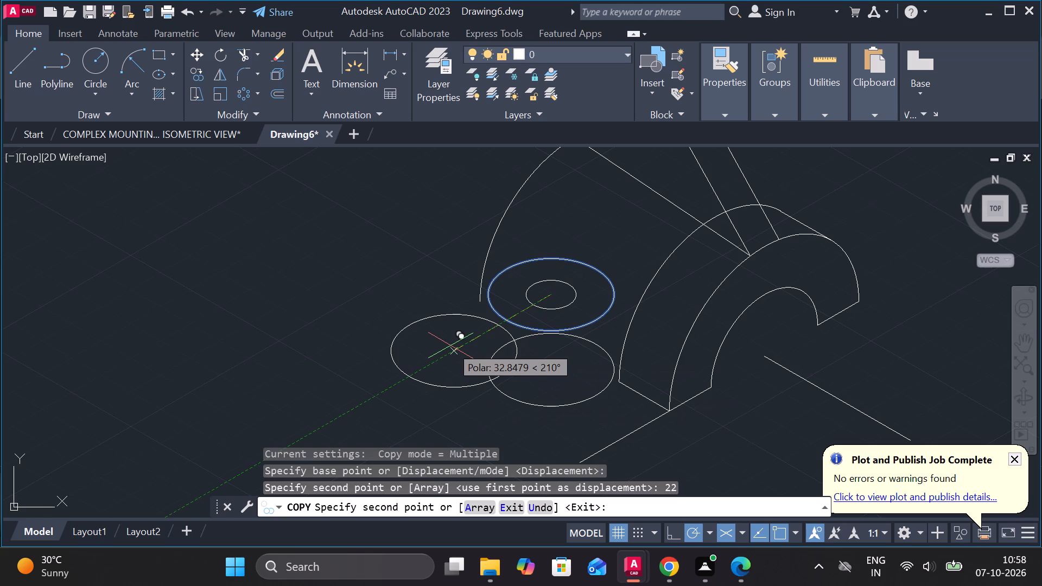
{"action": "key", "text": "Escape"}
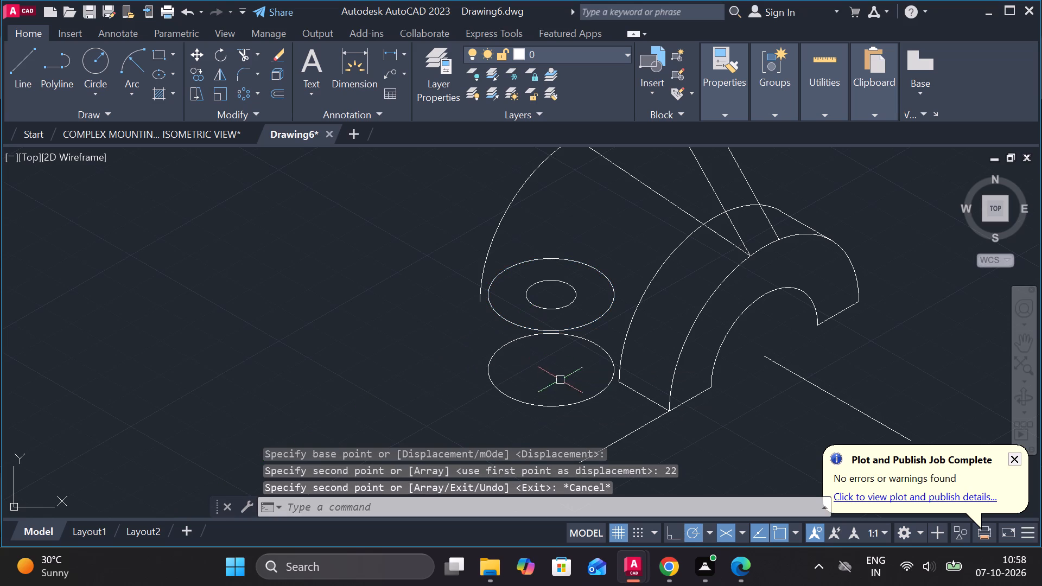
Draw a line from the lower end of the half-ring's rear outer arc, sloping down at 30° past the lower boss isocircle.
{"action": "key", "text": "l"}
{"action": "key", "text": "Return"}
{"action": "scroll", "coordinate": [590, 387], "scroll_direction": "up", "scroll_amount": 2}
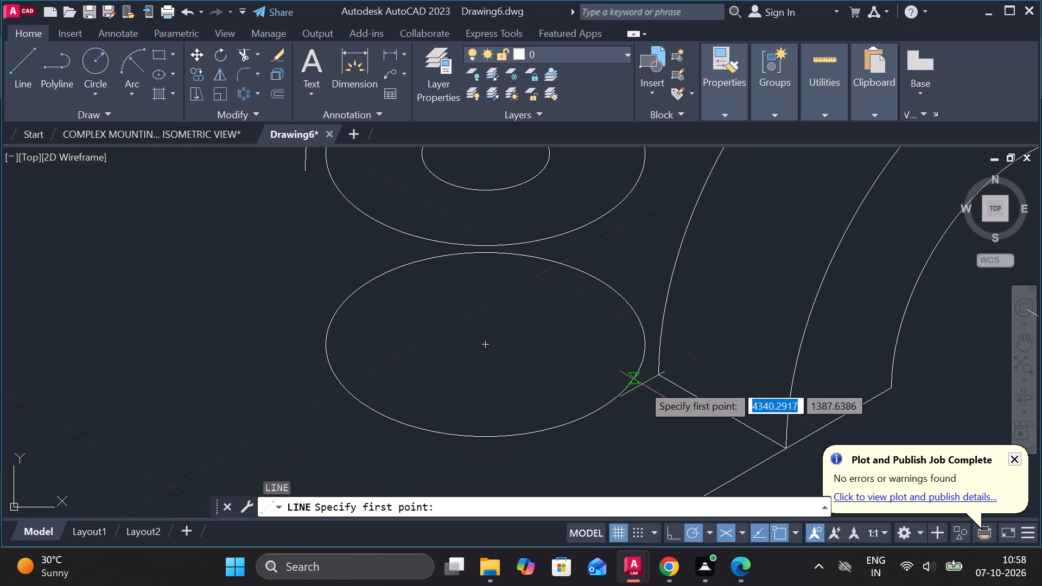
{"action": "left_click", "coordinate": [659, 375]}
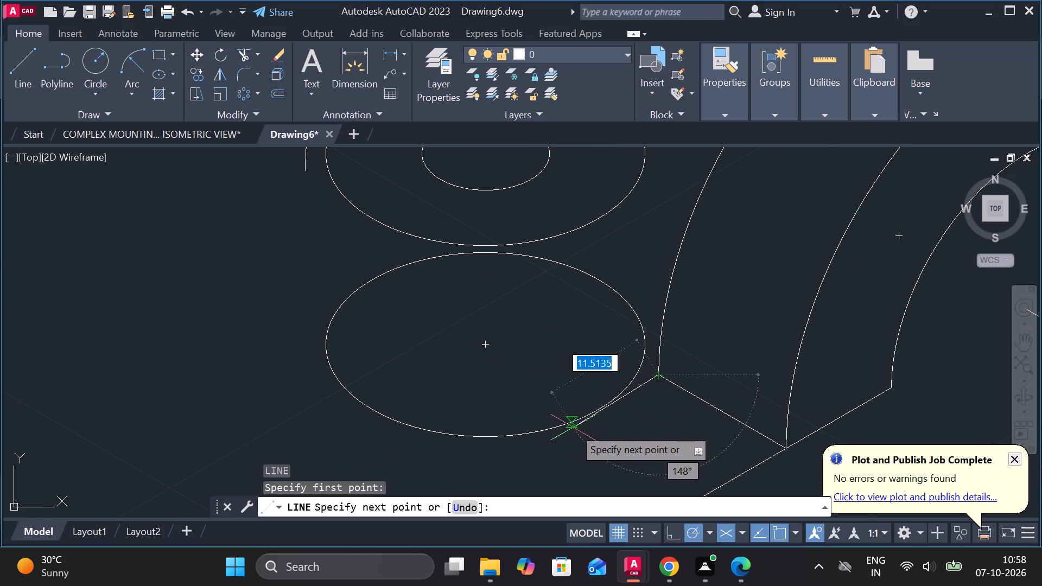
{"action": "left_click", "coordinate": [492, 460]}
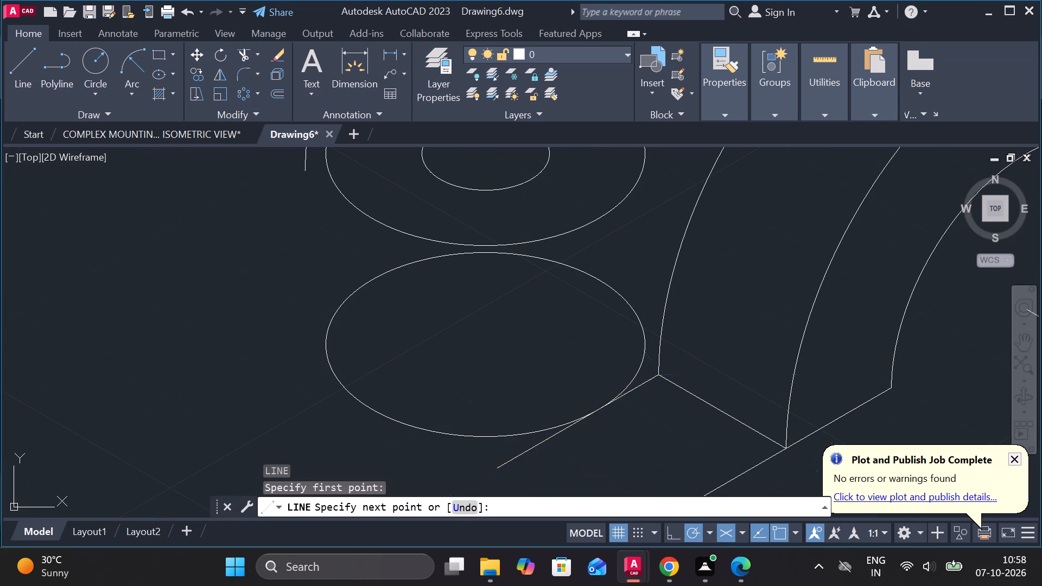
{"action": "scroll", "coordinate": [542, 442], "scroll_direction": "up", "scroll_amount": 2}
{"action": "key", "text": "Escape"}
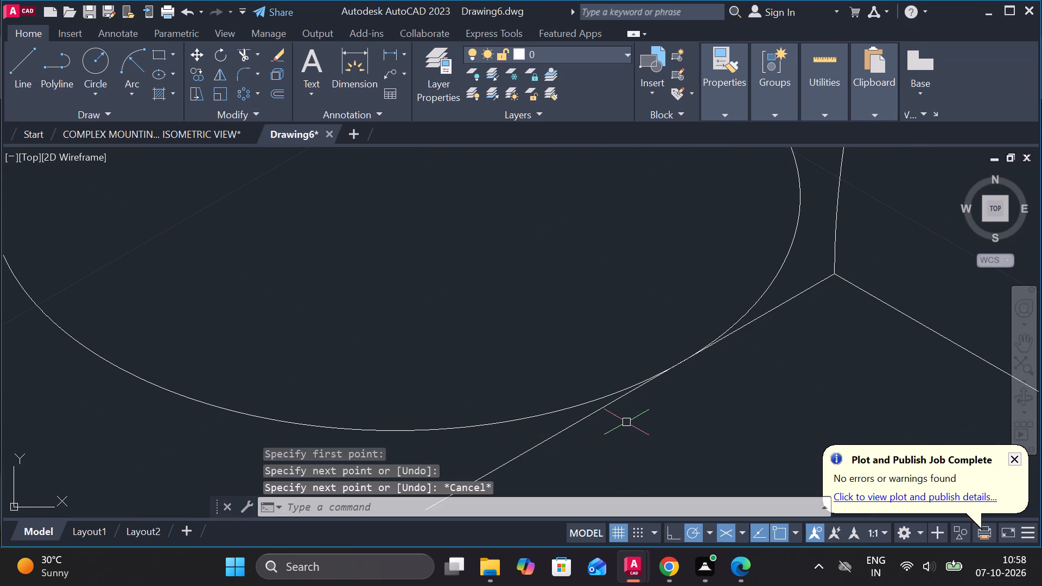
Trim the part of the new sloping line that extends beyond the lower boss isocircle.
{"action": "type", "text": "tr"}
{"action": "key", "text": "Return"}
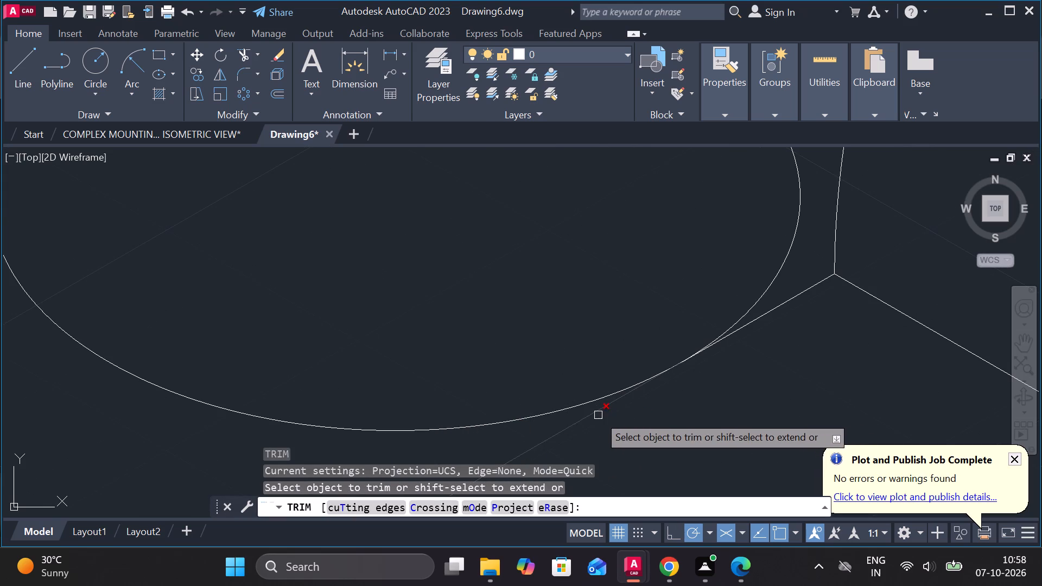
{"action": "left_click", "coordinate": [598, 415]}
{"action": "scroll", "coordinate": [620, 403], "scroll_direction": "down", "scroll_amount": 3}
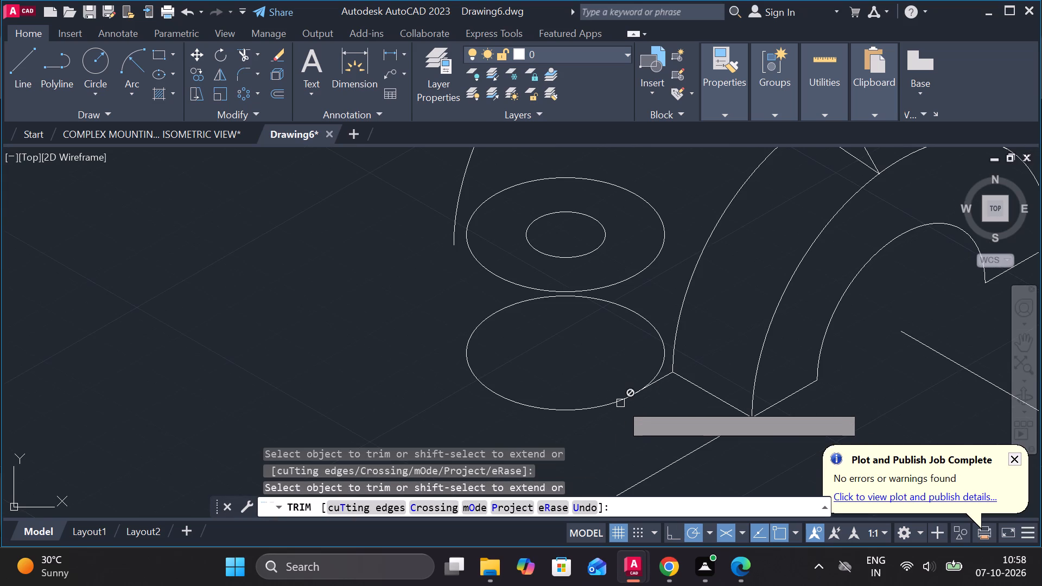
{"action": "scroll", "coordinate": [672, 393], "scroll_direction": "down", "scroll_amount": 1}
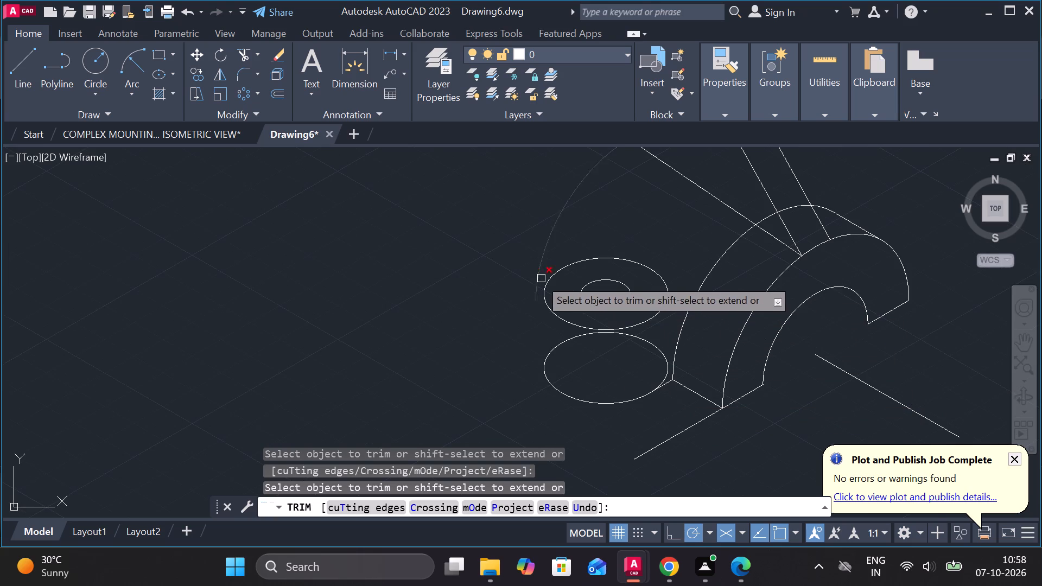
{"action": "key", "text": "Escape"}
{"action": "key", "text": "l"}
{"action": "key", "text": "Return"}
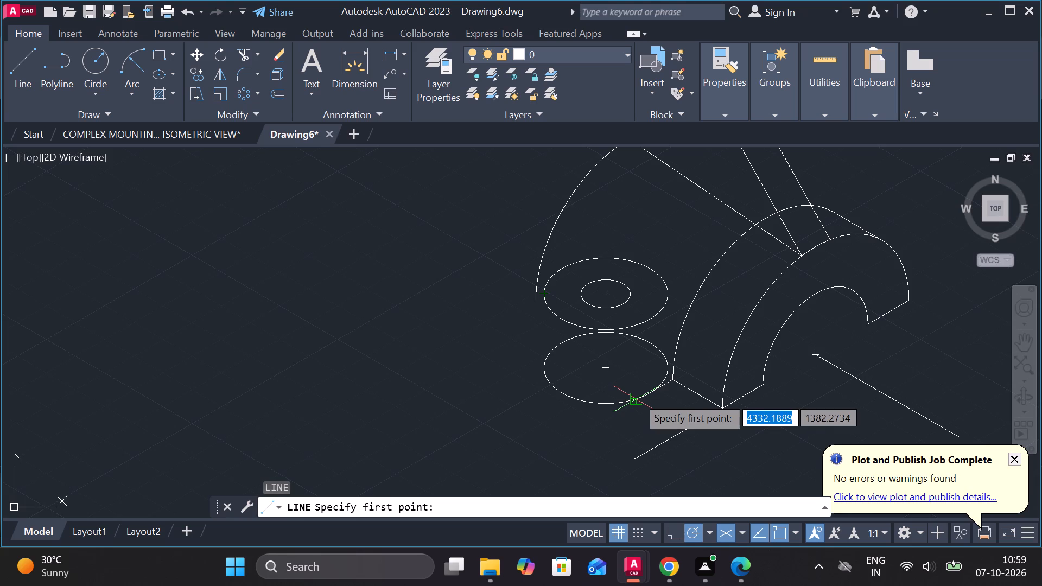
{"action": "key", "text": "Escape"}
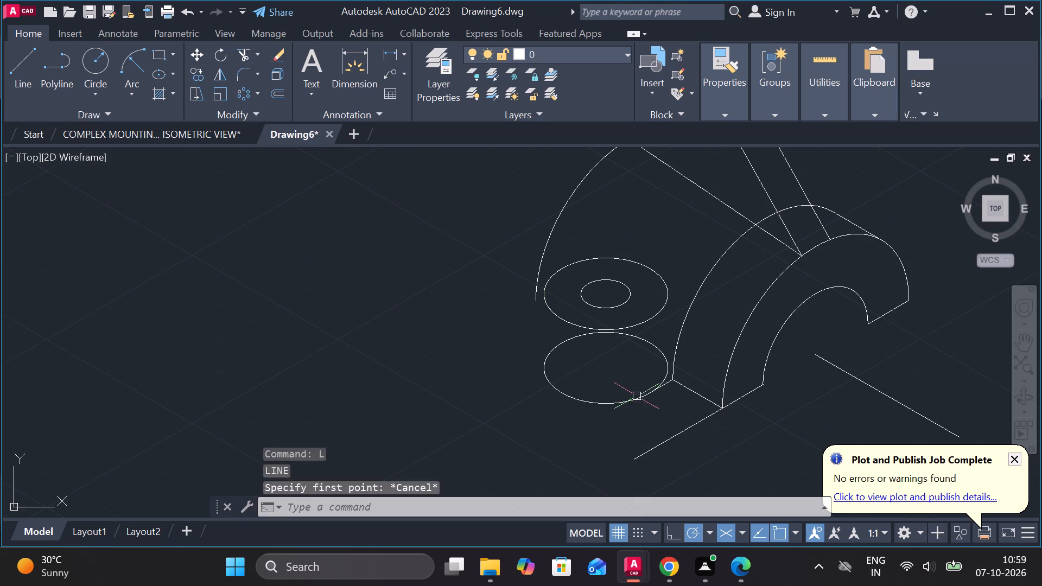
Erase the half-ring's rear outer arc, the short edge at its lower end, and the short sloping line to the lower boss isocircle.
{"action": "left_click", "coordinate": [689, 322]}
{"action": "key", "text": "e"}
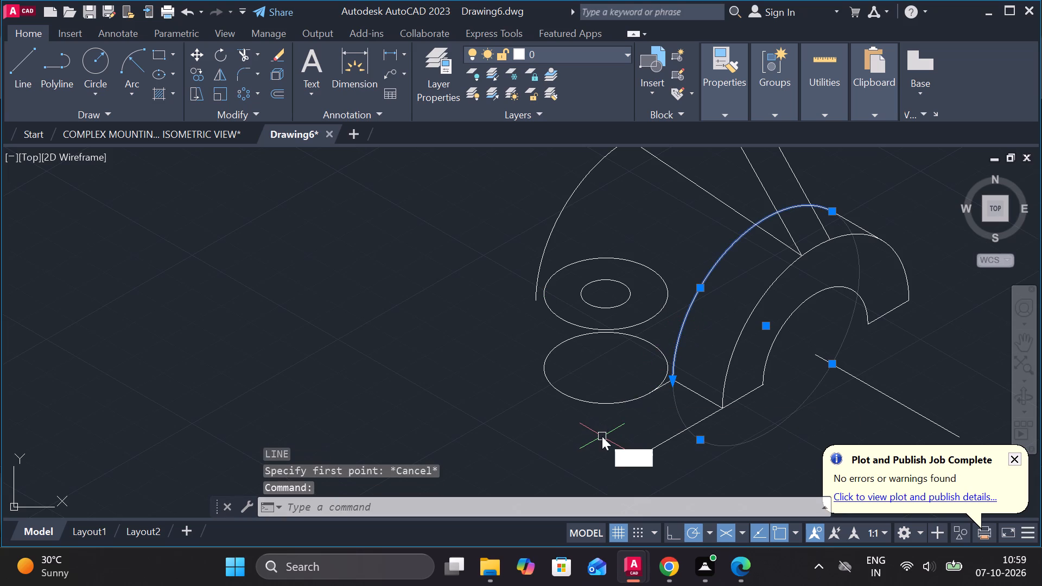
{"action": "key", "text": "Return"}
{"action": "scroll", "coordinate": [644, 397], "scroll_direction": "up", "scroll_amount": 1}
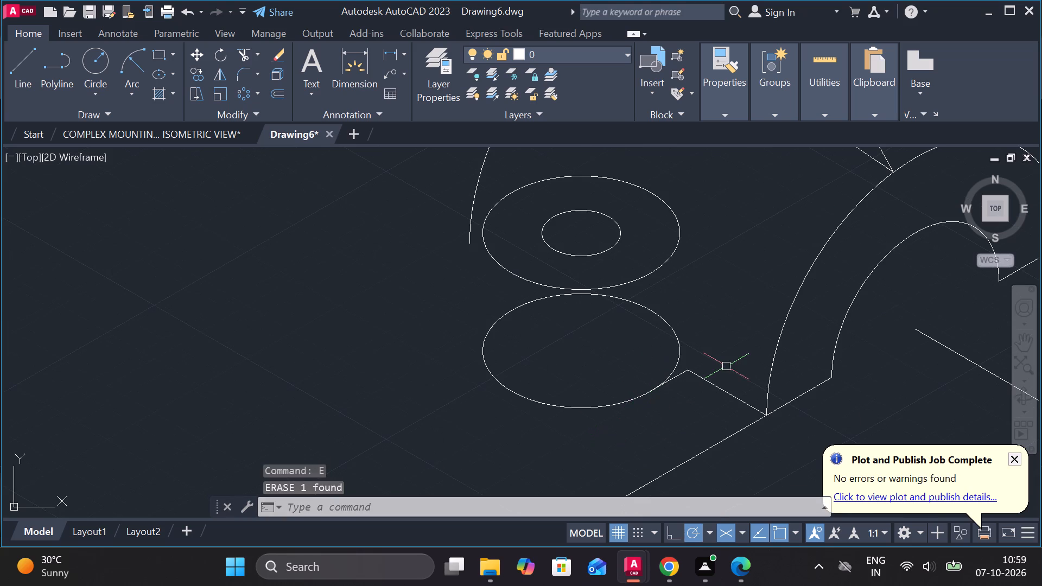
{"action": "left_click", "coordinate": [708, 381]}
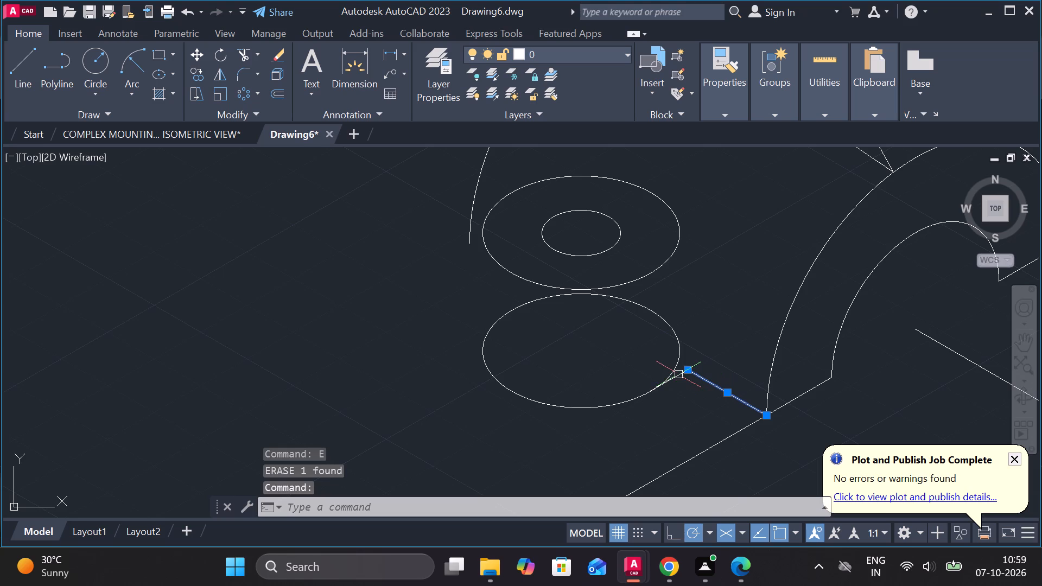
{"action": "left_click", "coordinate": [678, 374]}
{"action": "key", "text": "e"}
{"action": "key", "text": "Return"}
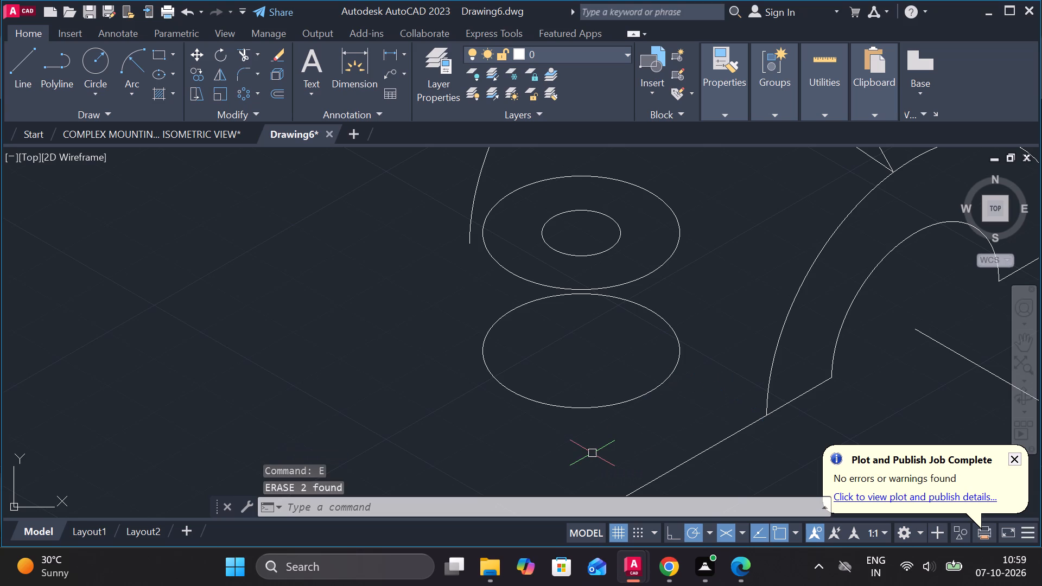
Draw a vertical line from the lower boss isocircle's left quadrant up past the upper isocircle and the large curved arc.
{"action": "scroll", "coordinate": [613, 426], "scroll_direction": "down", "scroll_amount": 2}
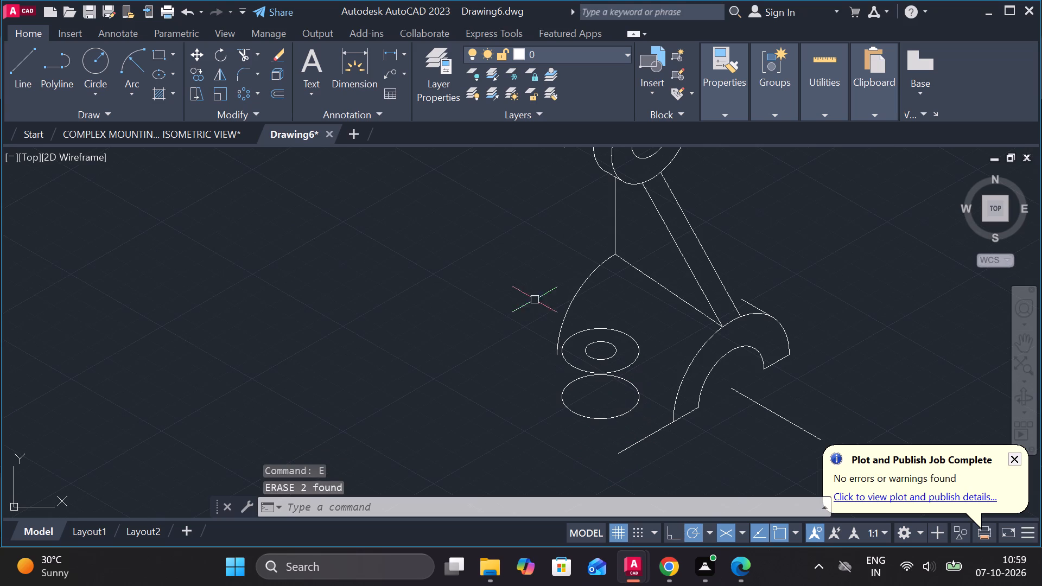
{"action": "key", "text": "l"}
{"action": "key", "text": "Return"}
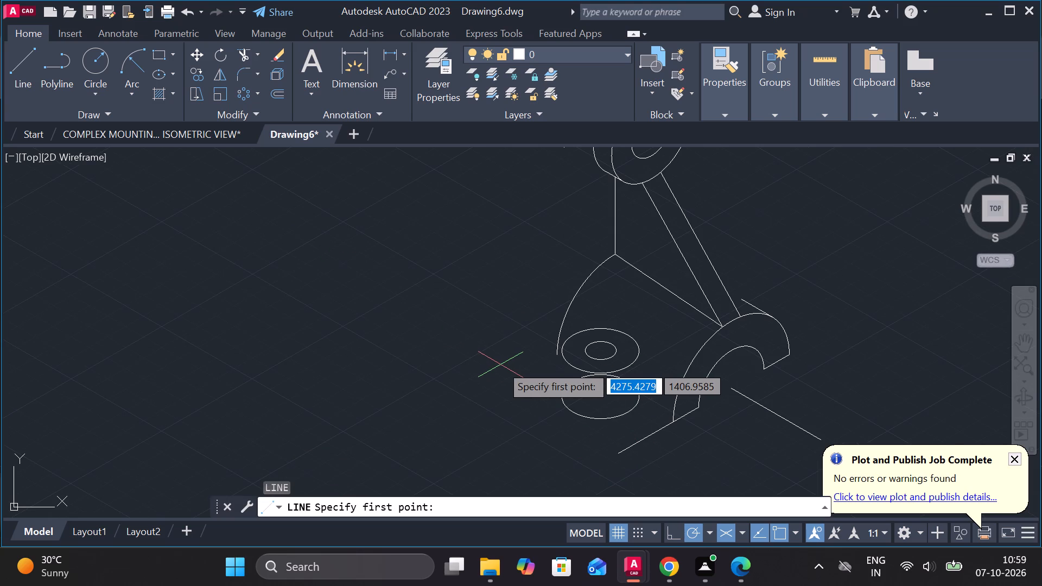
{"action": "scroll", "coordinate": [500, 365], "scroll_direction": "up", "scroll_amount": 1}
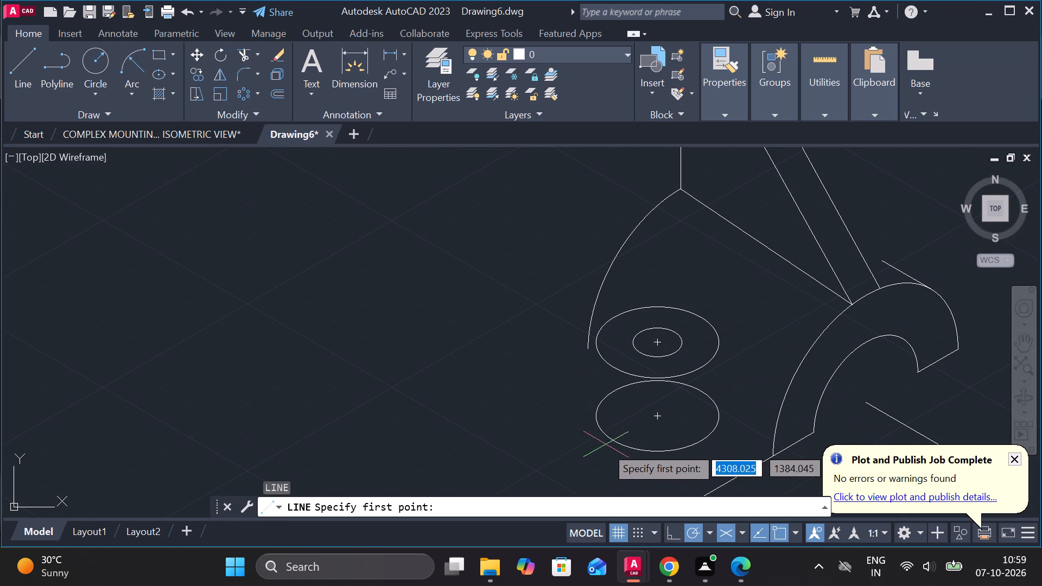
{"action": "scroll", "coordinate": [598, 345], "scroll_direction": "up", "scroll_amount": 3}
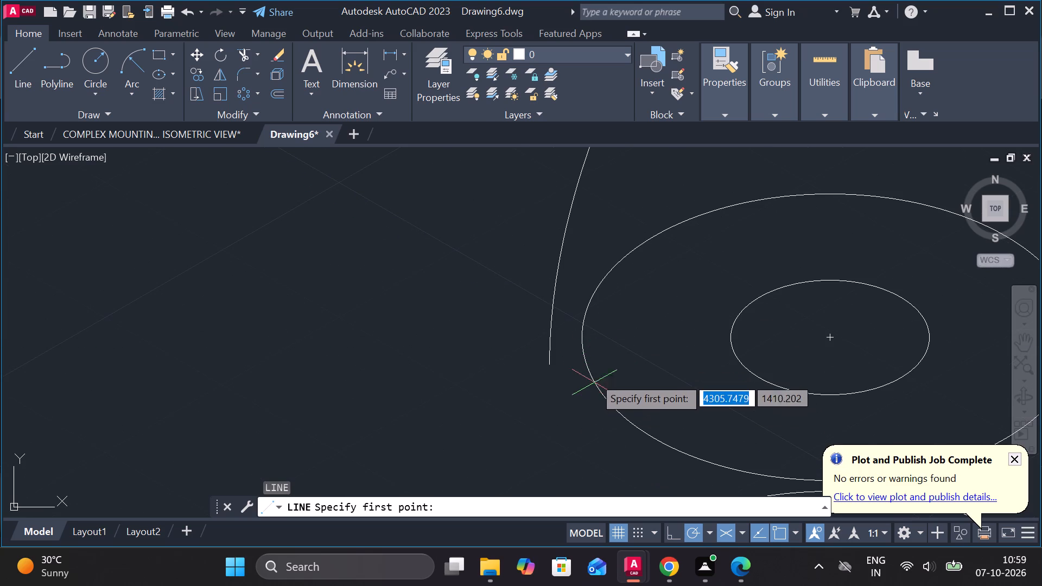
{"action": "scroll", "coordinate": [589, 367], "scroll_direction": "down", "scroll_amount": 3}
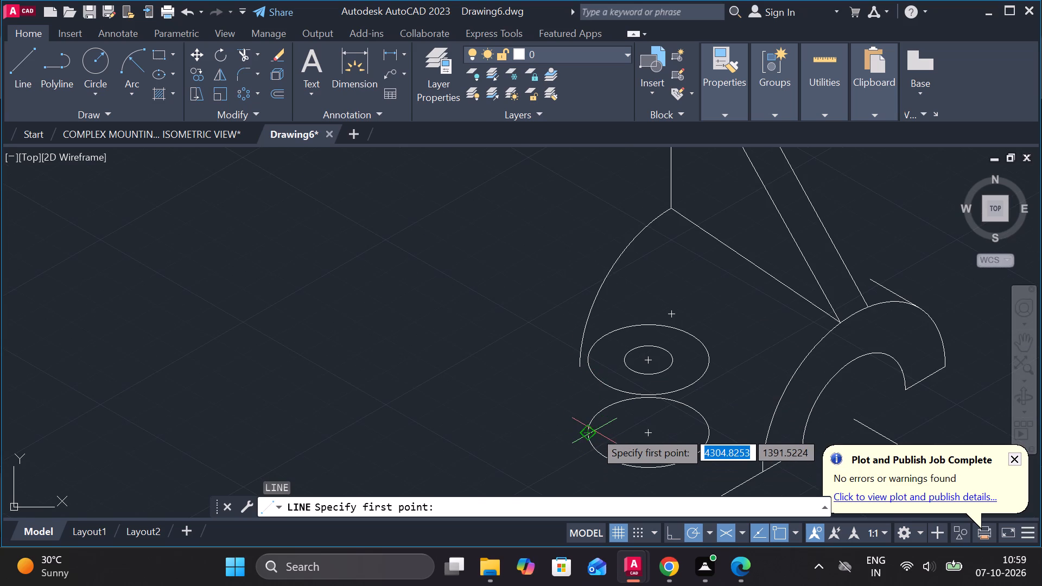
{"action": "left_click", "coordinate": [594, 431]}
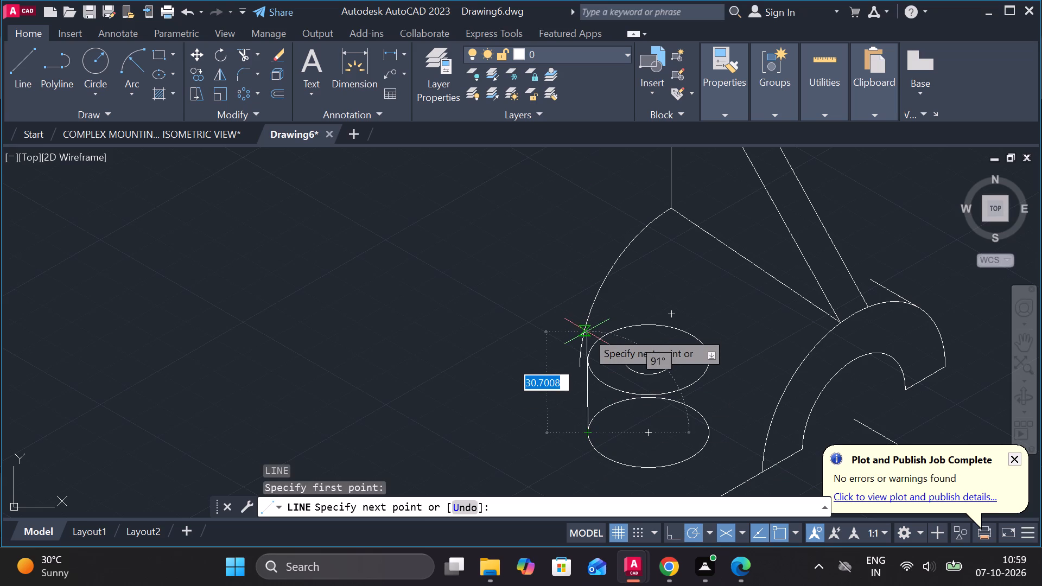
{"action": "scroll", "coordinate": [588, 335], "scroll_direction": "up", "scroll_amount": 2}
{"action": "scroll", "coordinate": [595, 341], "scroll_direction": "down", "scroll_amount": 2}
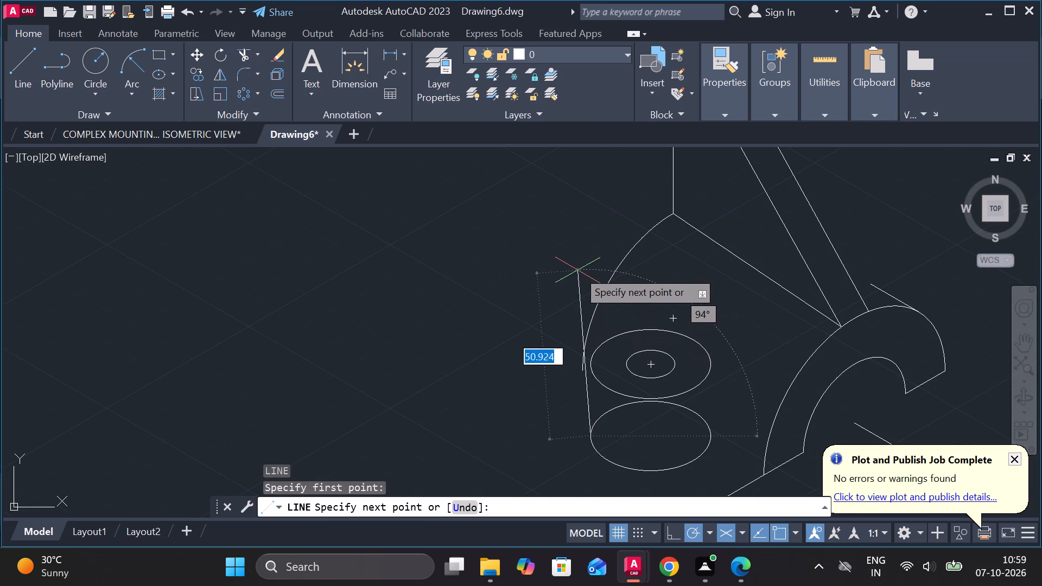
{"action": "left_click", "coordinate": [583, 244]}
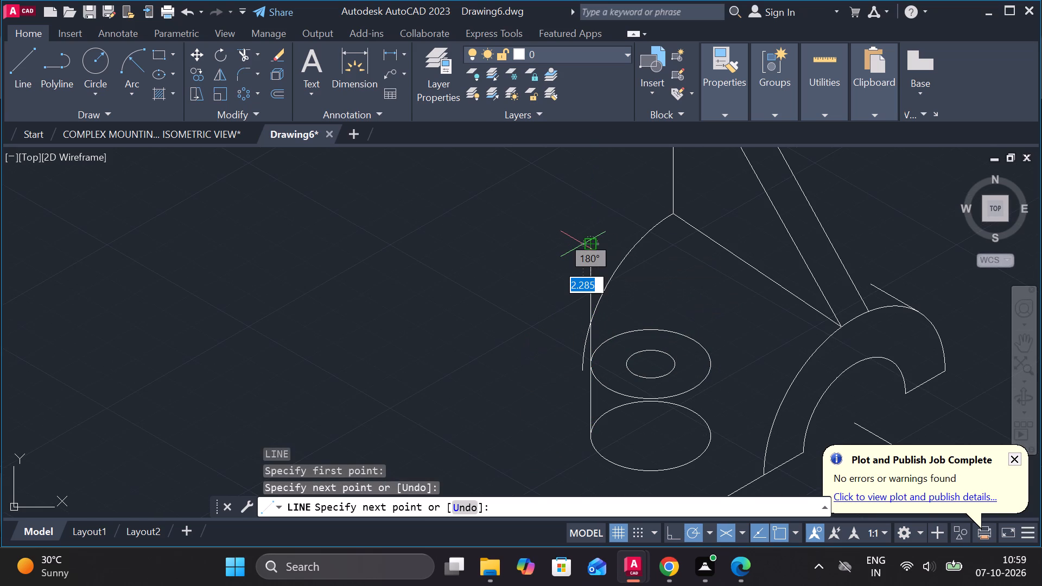
{"action": "type", "text": "`tr"}
{"action": "key", "text": "Escape"}
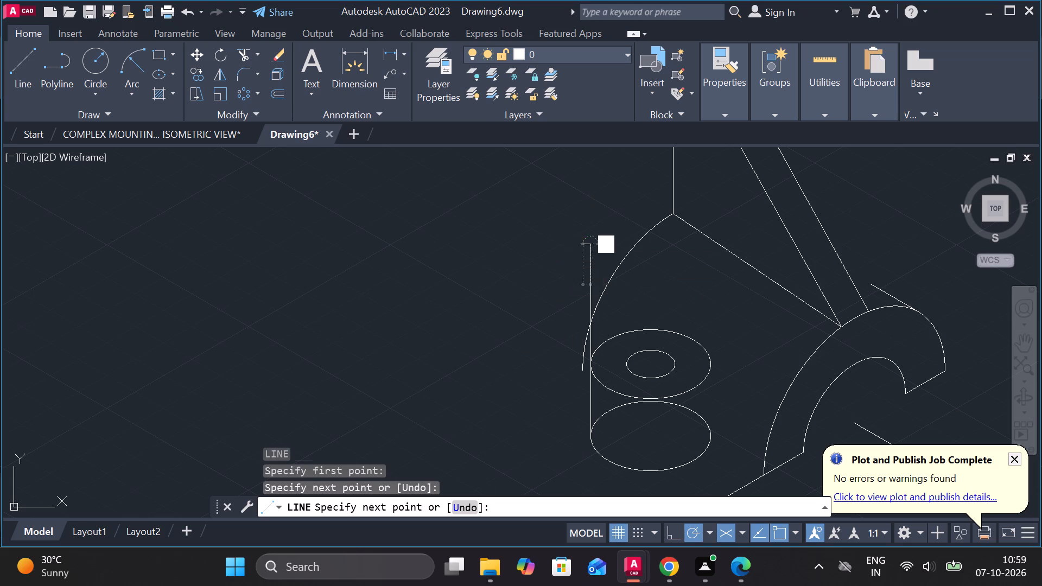
{"action": "key", "text": "Escape"}
Trim the parts of the new vertical line that extend above the upper boss isocircle's left quadrant.
{"action": "type", "text": "tr"}
{"action": "key", "text": "space"}
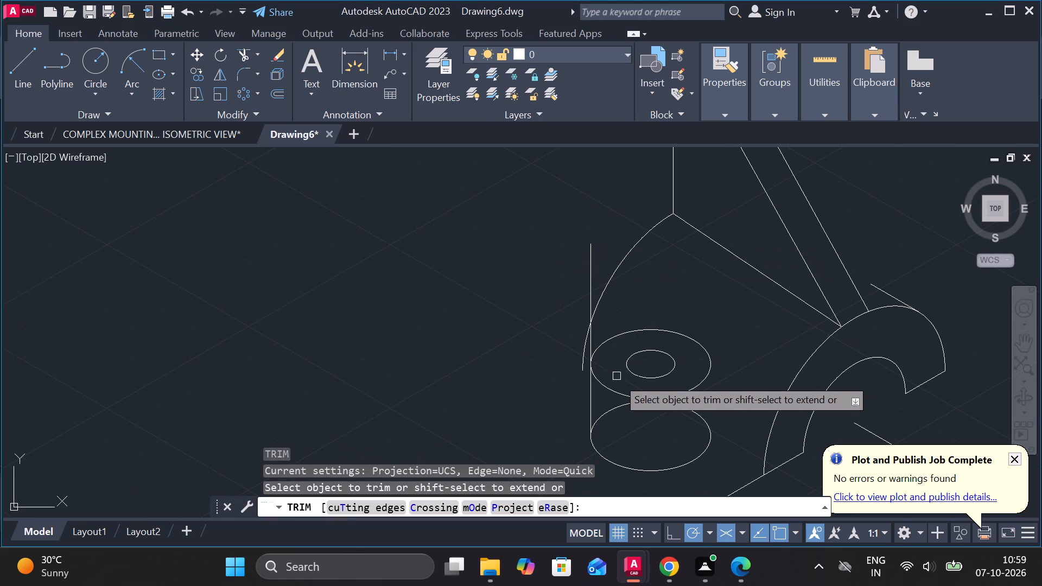
{"action": "scroll", "coordinate": [600, 371], "scroll_direction": "up", "scroll_amount": 2}
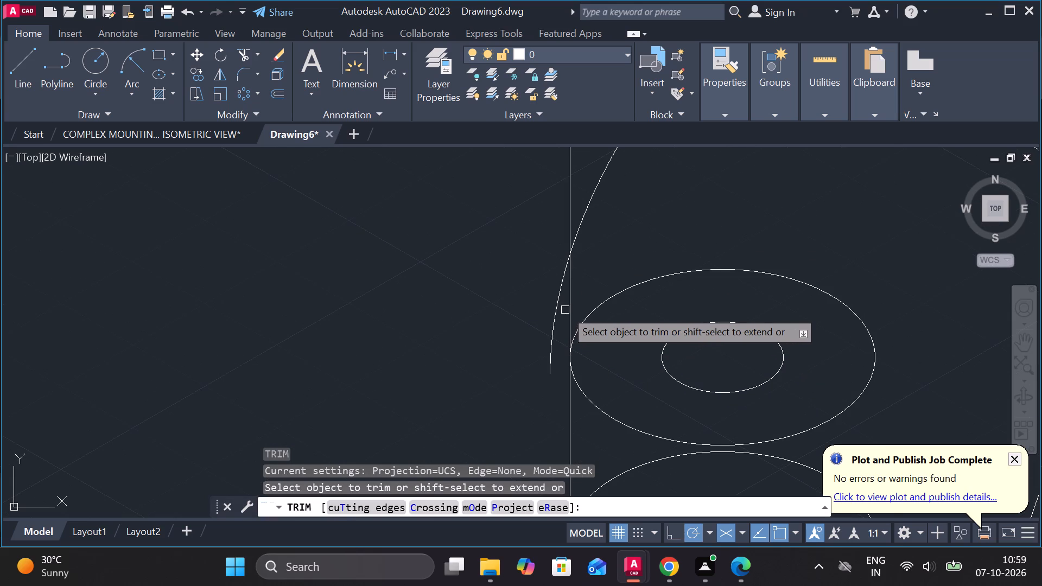
{"action": "left_click", "coordinate": [569, 302]}
{"action": "left_click", "coordinate": [572, 221]}
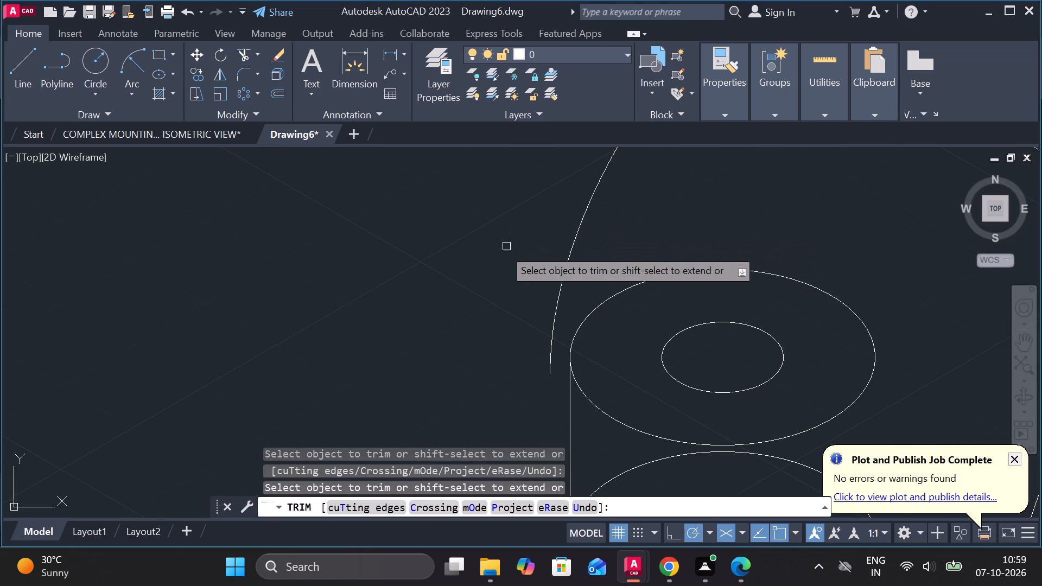
{"action": "scroll", "coordinate": [478, 276], "scroll_direction": "down", "scroll_amount": 2}
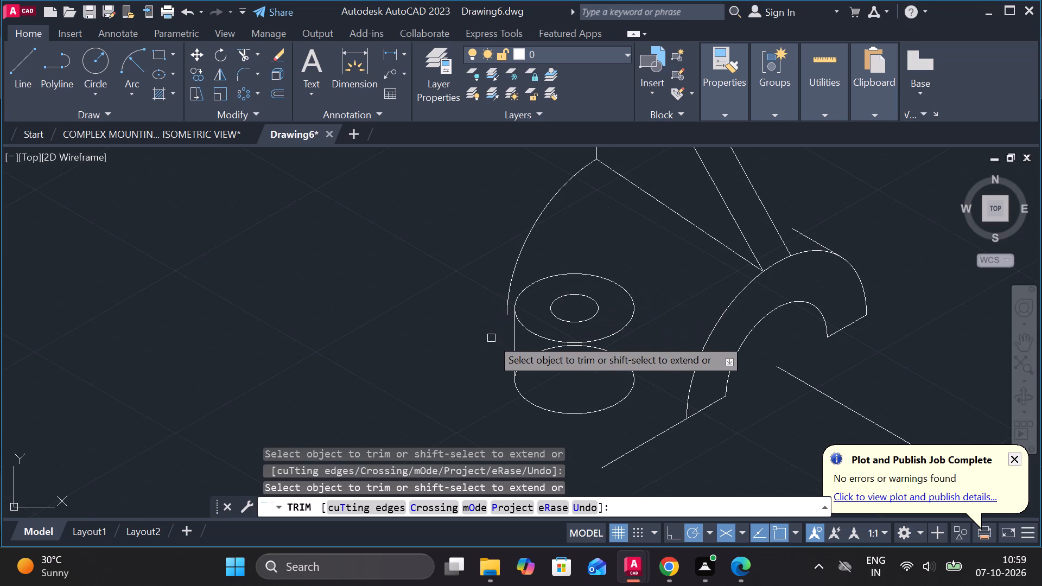
{"action": "scroll", "coordinate": [491, 338], "scroll_direction": "up", "scroll_amount": 1}
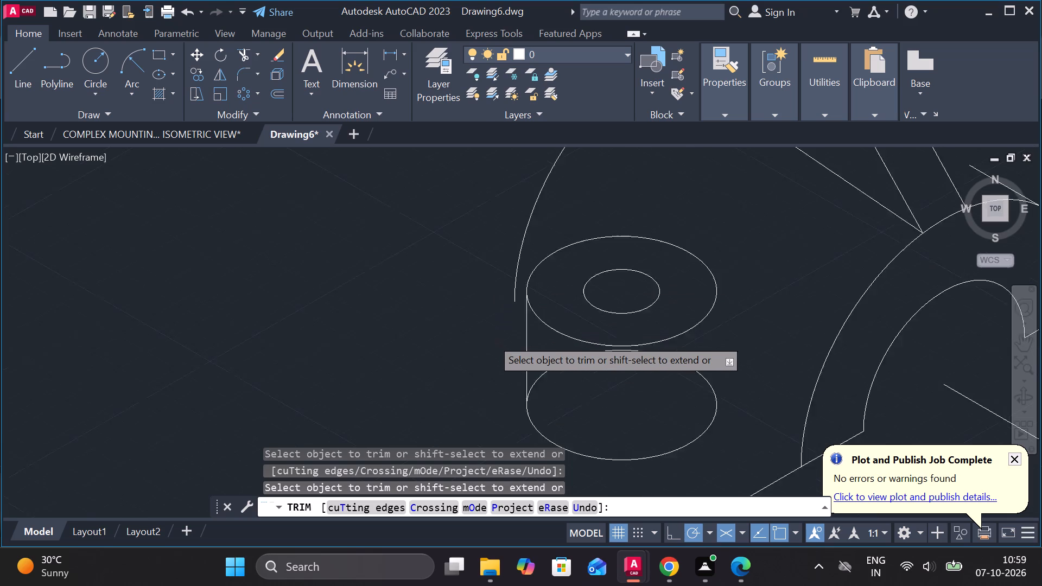
{"action": "scroll", "coordinate": [491, 338], "scroll_direction": "up", "scroll_amount": 1}
{"action": "key", "text": "Escape"}
Draw a line from the large curved arc's lower end, sloping down to the right at 30° across the boss.
{"action": "key", "text": "l"}
{"action": "key", "text": "Return"}
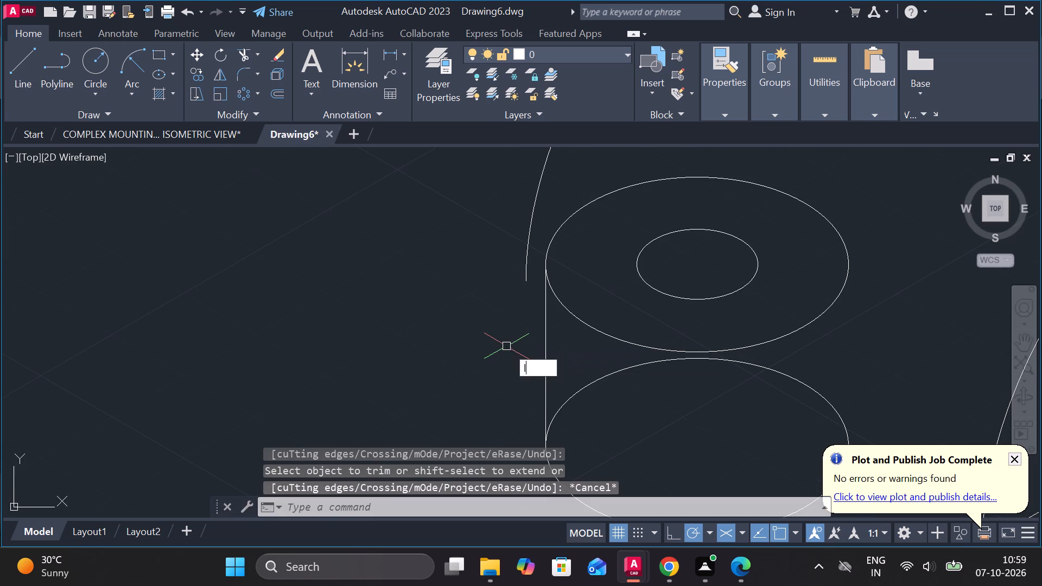
{"action": "left_click", "coordinate": [529, 282]}
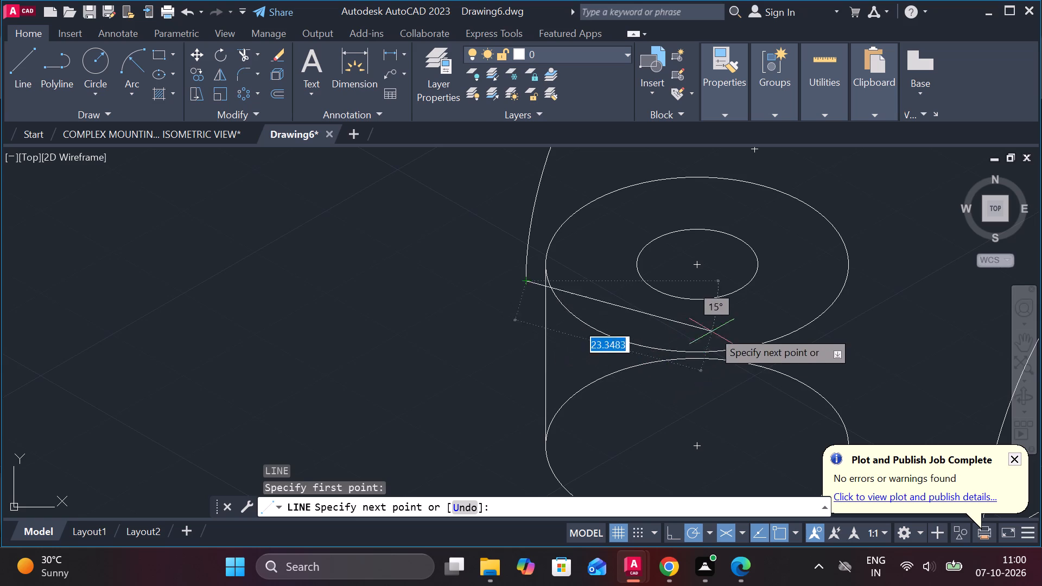
{"action": "left_click", "coordinate": [703, 384]}
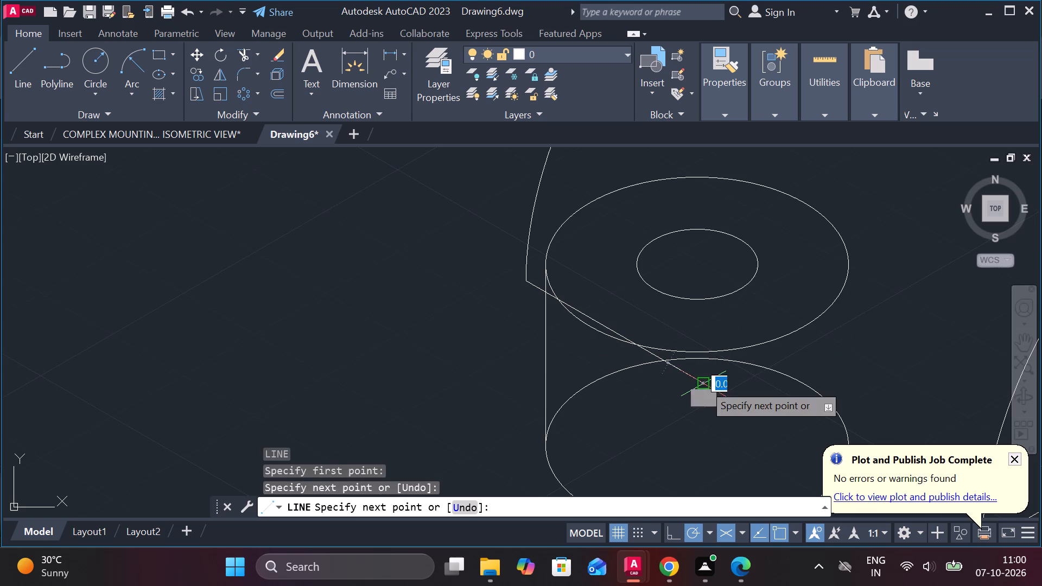
{"action": "key", "text": "Escape"}
Trim the sloping line back to the boss's left vertical edge and erase the leftover piece crossing the boss.
{"action": "type", "text": "tr"}
{"action": "key", "text": "space"}
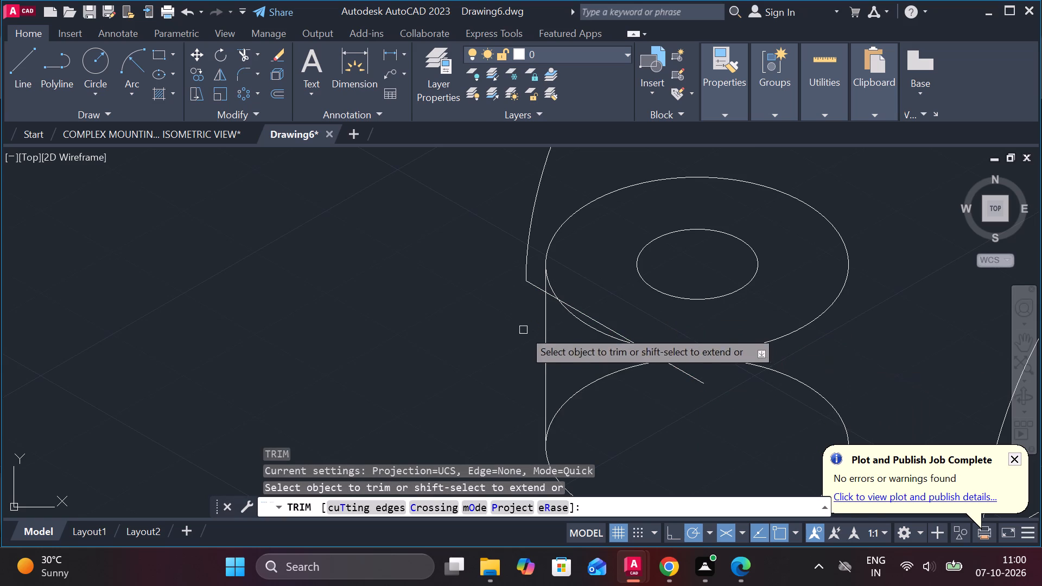
{"action": "scroll", "coordinate": [544, 303], "scroll_direction": "up", "scroll_amount": 2}
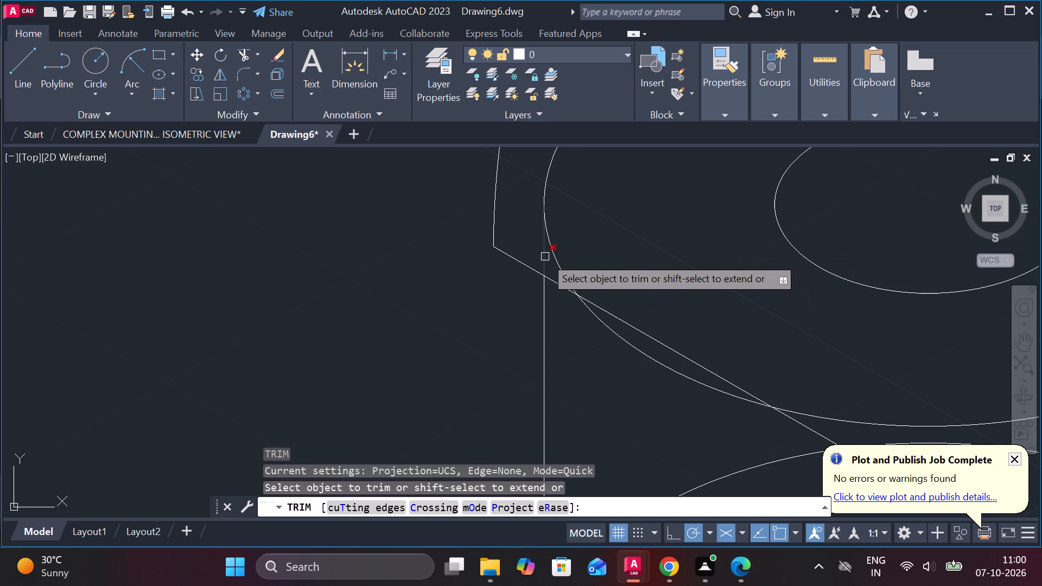
{"action": "left_click", "coordinate": [555, 287]}
{"action": "left_click", "coordinate": [635, 321]}
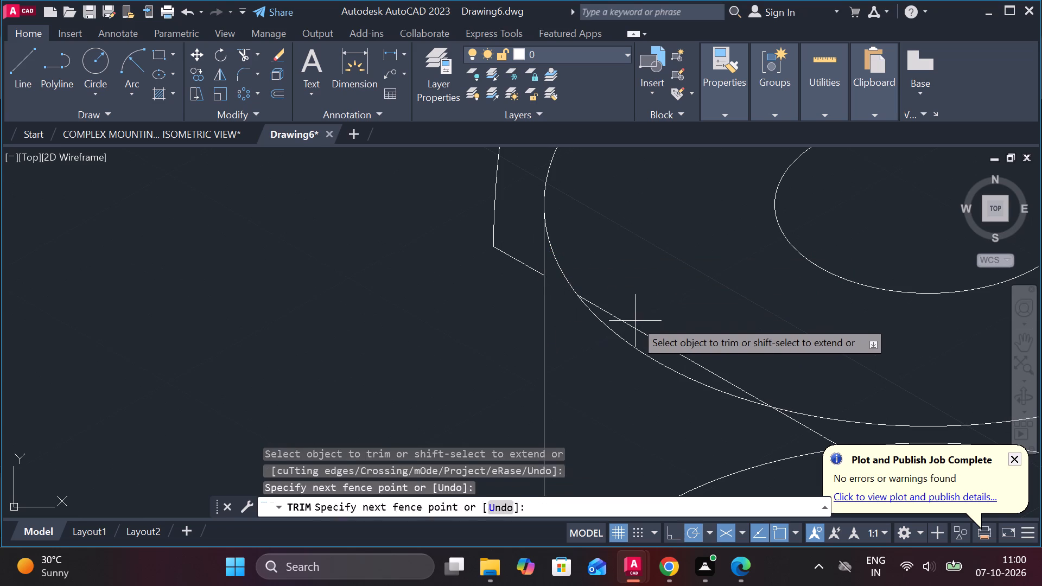
{"action": "key", "text": "Escape"}
{"action": "left_click", "coordinate": [650, 331]}
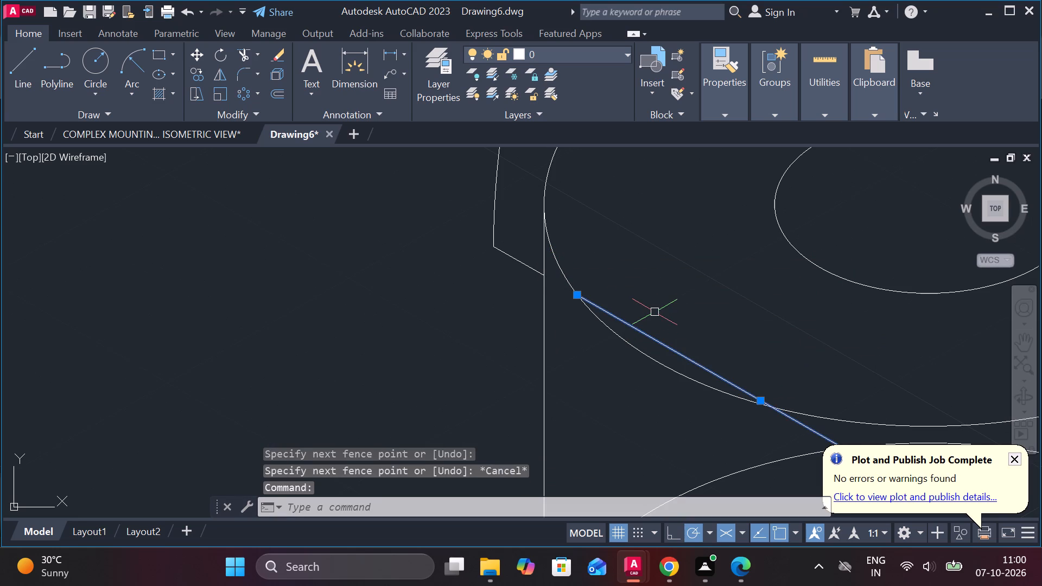
{"action": "key", "text": "e"}
{"action": "key", "text": "Return"}
Copy the half-ring's front outer arc from its lower end back to the lower boss isocircle's right side, about 19 units away.
{"action": "scroll", "coordinate": [655, 312], "scroll_direction": "down", "scroll_amount": 3}
{"action": "scroll", "coordinate": [643, 356], "scroll_direction": "down", "scroll_amount": 1}
{"action": "middle_click_drag", "start_coordinate": [594, 372], "coordinate": [570, 365]}
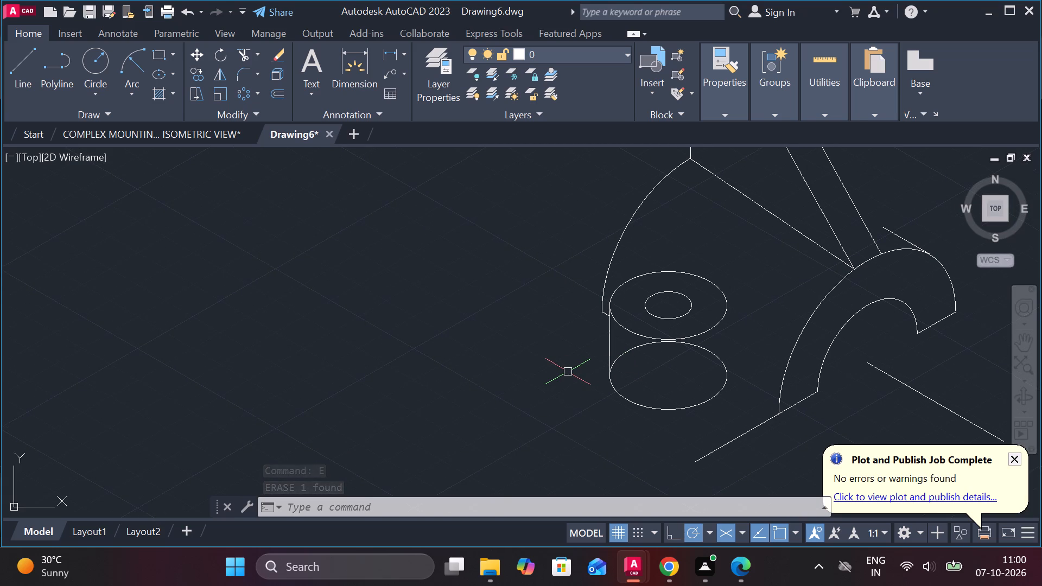
{"action": "left_click", "coordinate": [786, 378]}
{"action": "type", "text": "co"}
{"action": "key", "text": "Return"}
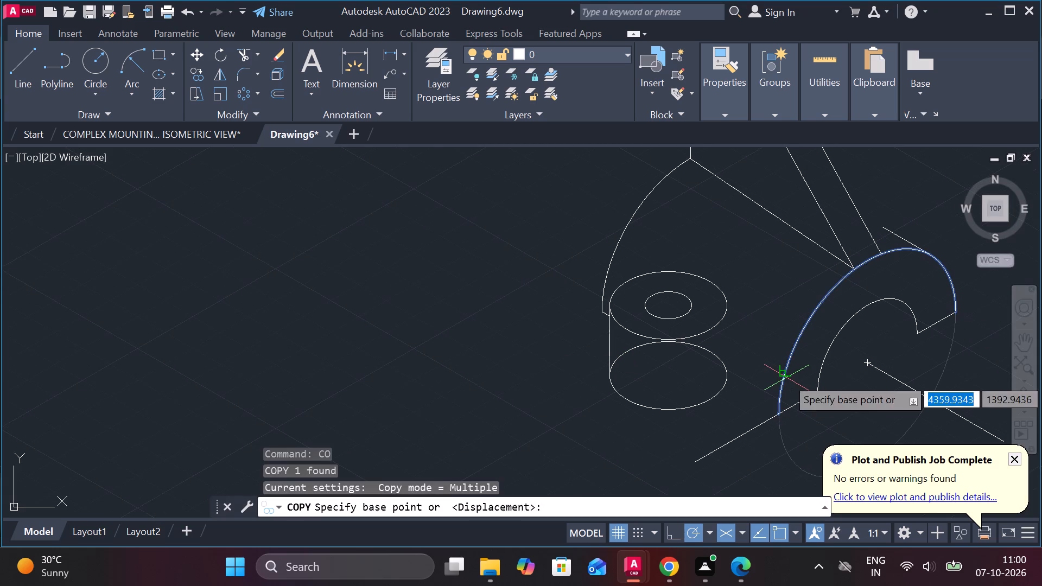
{"action": "left_click", "coordinate": [782, 413]}
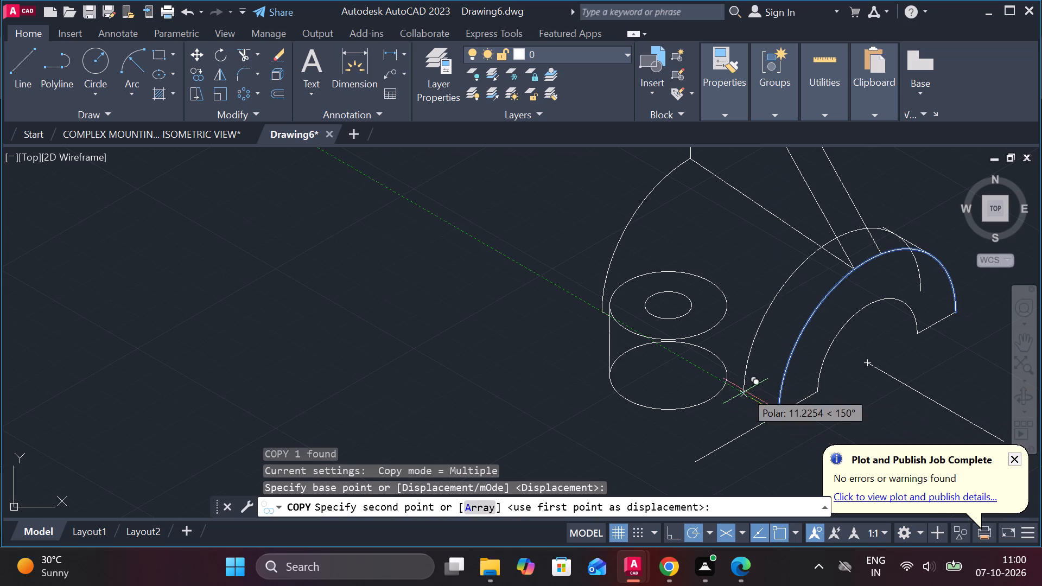
{"action": "scroll", "coordinate": [705, 373], "scroll_direction": "up", "scroll_amount": 2}
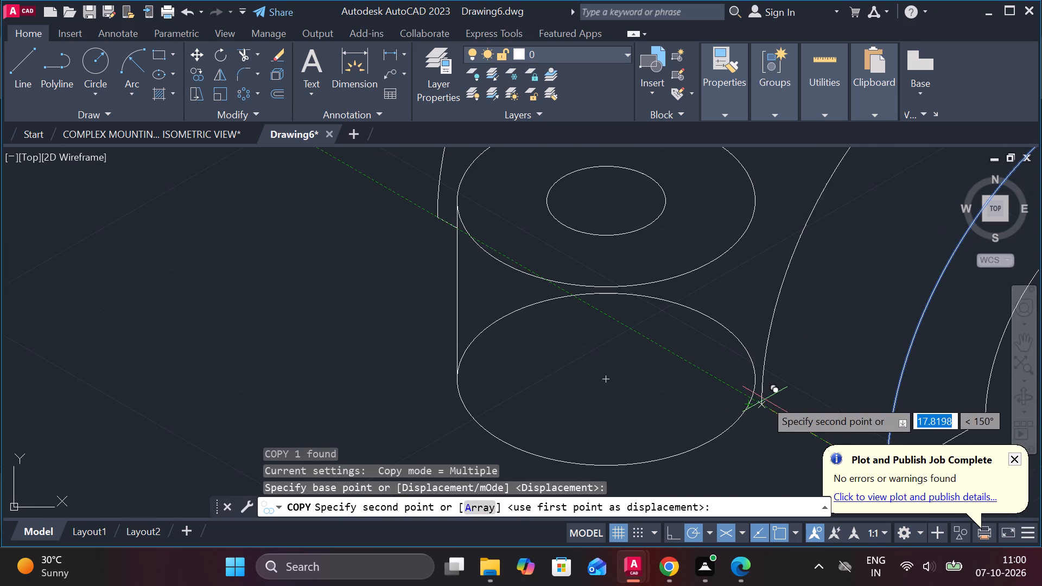
{"action": "scroll", "coordinate": [748, 409], "scroll_direction": "up", "scroll_amount": 2}
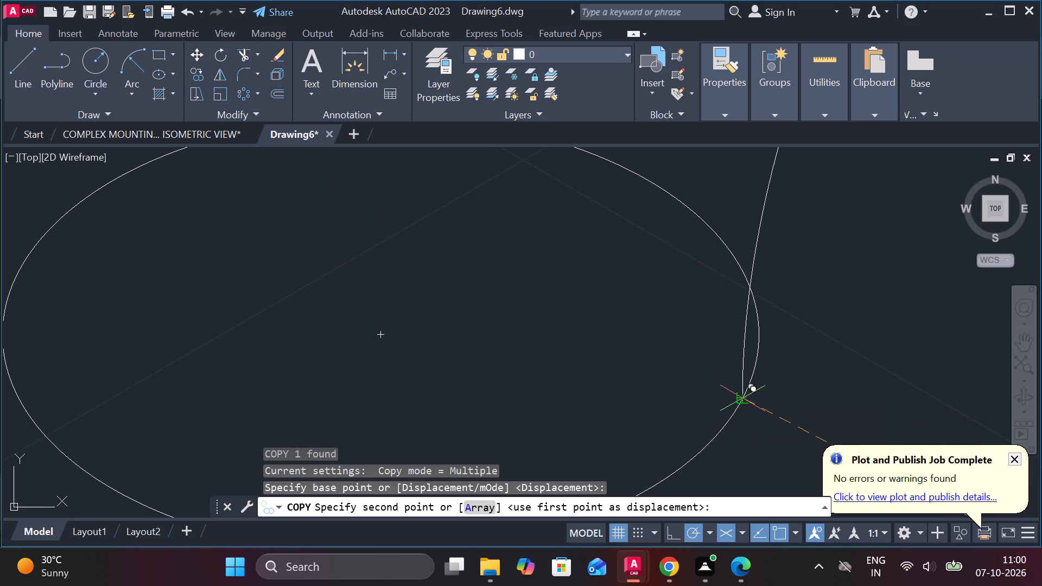
{"action": "left_click", "coordinate": [746, 402]}
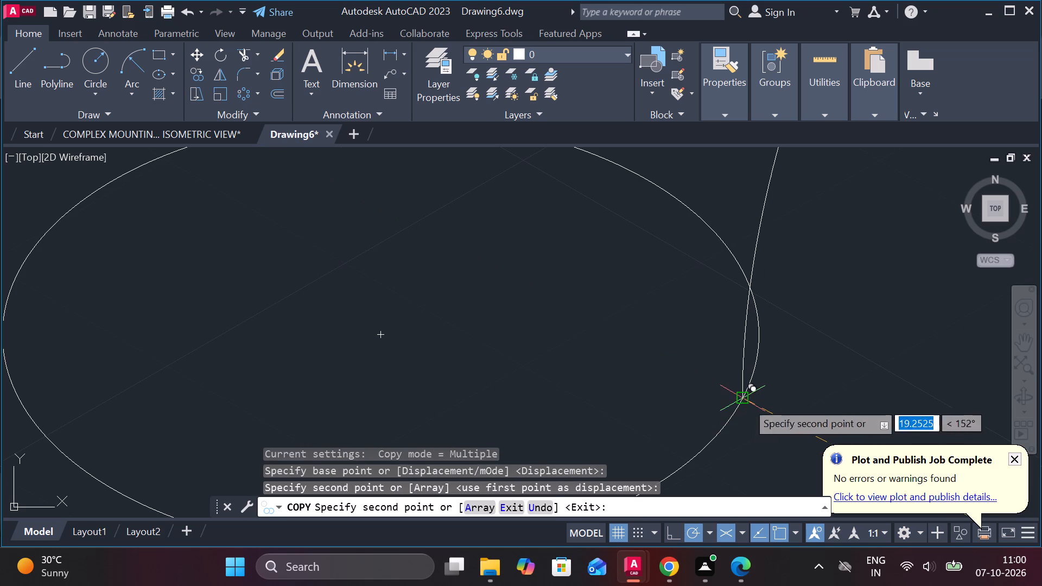
{"action": "scroll", "coordinate": [815, 373], "scroll_direction": "down", "scroll_amount": 2}
{"action": "key", "text": "Escape"}
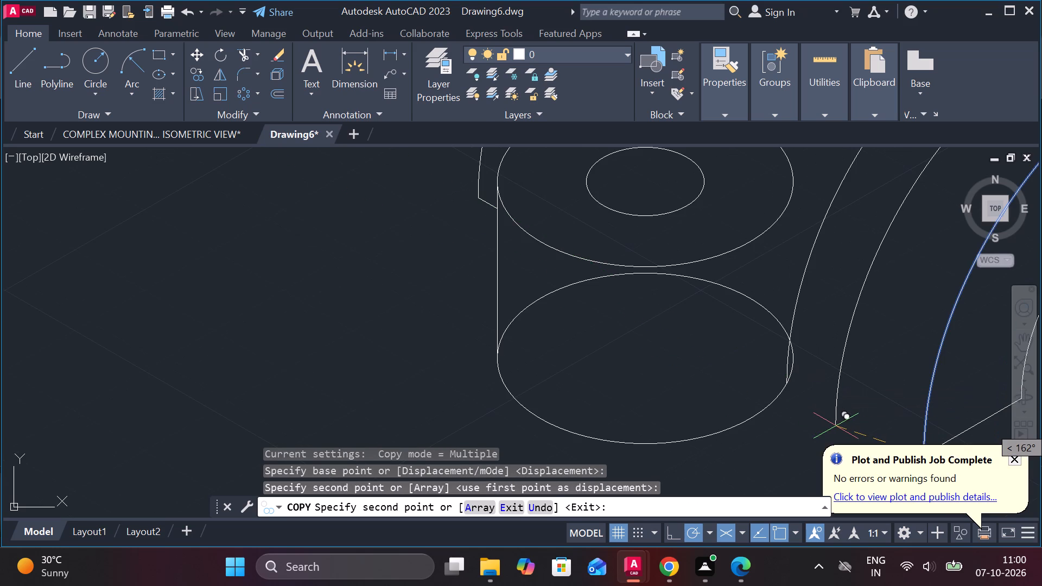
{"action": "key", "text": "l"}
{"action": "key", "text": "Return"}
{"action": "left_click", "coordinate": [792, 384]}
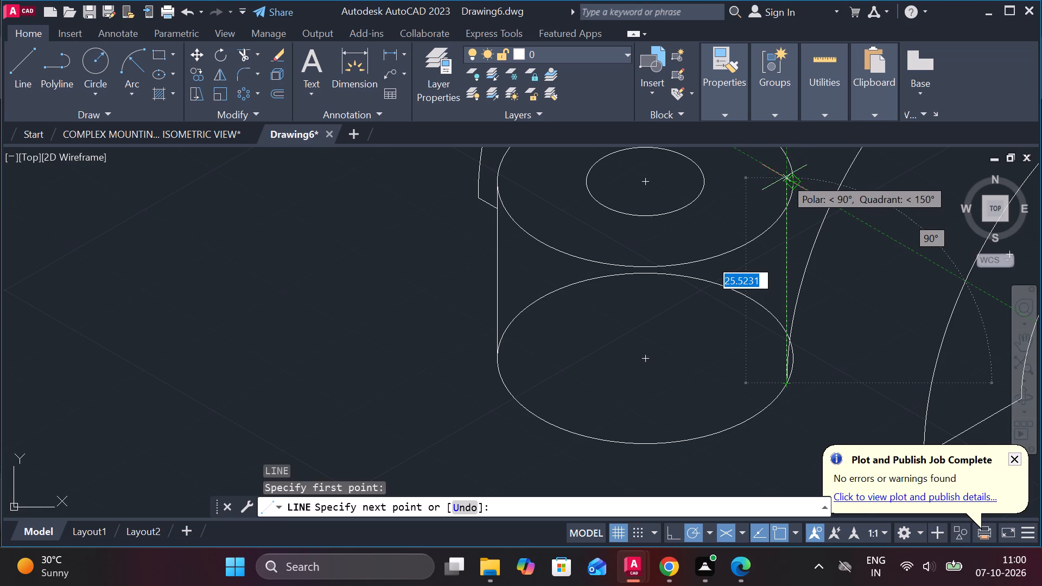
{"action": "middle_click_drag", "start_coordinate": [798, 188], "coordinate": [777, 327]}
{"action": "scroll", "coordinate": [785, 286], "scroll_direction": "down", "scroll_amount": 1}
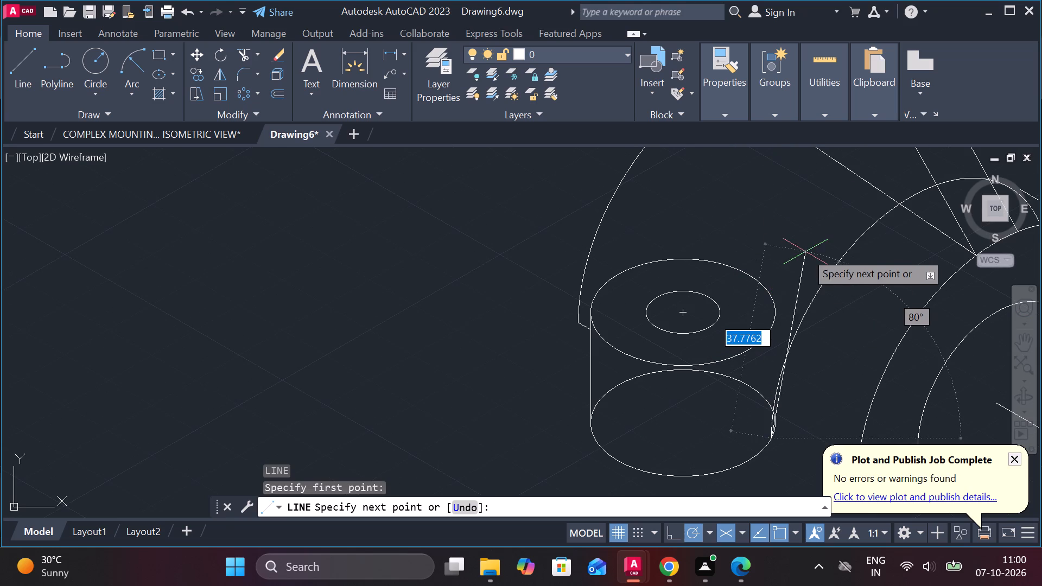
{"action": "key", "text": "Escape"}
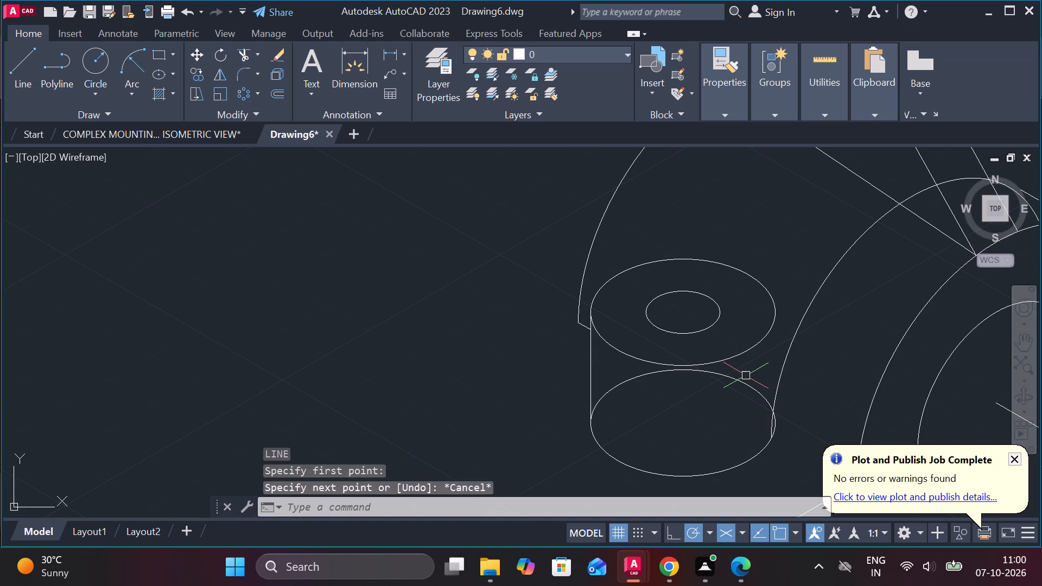
Draw a line from the upper boss isocircle's lower-right edge, rising to the right at 30° across the copied arc.
{"action": "key", "text": "l"}
{"action": "key", "text": "Return"}
{"action": "left_click", "coordinate": [763, 349]}
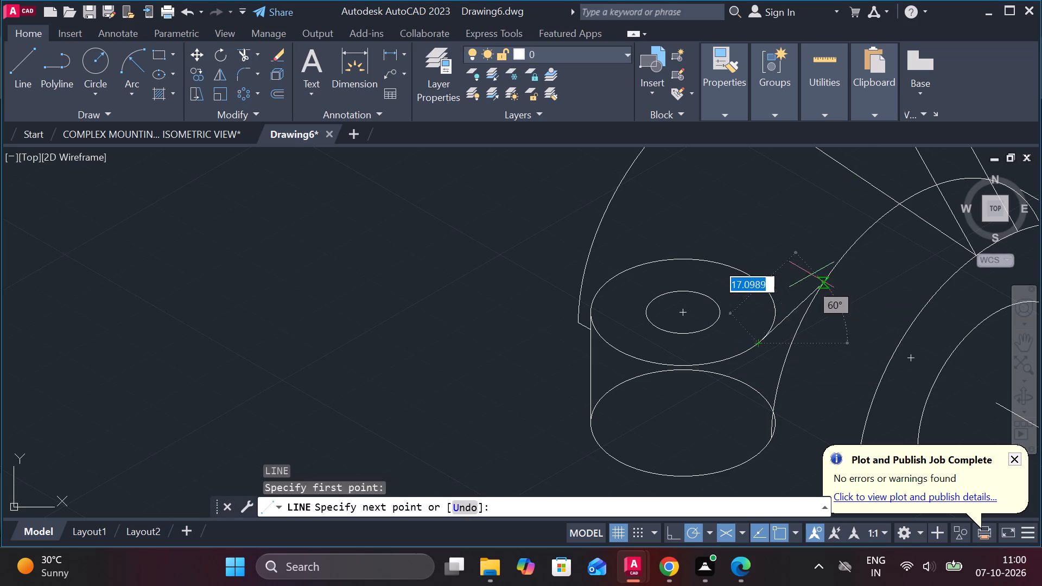
{"action": "left_click", "coordinate": [855, 269]}
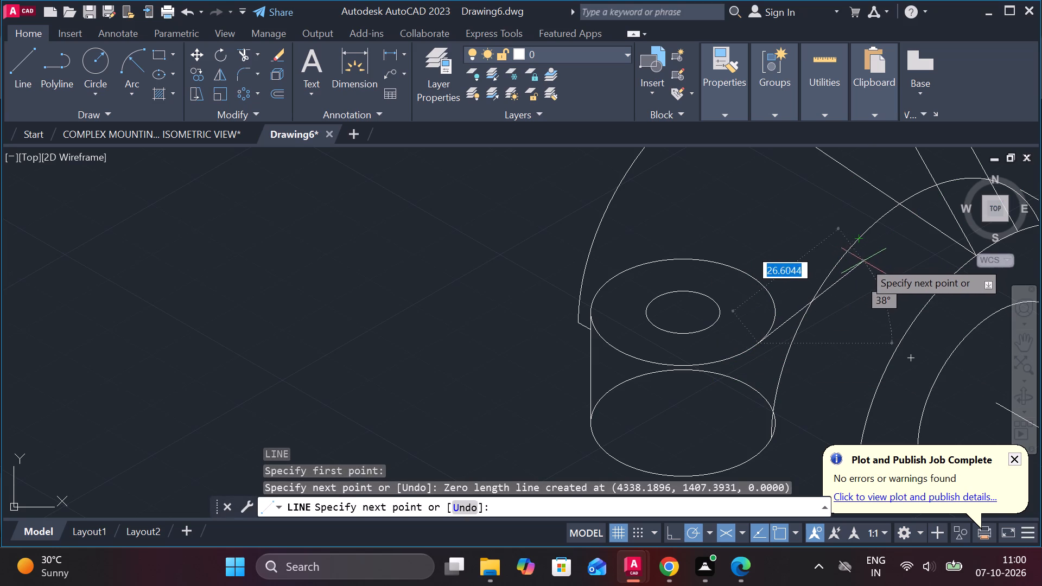
{"action": "left_click", "coordinate": [861, 273]}
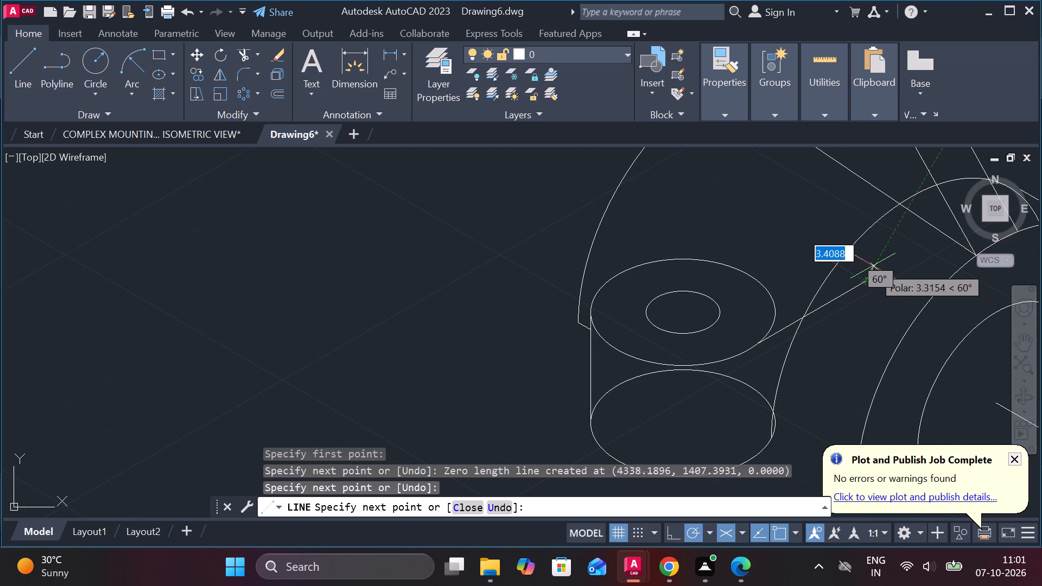
{"action": "key", "text": "Escape"}
Trim the 30° line beyond the copied arc, and trim the arc's lower end inside the lower boss isocircle.
{"action": "type", "text": "tr"}
{"action": "key", "text": "Return"}
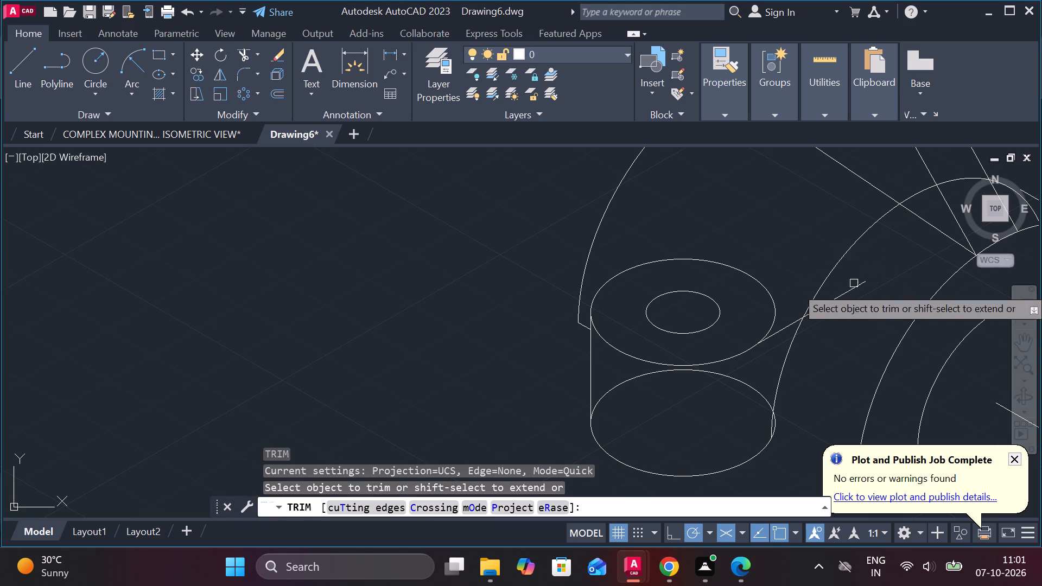
{"action": "left_click", "coordinate": [840, 305]}
{"action": "left_click", "coordinate": [840, 297]}
{"action": "left_click", "coordinate": [838, 290]}
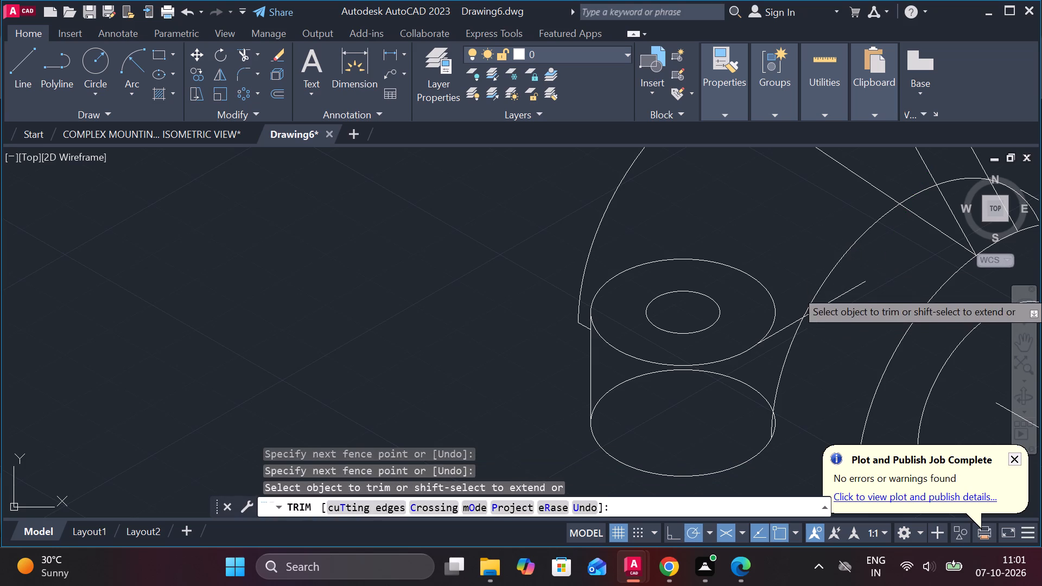
{"action": "left_click", "coordinate": [836, 295]}
{"action": "left_click", "coordinate": [836, 300]}
{"action": "middle_click_drag", "start_coordinate": [835, 361], "coordinate": [803, 317]}
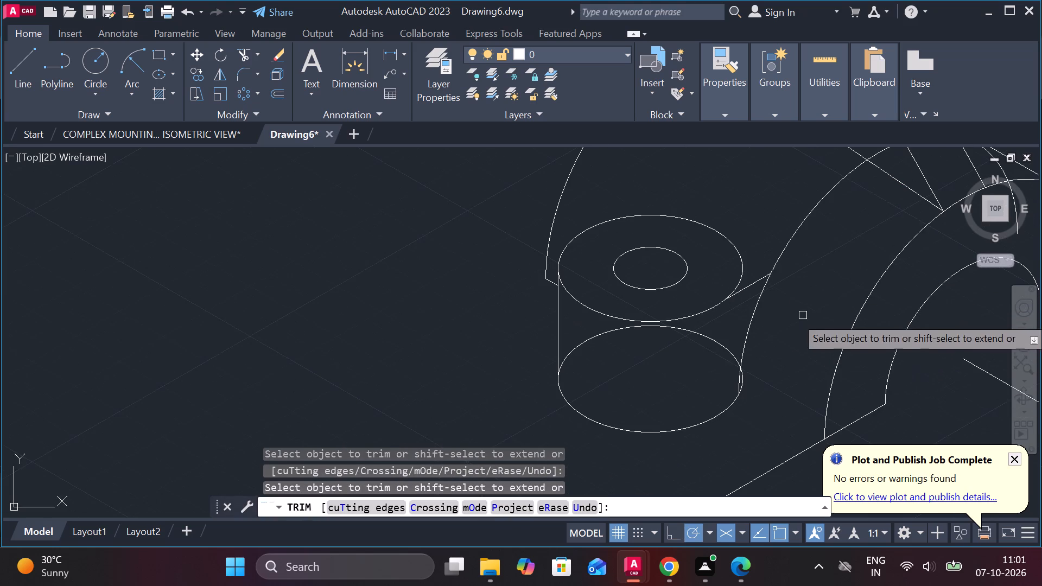
{"action": "left_click", "coordinate": [740, 383]}
{"action": "key", "text": "Escape"}
Draw a line from the lower end of the half-ring's front outer arc at 150° into the lower boss isocircle.
{"action": "key", "text": "l"}
{"action": "key", "text": "Return"}
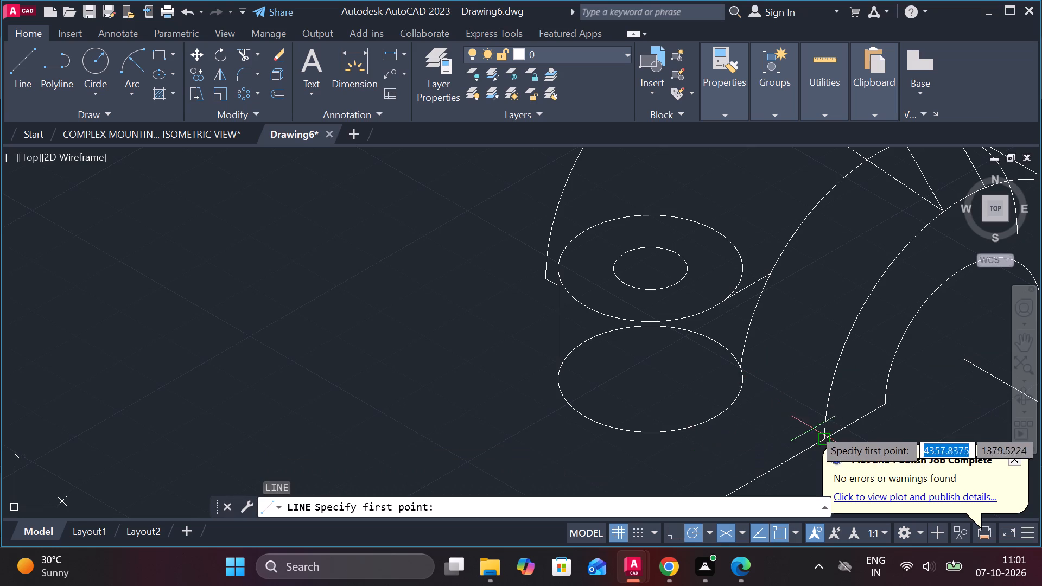
{"action": "left_click", "coordinate": [829, 440]}
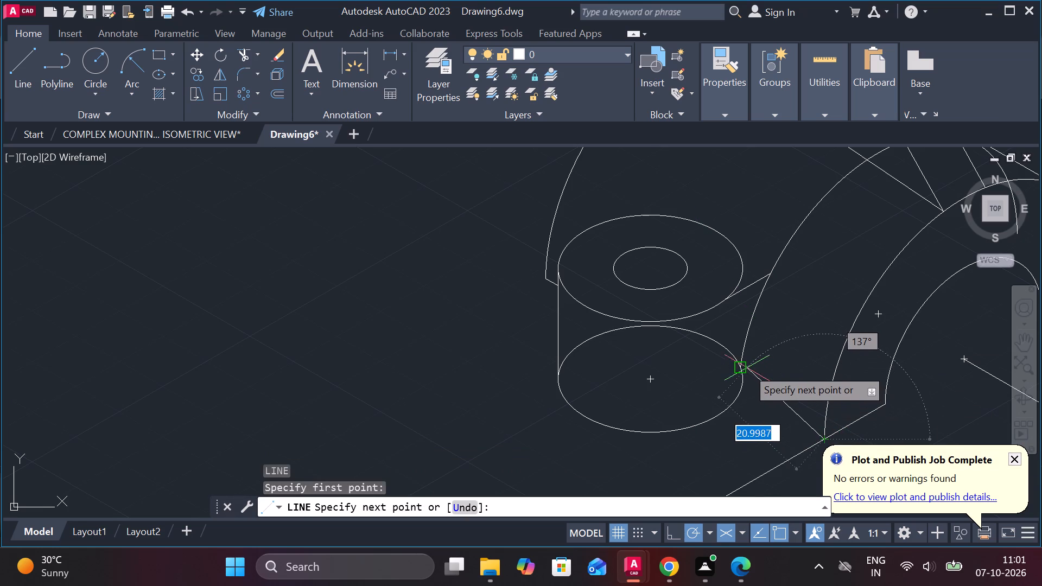
{"action": "scroll", "coordinate": [740, 365], "scroll_direction": "up", "scroll_amount": 1}
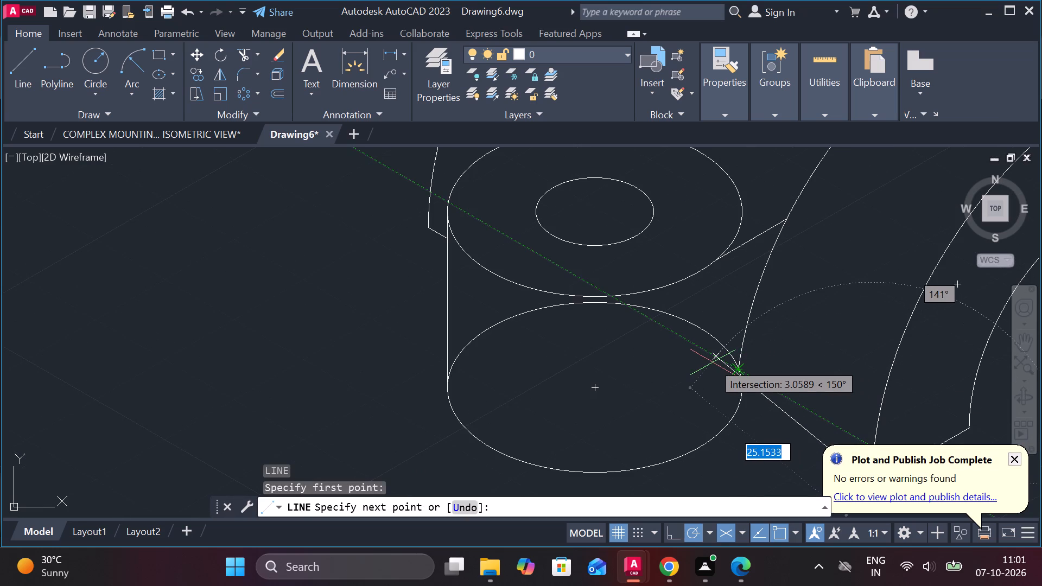
{"action": "scroll", "coordinate": [704, 398], "scroll_direction": "down", "scroll_amount": 2}
{"action": "middle_click_drag", "start_coordinate": [704, 398], "coordinate": [507, 295]}
{"action": "scroll", "coordinate": [490, 286], "scroll_direction": "up", "scroll_amount": 3}
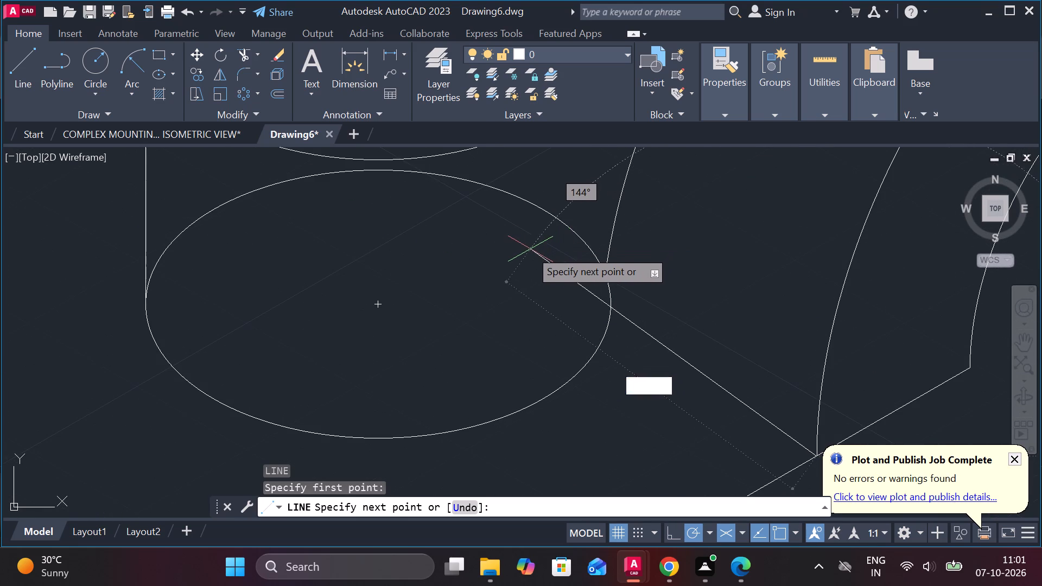
{"action": "left_click", "coordinate": [499, 270]}
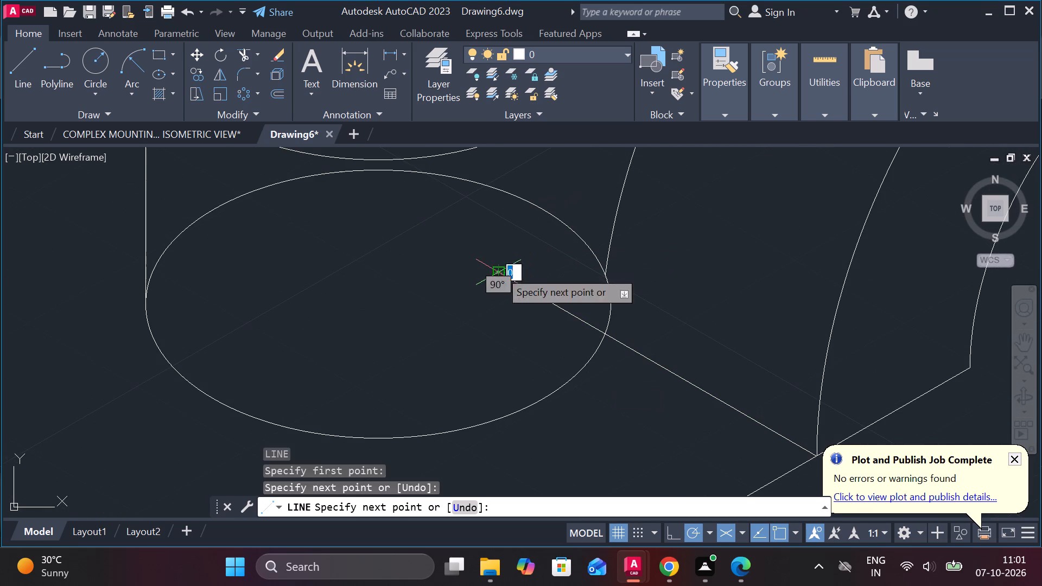
{"action": "key", "text": "Escape"}
Trim the part of the new 150° line that lies inside the lower boss isocircle.
{"action": "type", "text": "tr"}
{"action": "key", "text": "Return"}
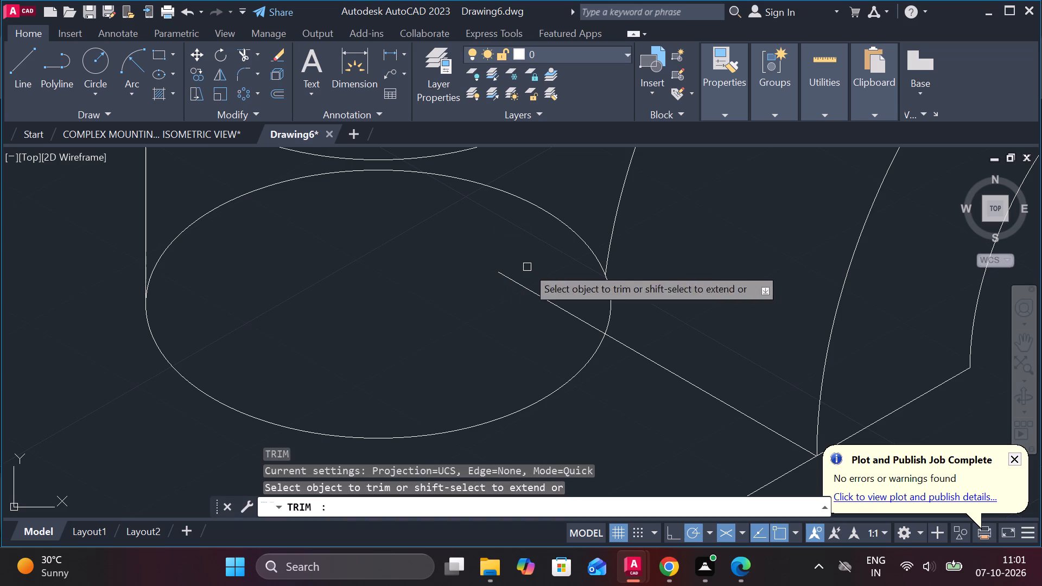
{"action": "left_click", "coordinate": [551, 305]}
{"action": "scroll", "coordinate": [552, 304], "scroll_direction": "down", "scroll_amount": 2}
{"action": "scroll", "coordinate": [552, 348], "scroll_direction": "down", "scroll_amount": 2}
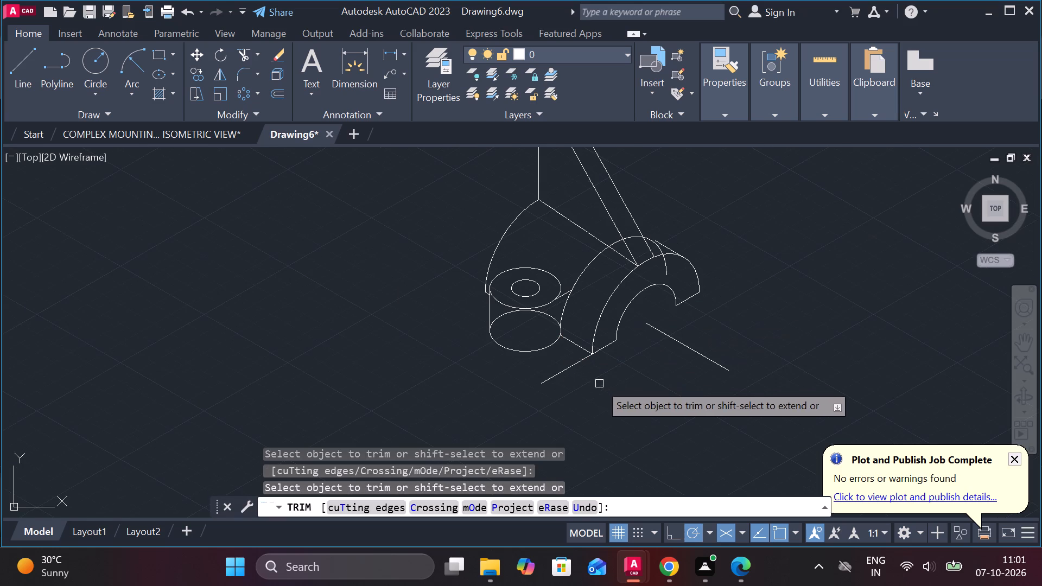
{"action": "middle_click_drag", "start_coordinate": [599, 384], "coordinate": [636, 405]}
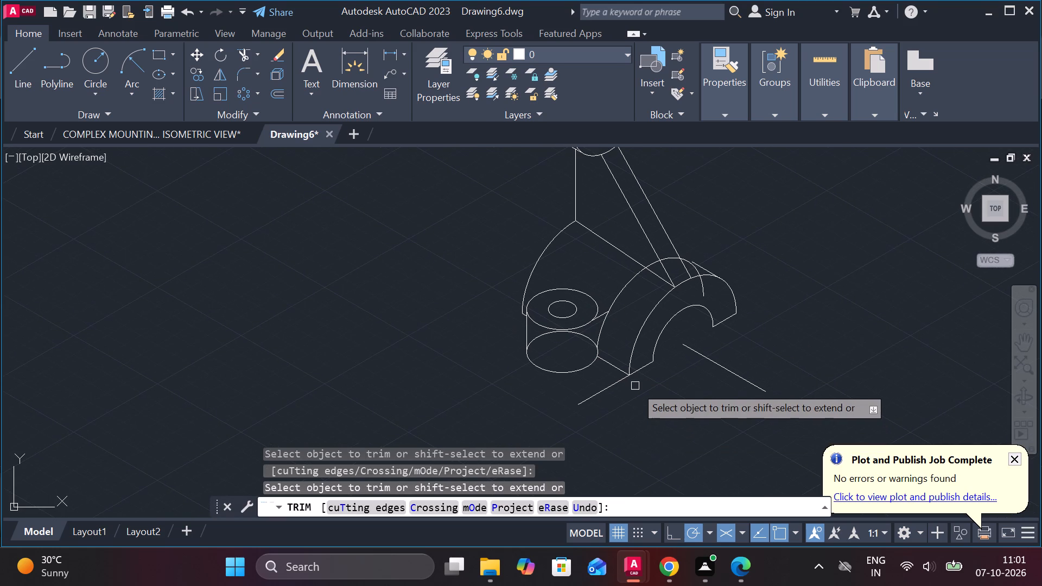
{"action": "middle_click_drag", "start_coordinate": [475, 336], "coordinate": [493, 383]}
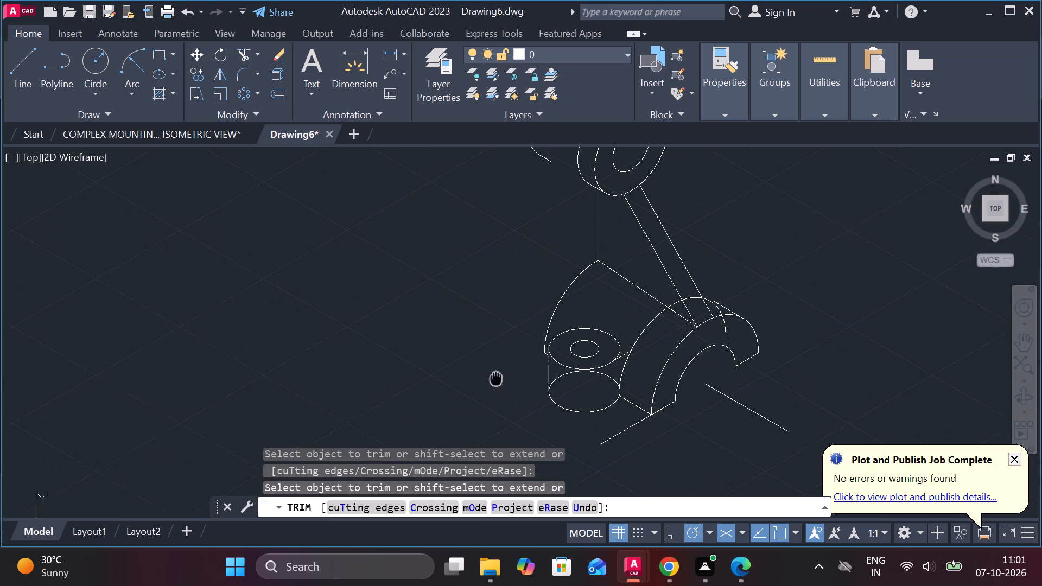
{"action": "middle_click_drag", "start_coordinate": [493, 383], "coordinate": [491, 383]}
{"action": "scroll", "coordinate": [488, 301], "scroll_direction": "down", "scroll_amount": 1}
{"action": "scroll", "coordinate": [488, 301], "scroll_direction": "up", "scroll_amount": 1}
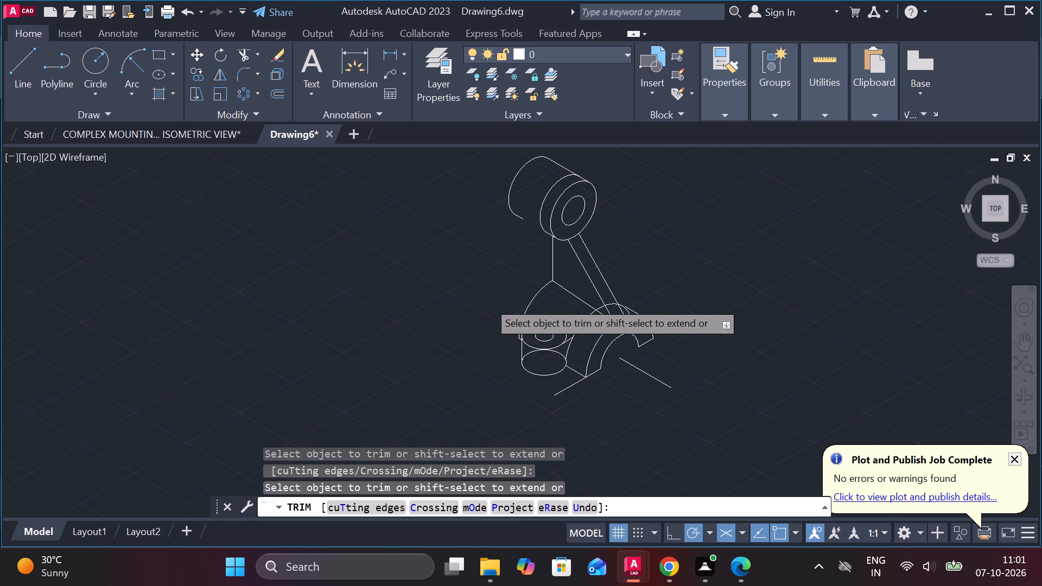
{"action": "scroll", "coordinate": [488, 301], "scroll_direction": "up", "scroll_amount": 1}
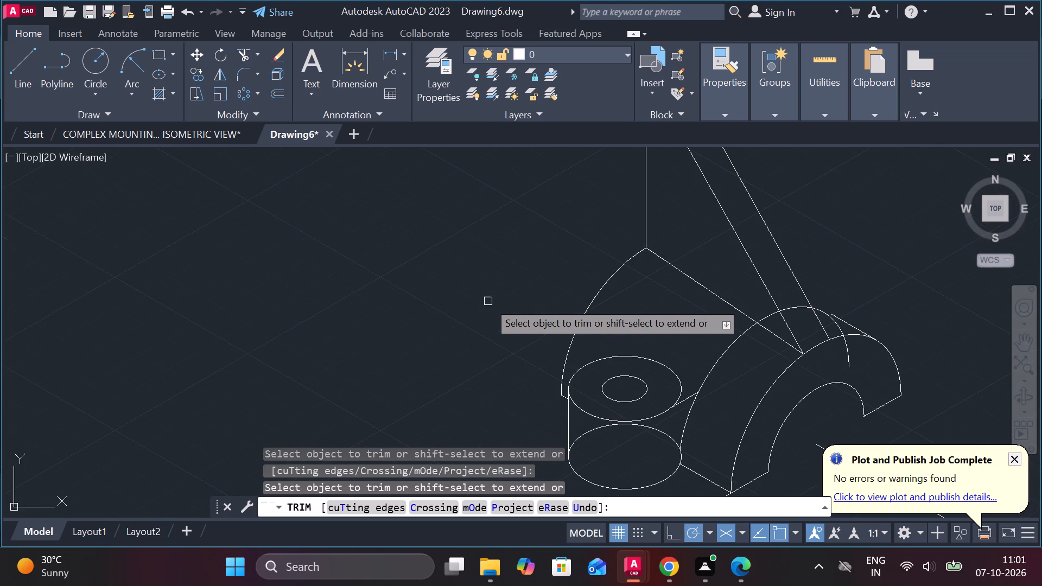
{"action": "middle_click_drag", "start_coordinate": [492, 301], "coordinate": [463, 259]}
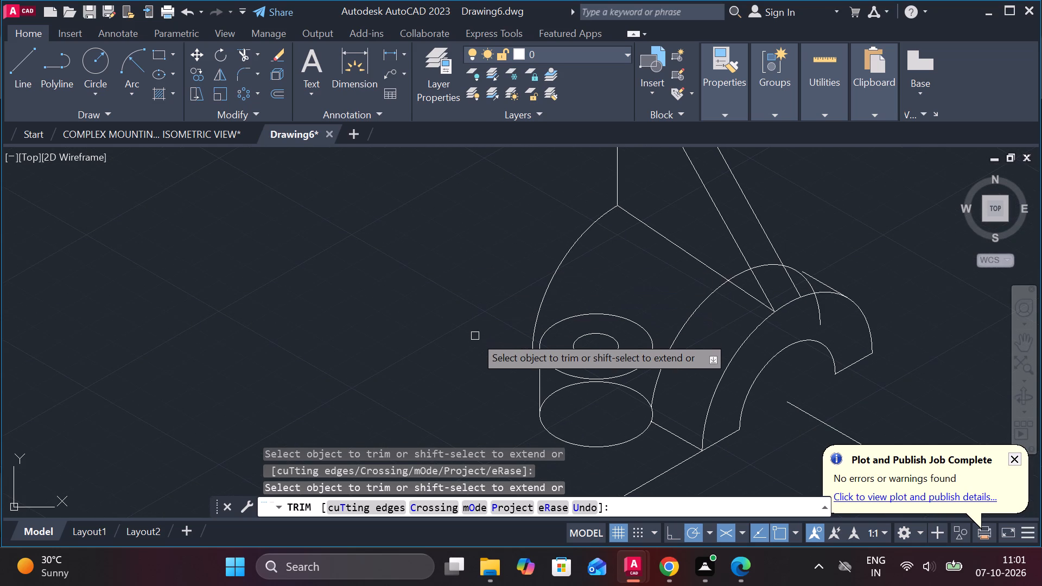
{"action": "key", "text": "Escape"}
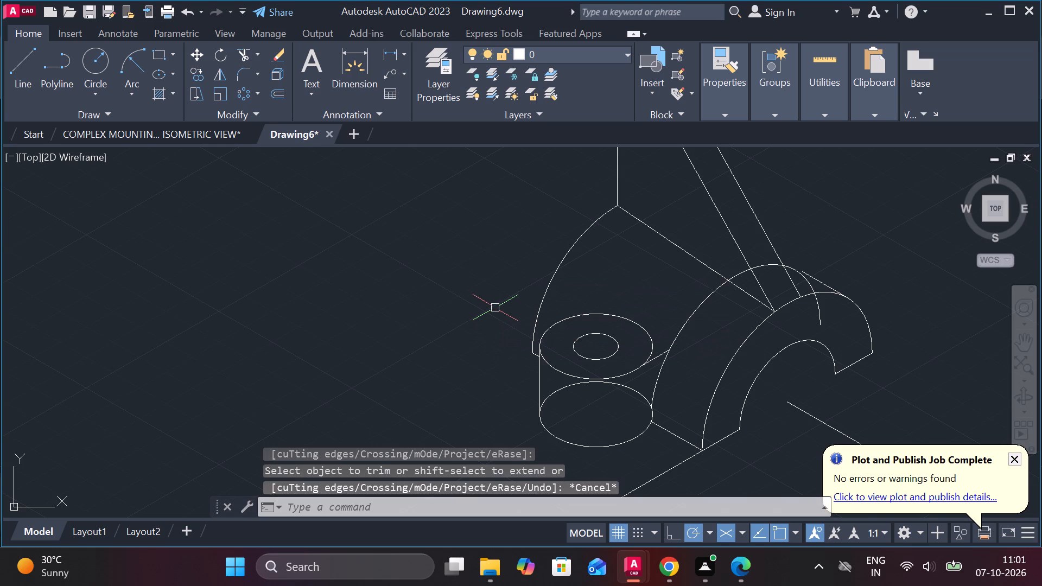
From the large curved arc's lower end, draw connected lines: 20 at 210°, 20 at 150°, 66 straight up, and about 49 at 30° toward the cylinder.
{"action": "key", "text": "l"}
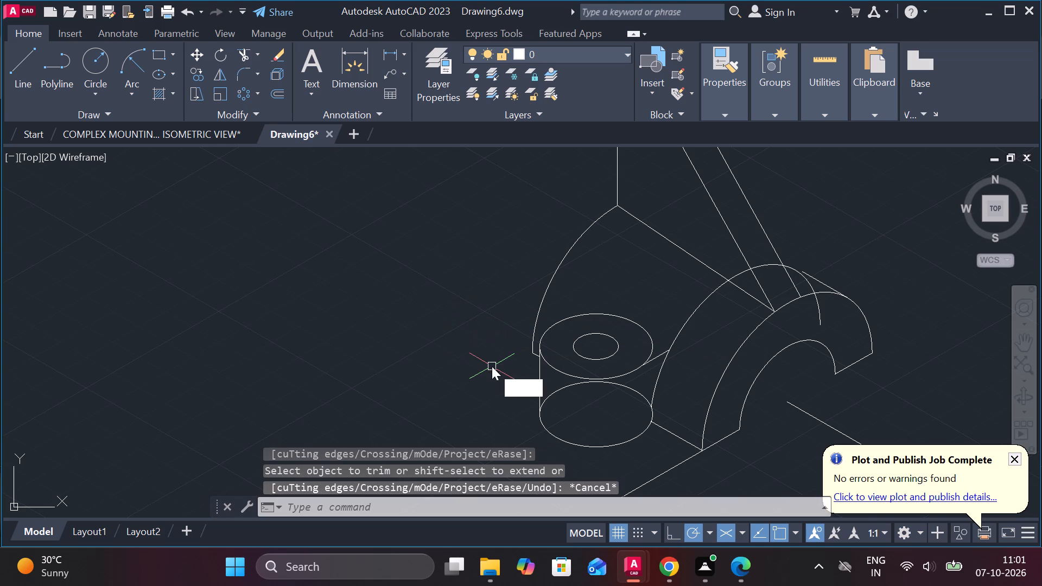
{"action": "key", "text": "Return"}
{"action": "left_click", "coordinate": [535, 351]}
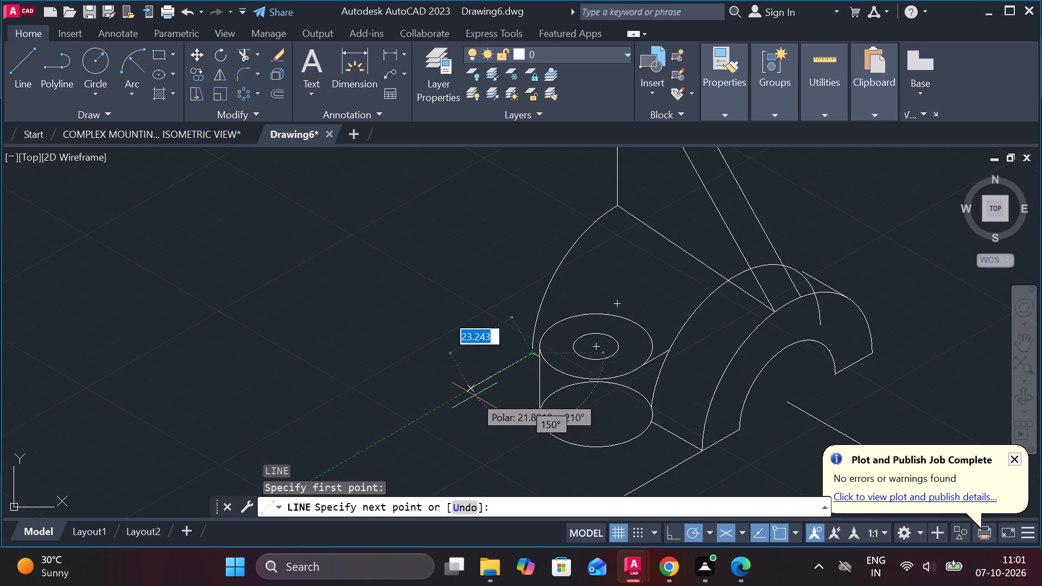
{"action": "type", "text": "20"}
{"action": "key", "text": "Return"}
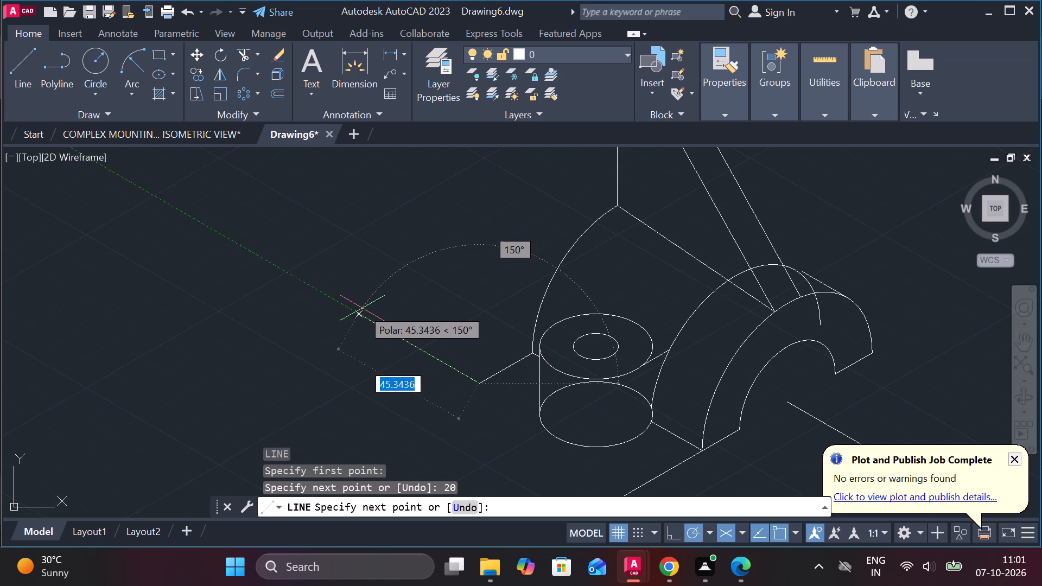
{"action": "type", "text": "20"}
{"action": "key", "text": "Return"}
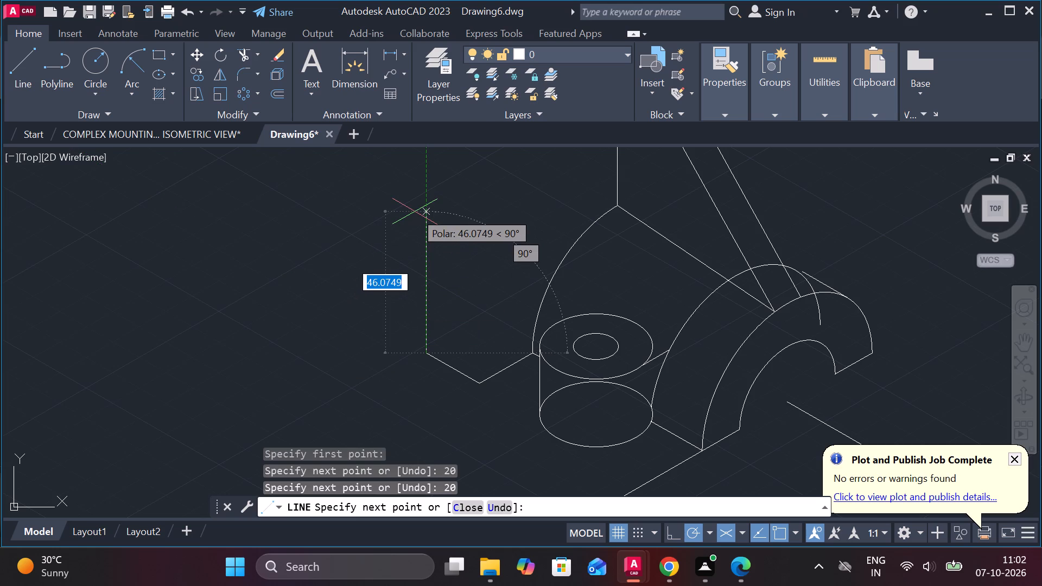
{"action": "type", "text": "66"}
{"action": "key", "text": "Return"}
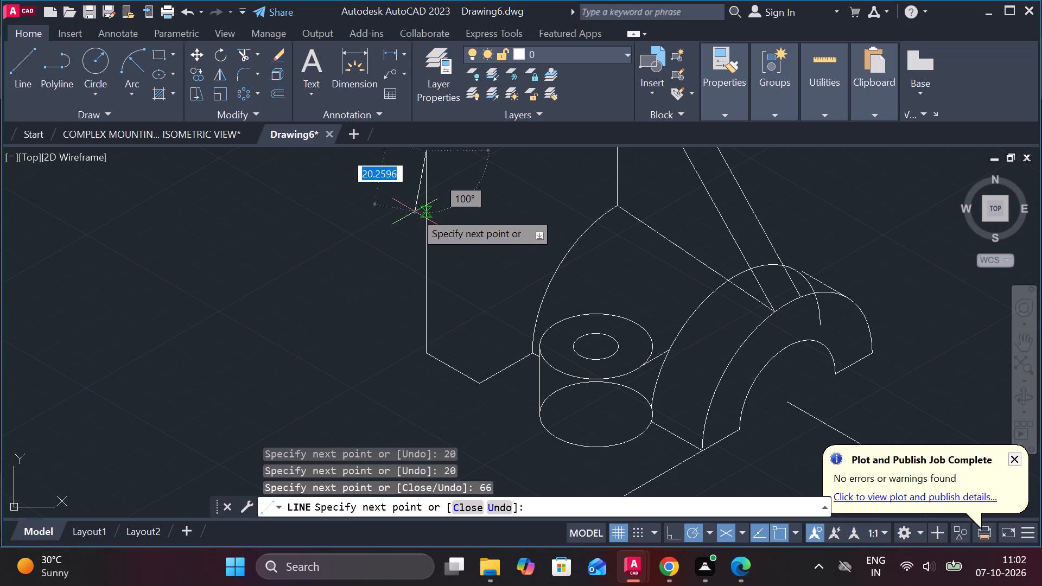
{"action": "middle_click_drag", "start_coordinate": [539, 177], "coordinate": [541, 370]}
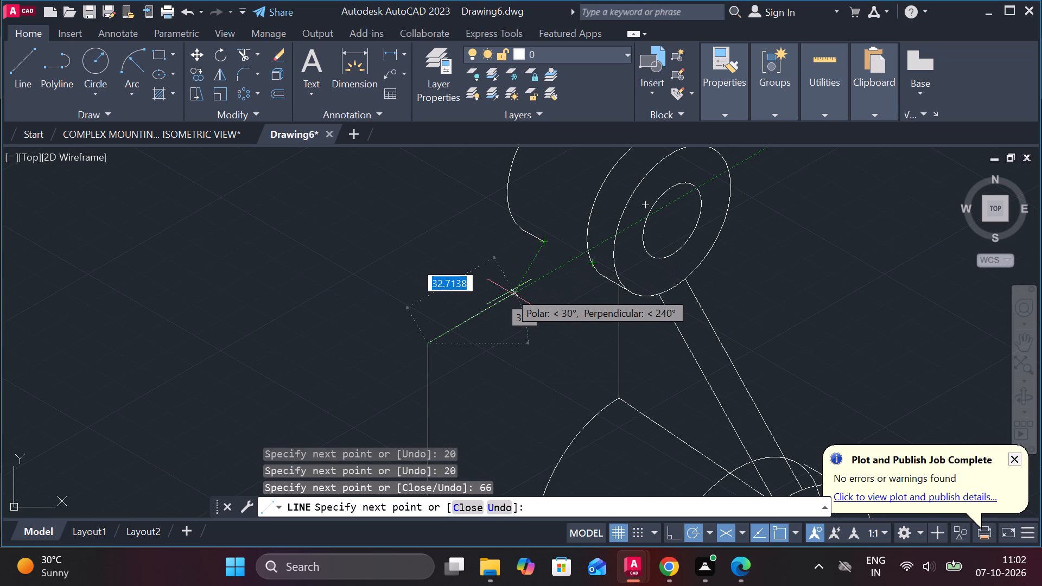
{"action": "left_click", "coordinate": [555, 263]}
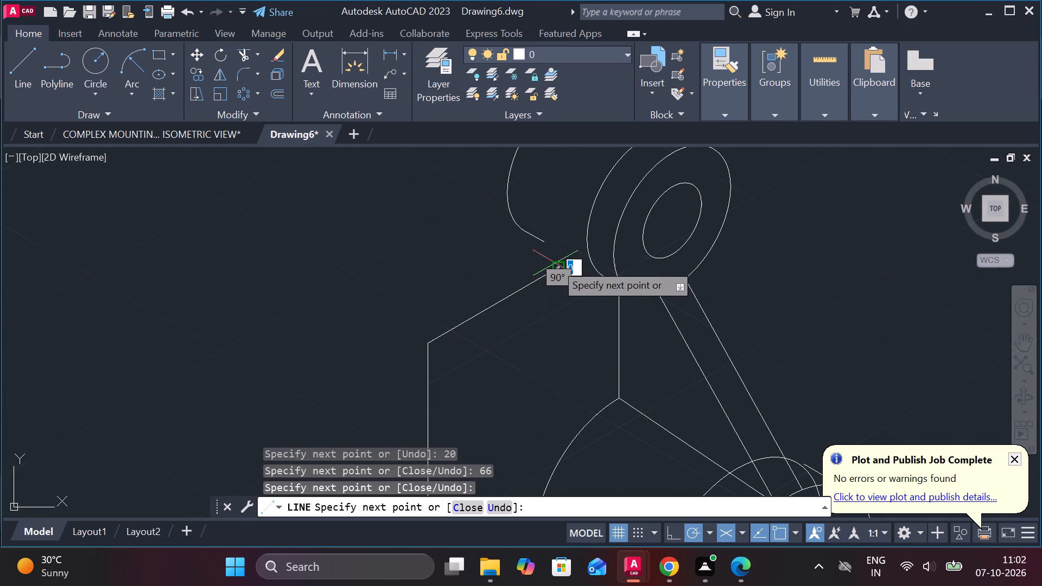
{"action": "key", "text": "Escape"}
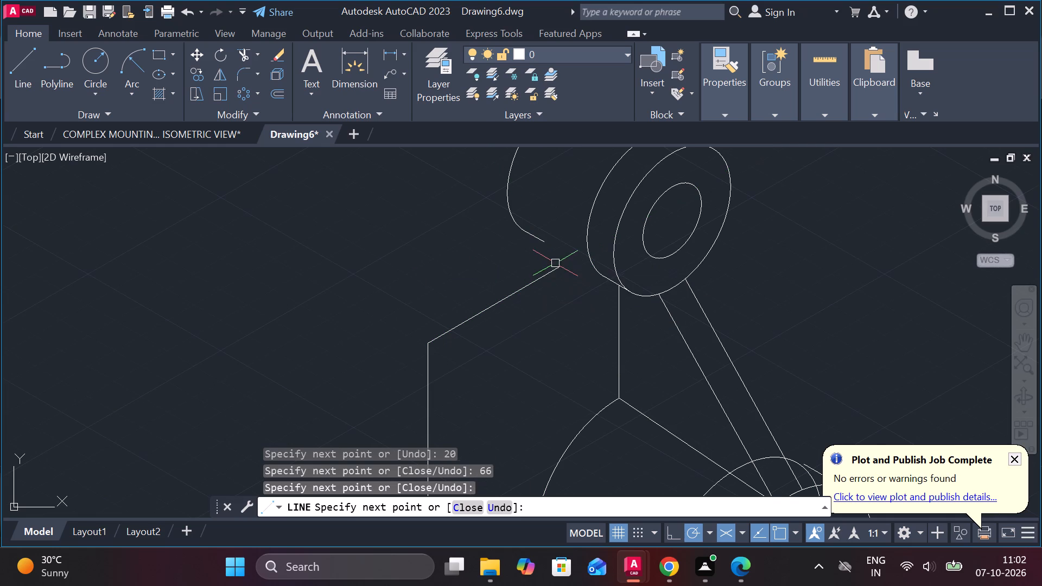
Draw a 66-unit vertical line up from the new outline's lowest corner and connect its top to the left vertical edge's top.
{"action": "scroll", "coordinate": [554, 287], "scroll_direction": "down", "scroll_amount": 1}
{"action": "middle_click_drag", "start_coordinate": [545, 323], "coordinate": [542, 293]}
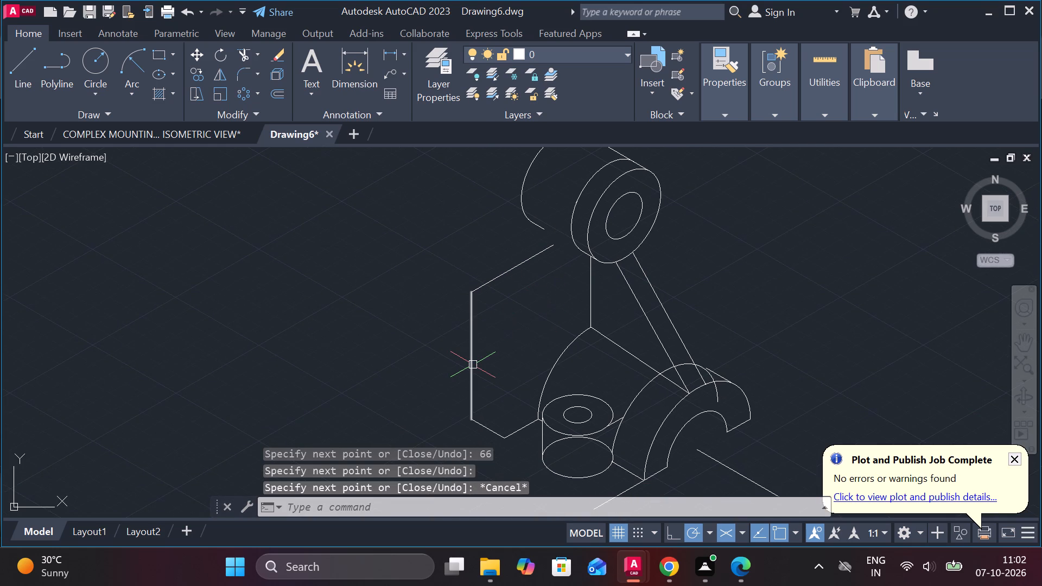
{"action": "key", "text": "l"}
{"action": "key", "text": "Return"}
{"action": "left_click", "coordinate": [509, 434]}
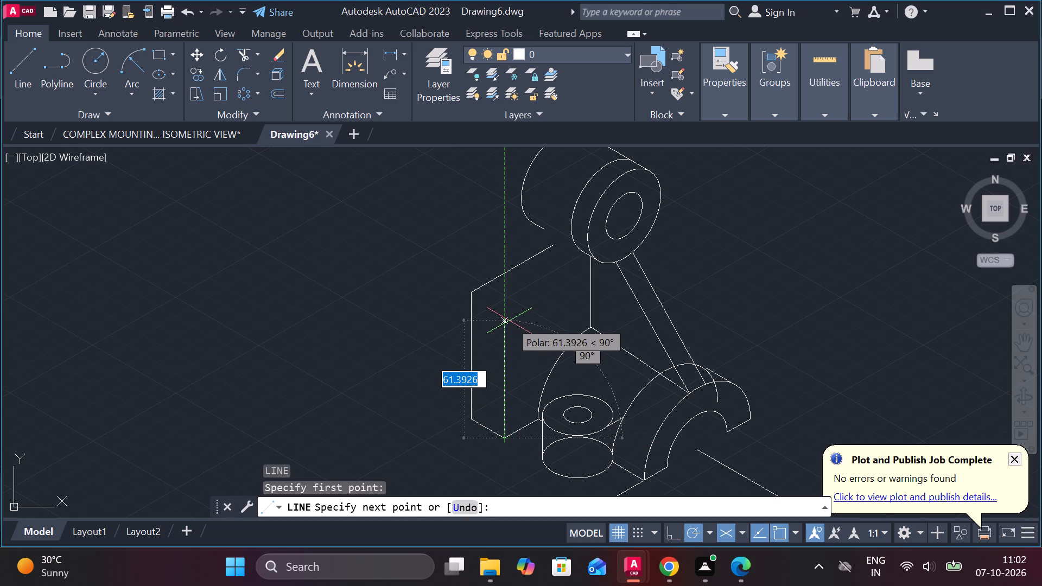
{"action": "type", "text": "66"}
{"action": "key", "text": "Return"}
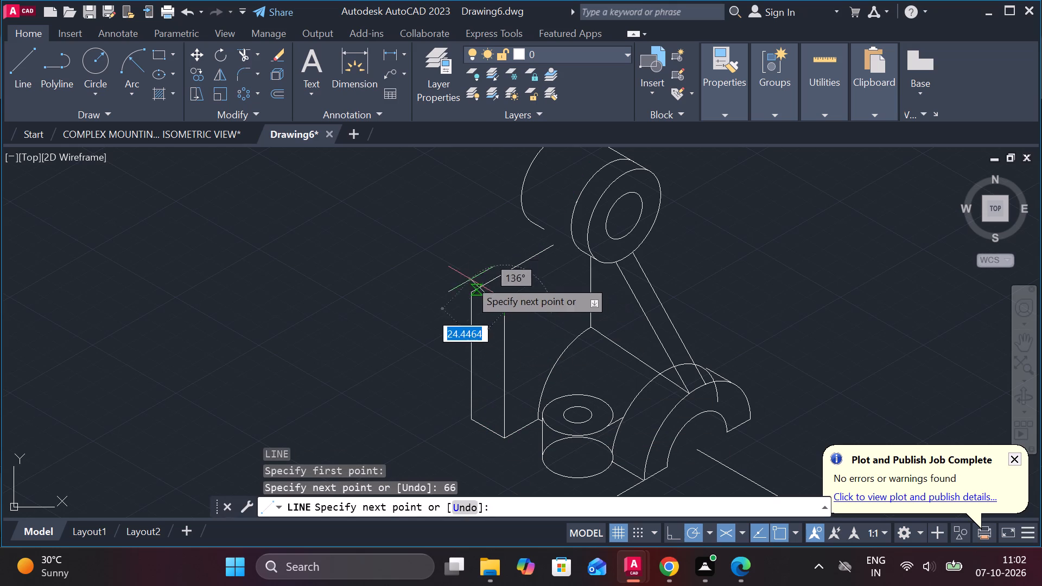
{"action": "scroll", "coordinate": [467, 289], "scroll_direction": "up", "scroll_amount": 2}
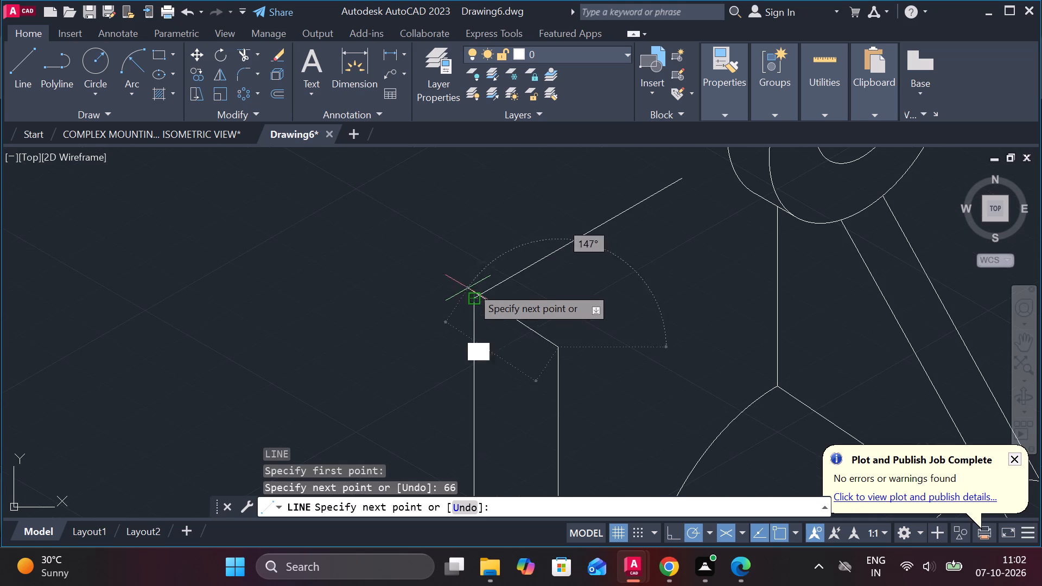
{"action": "left_click", "coordinate": [477, 303]}
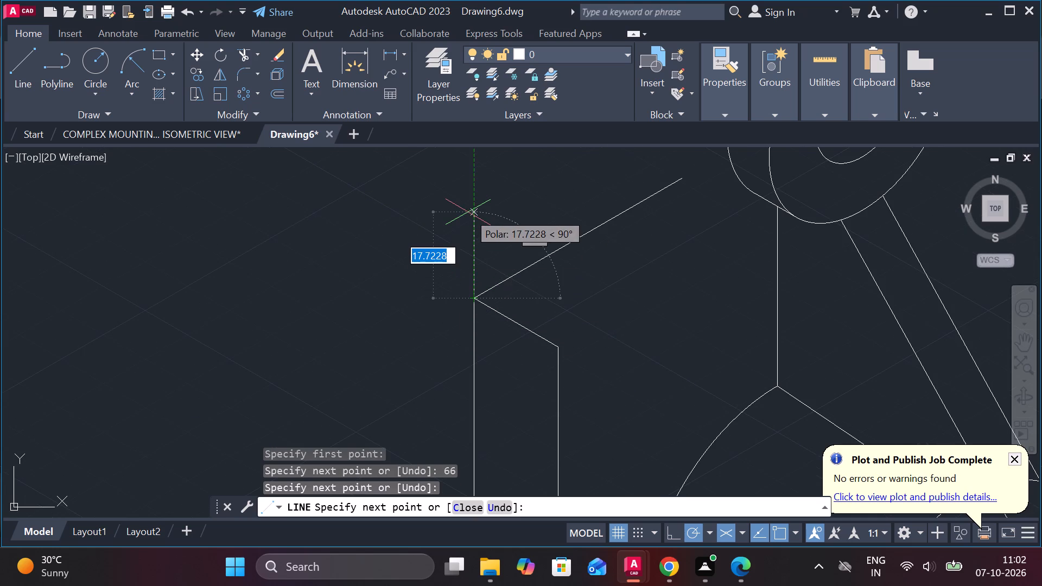
Draw the block's second top edge from the front vertical edge's top toward the cylinder, parallel to the existing 30° edge.
{"action": "key", "text": "Escape"}
{"action": "key", "text": "l"}
{"action": "key", "text": "Return"}
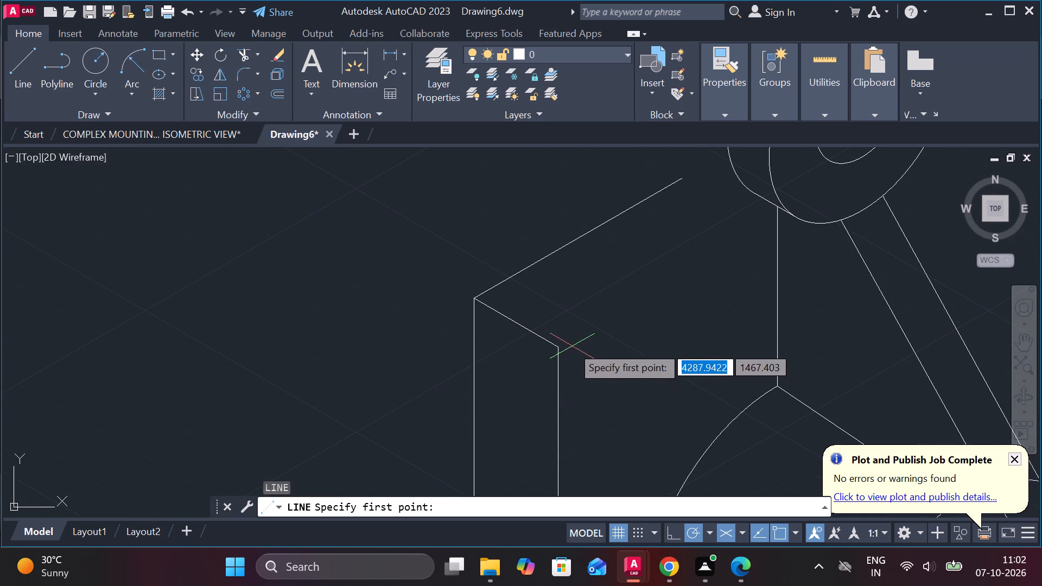
{"action": "left_click", "coordinate": [561, 343]}
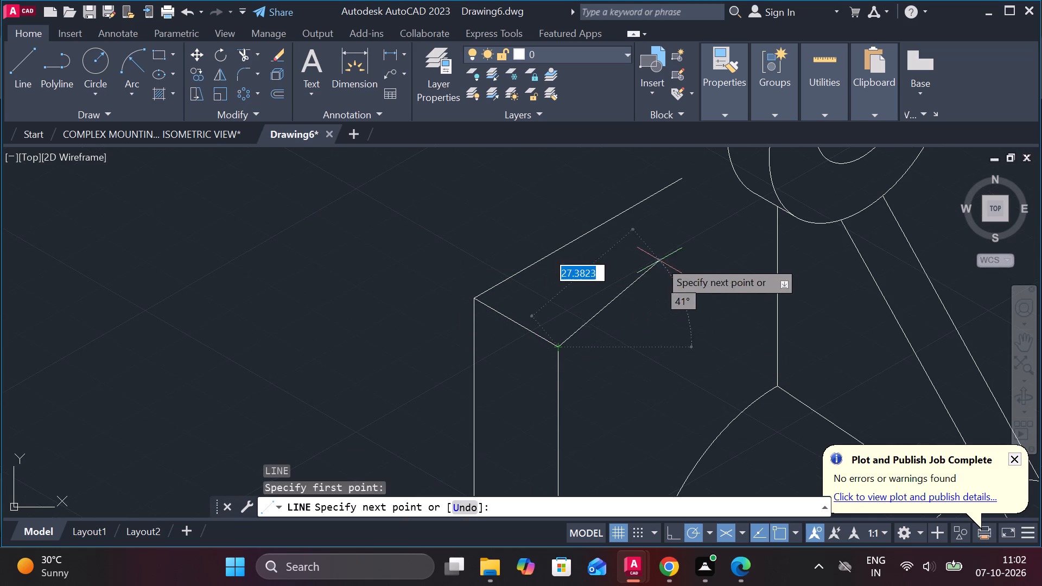
{"action": "left_click", "coordinate": [739, 233]}
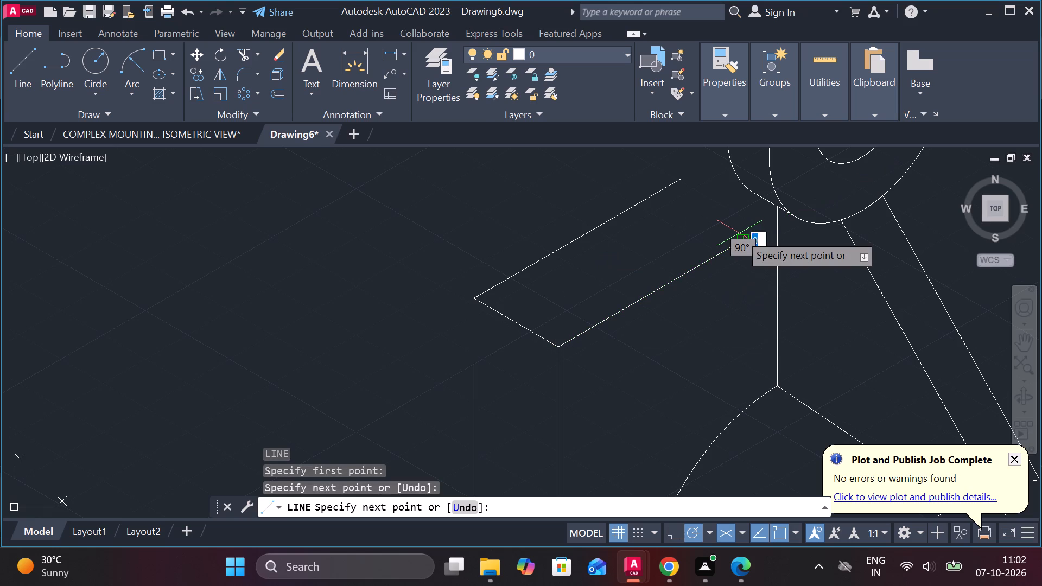
{"action": "key", "text": "Escape"}
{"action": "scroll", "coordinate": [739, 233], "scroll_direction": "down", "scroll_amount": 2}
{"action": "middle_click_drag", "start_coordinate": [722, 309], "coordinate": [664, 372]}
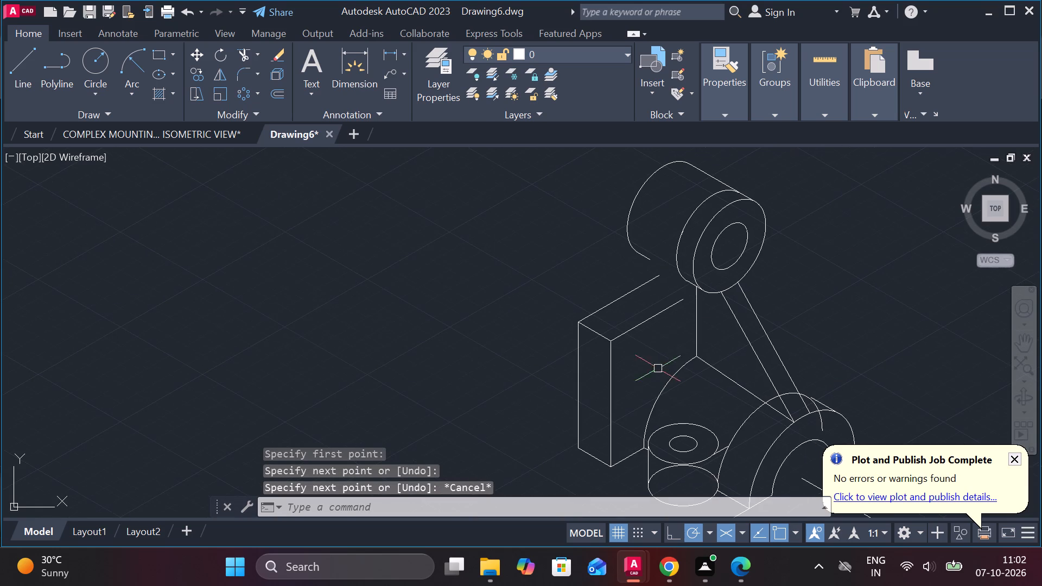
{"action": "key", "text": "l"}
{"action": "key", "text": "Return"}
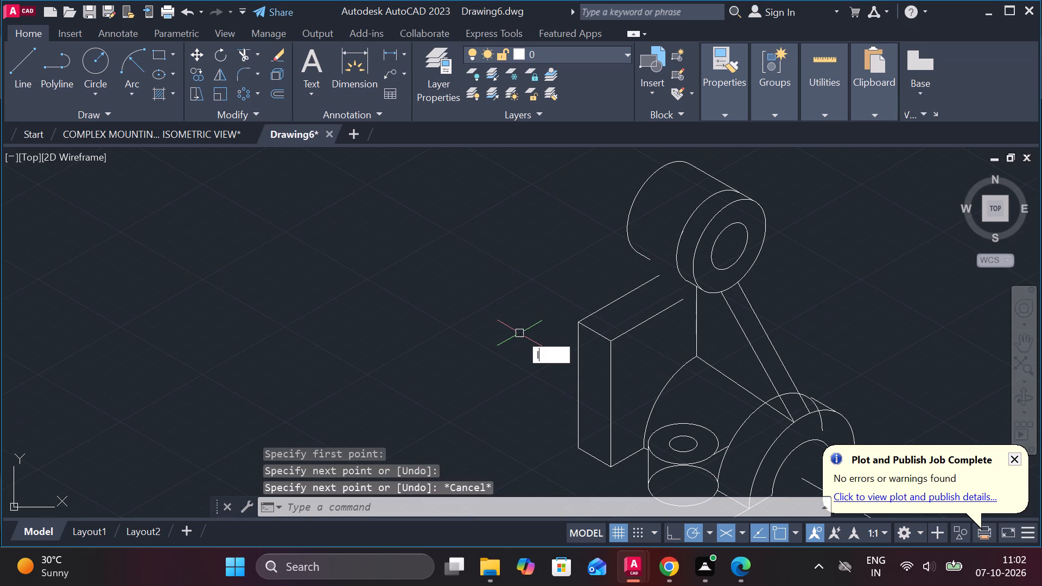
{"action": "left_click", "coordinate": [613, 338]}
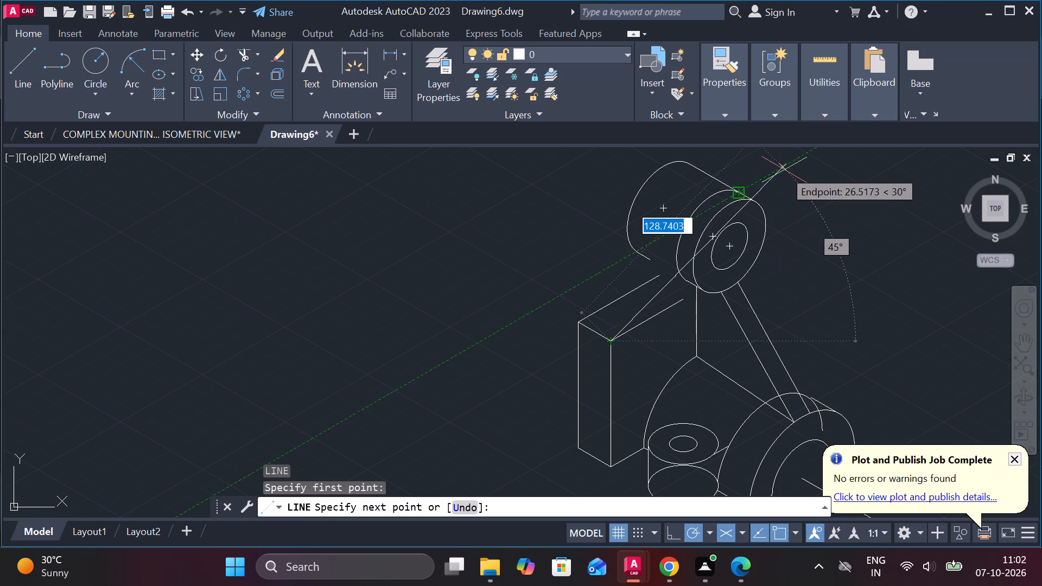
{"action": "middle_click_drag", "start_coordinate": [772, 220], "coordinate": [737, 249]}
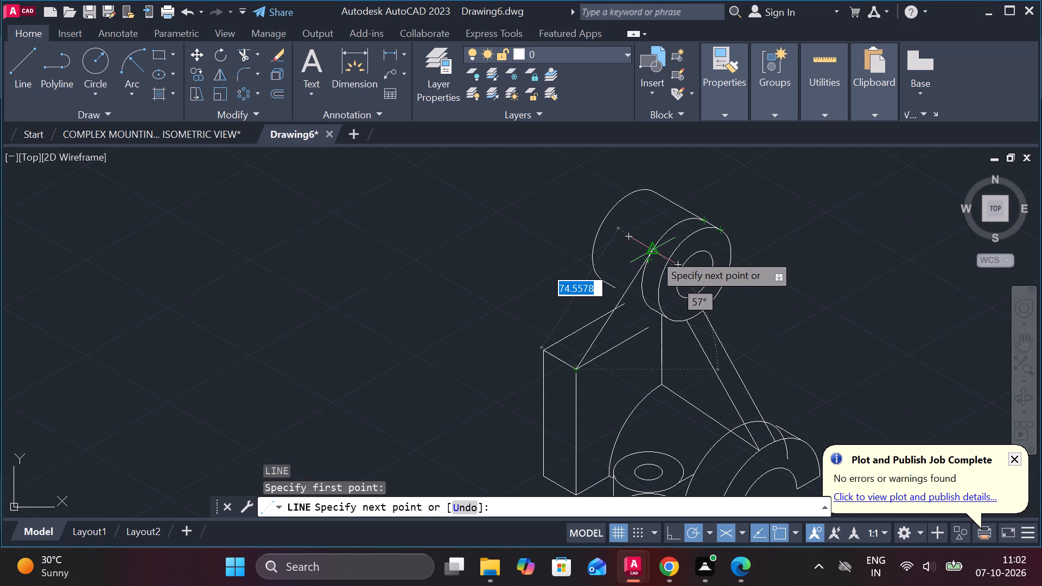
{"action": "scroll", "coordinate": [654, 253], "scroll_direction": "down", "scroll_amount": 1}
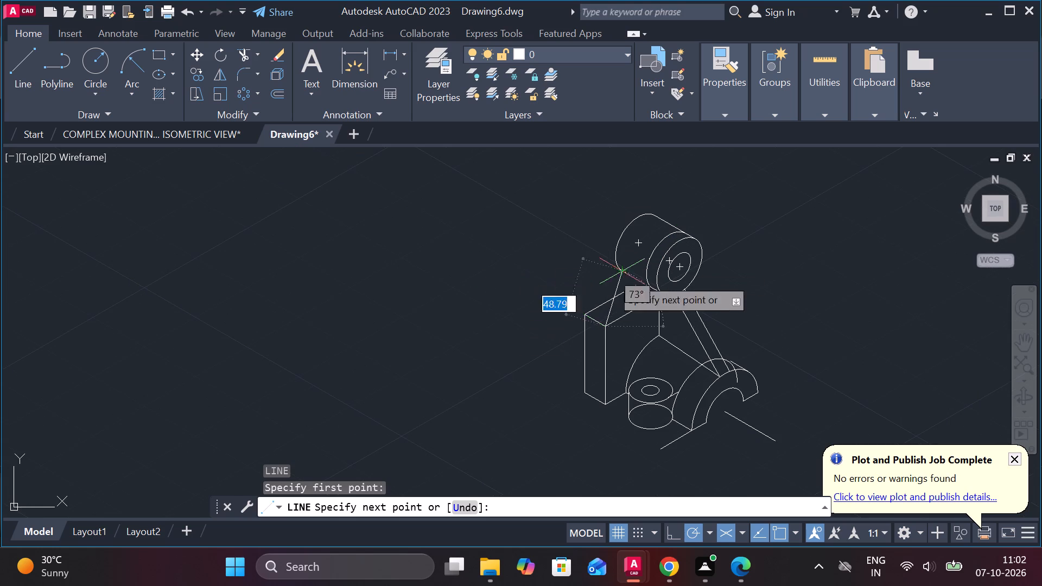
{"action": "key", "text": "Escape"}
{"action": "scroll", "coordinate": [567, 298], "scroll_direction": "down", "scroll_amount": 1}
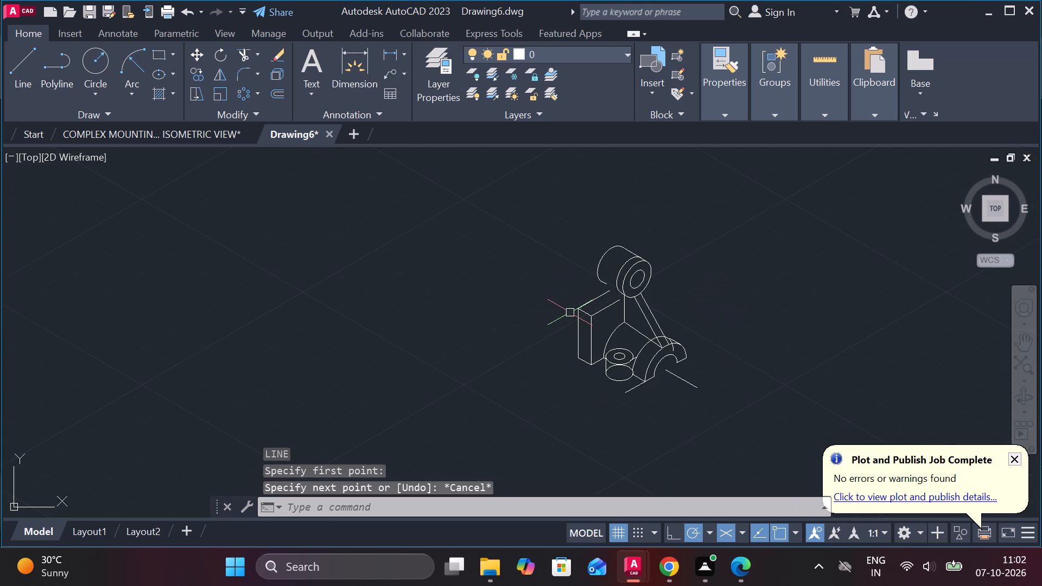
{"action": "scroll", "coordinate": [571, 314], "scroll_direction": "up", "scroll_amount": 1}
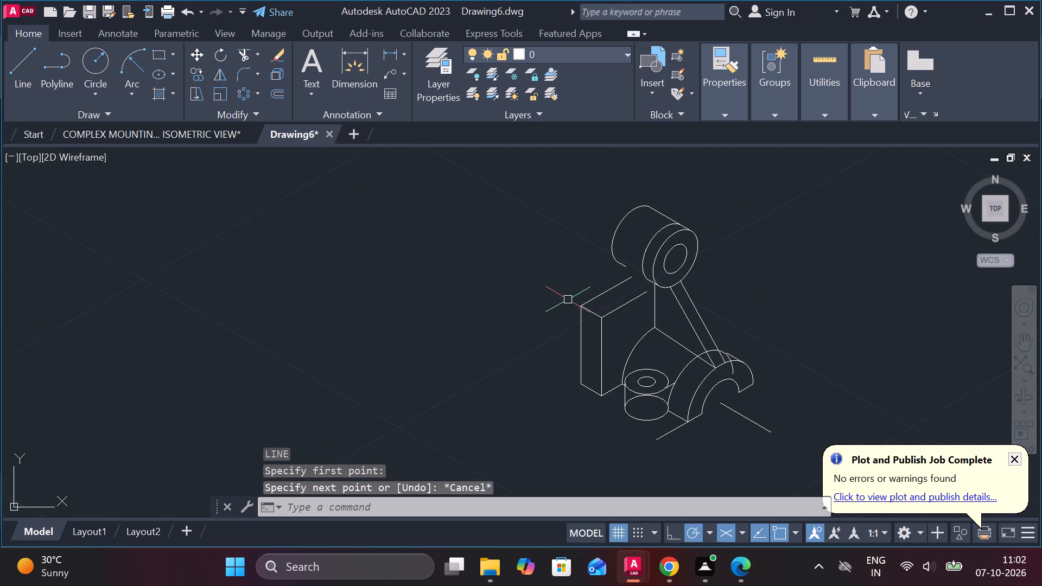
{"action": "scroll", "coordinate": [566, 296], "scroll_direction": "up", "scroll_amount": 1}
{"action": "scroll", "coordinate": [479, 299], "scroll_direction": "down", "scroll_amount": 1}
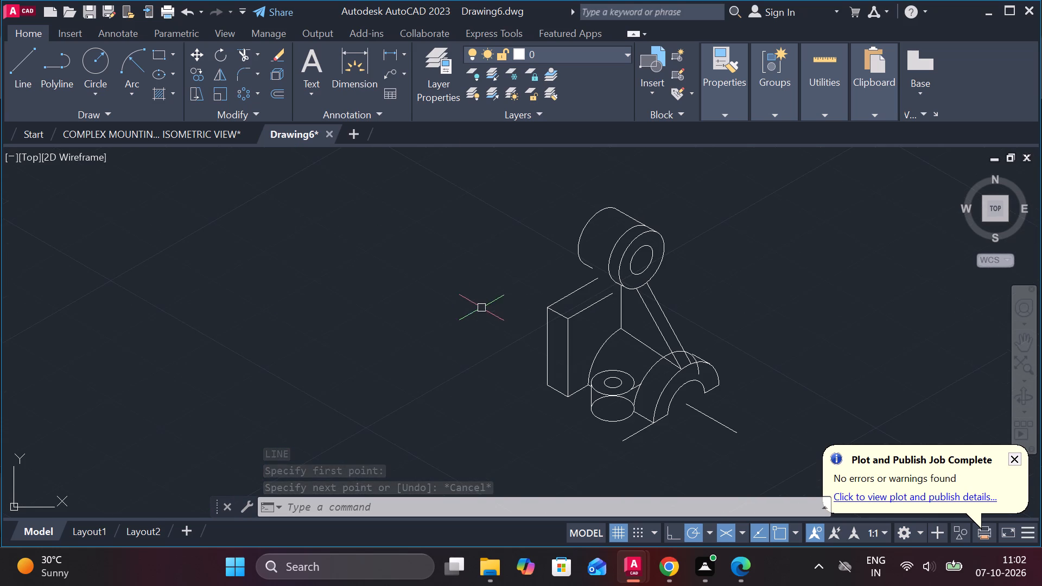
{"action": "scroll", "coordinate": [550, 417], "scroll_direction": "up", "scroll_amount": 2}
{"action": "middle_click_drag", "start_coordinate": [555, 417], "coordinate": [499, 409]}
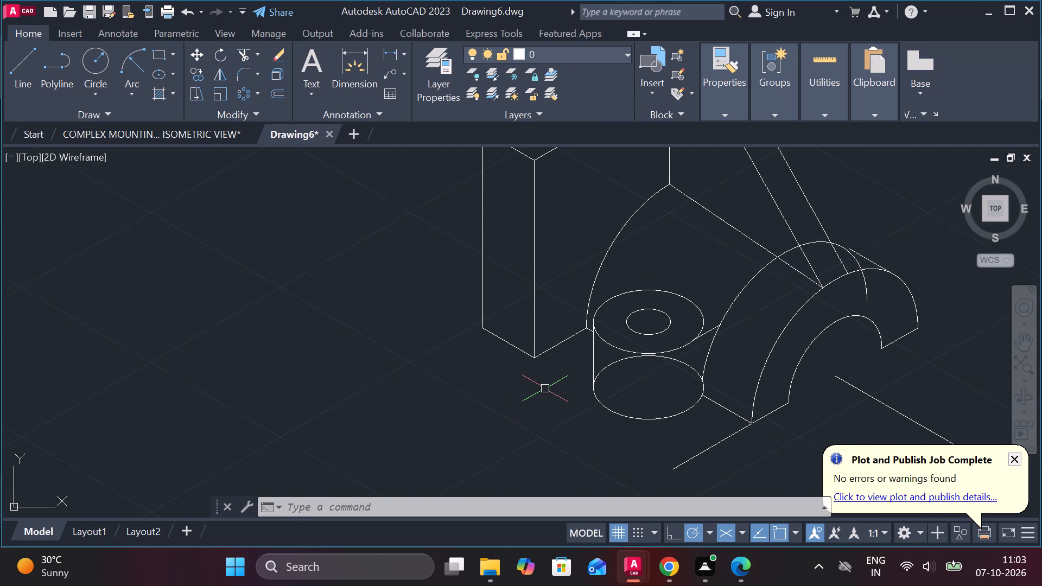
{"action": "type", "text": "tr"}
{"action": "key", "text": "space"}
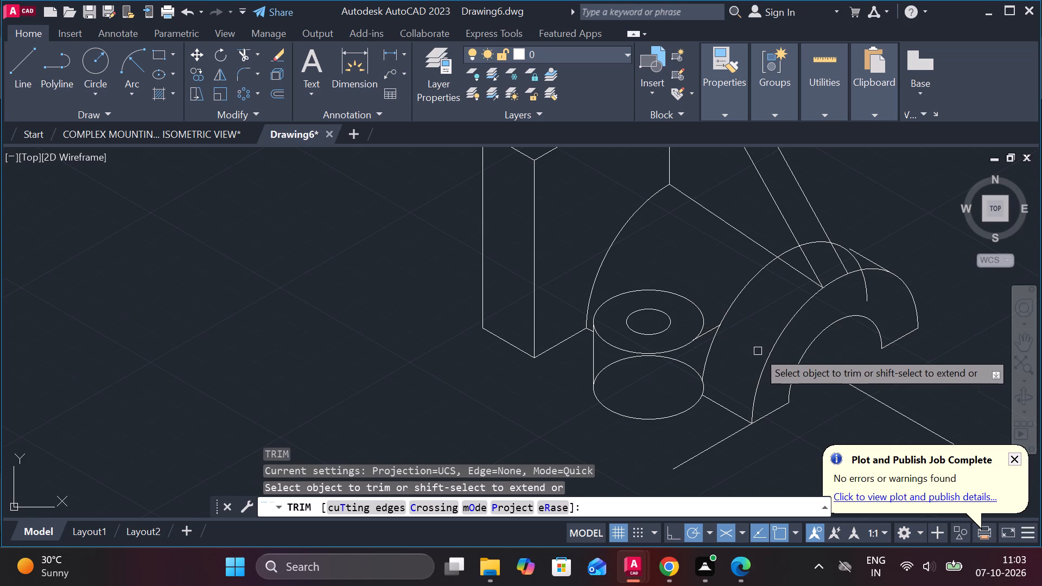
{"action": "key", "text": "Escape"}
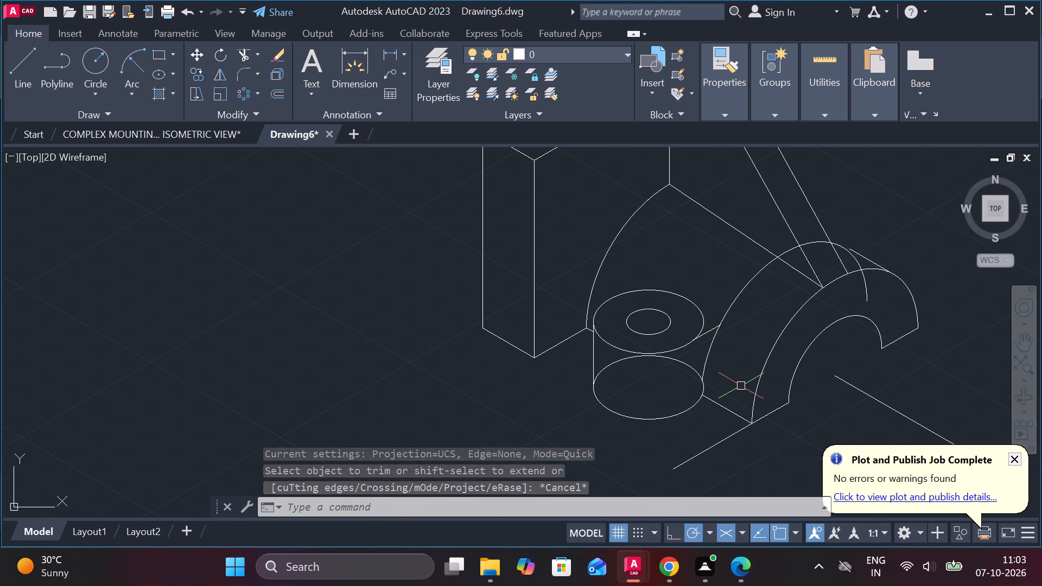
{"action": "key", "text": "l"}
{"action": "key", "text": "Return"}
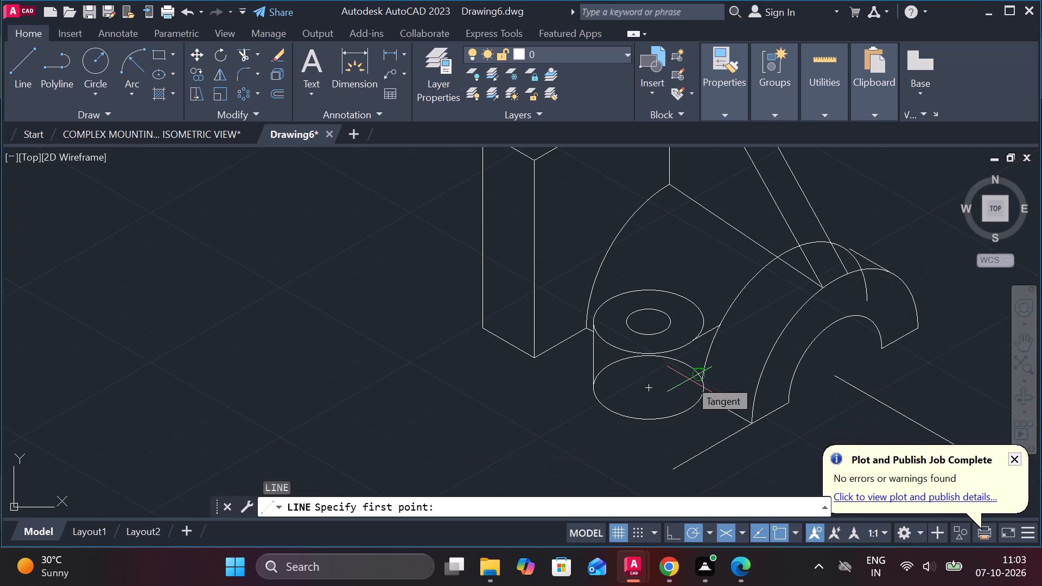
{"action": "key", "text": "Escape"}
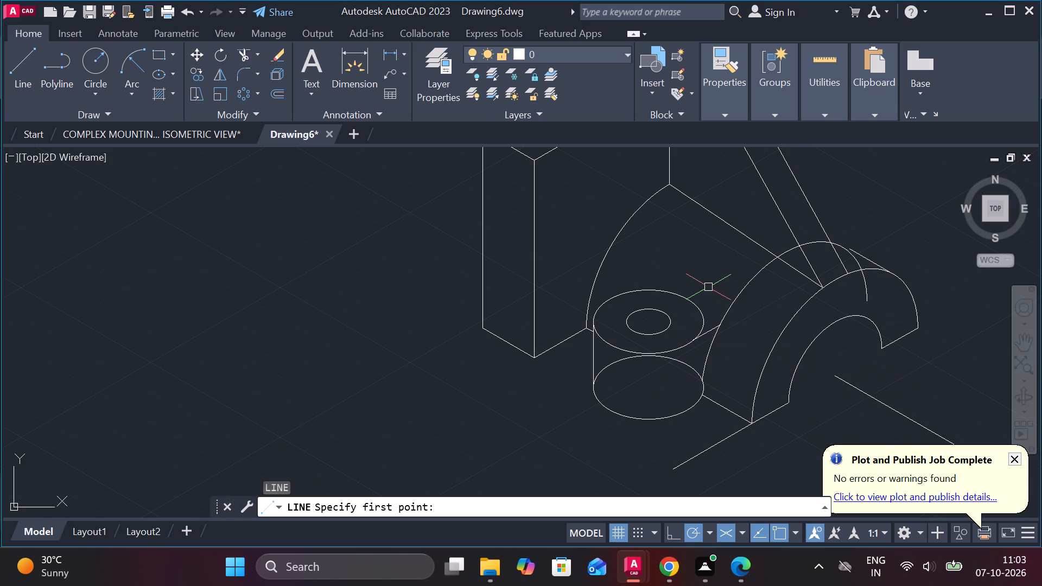
Start another line for the bracket outline around the side boss.
{"action": "key", "text": "l"}
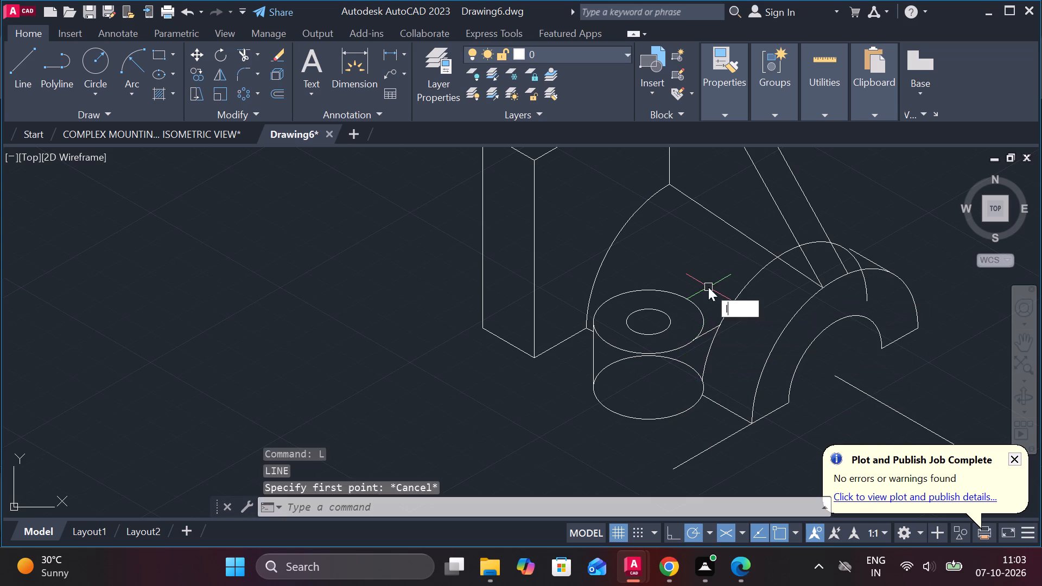
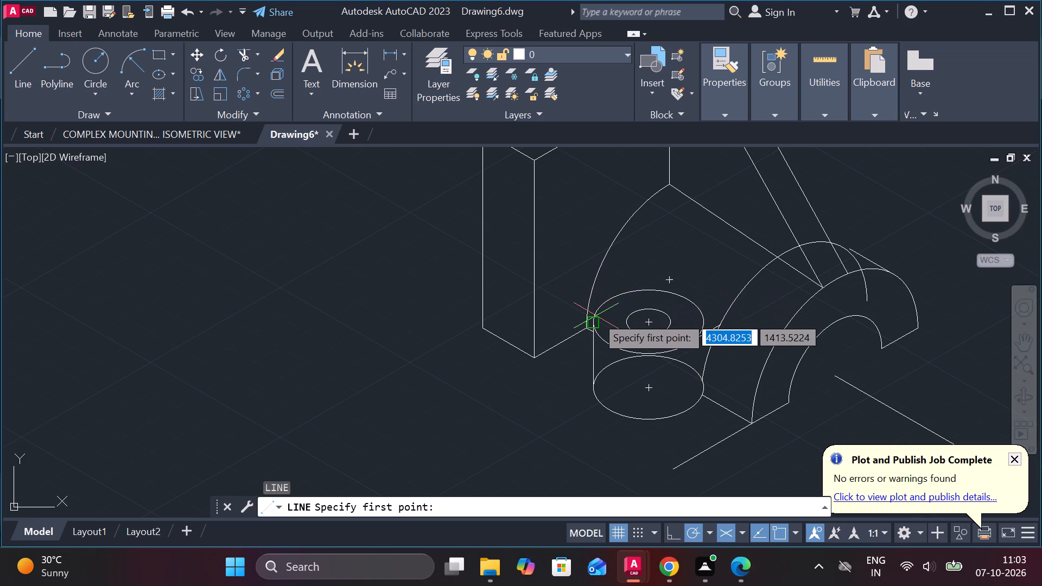
Draw a line about 24.8 units long at 30° from the upper-left edge of the boss's top ellipse.
{"action": "scroll", "coordinate": [603, 298], "scroll_direction": "up", "scroll_amount": 3}
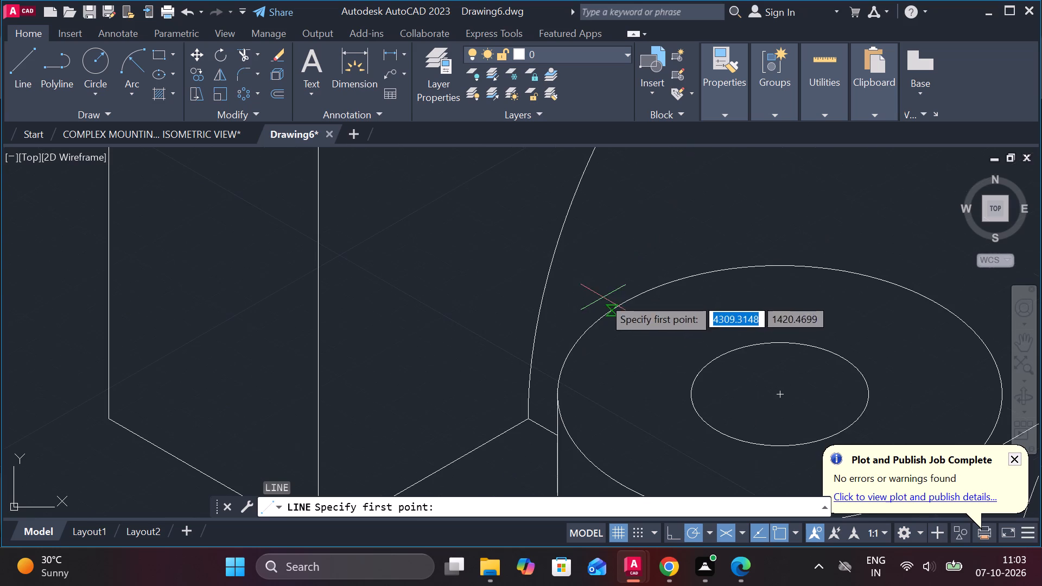
{"action": "left_click", "coordinate": [619, 305]}
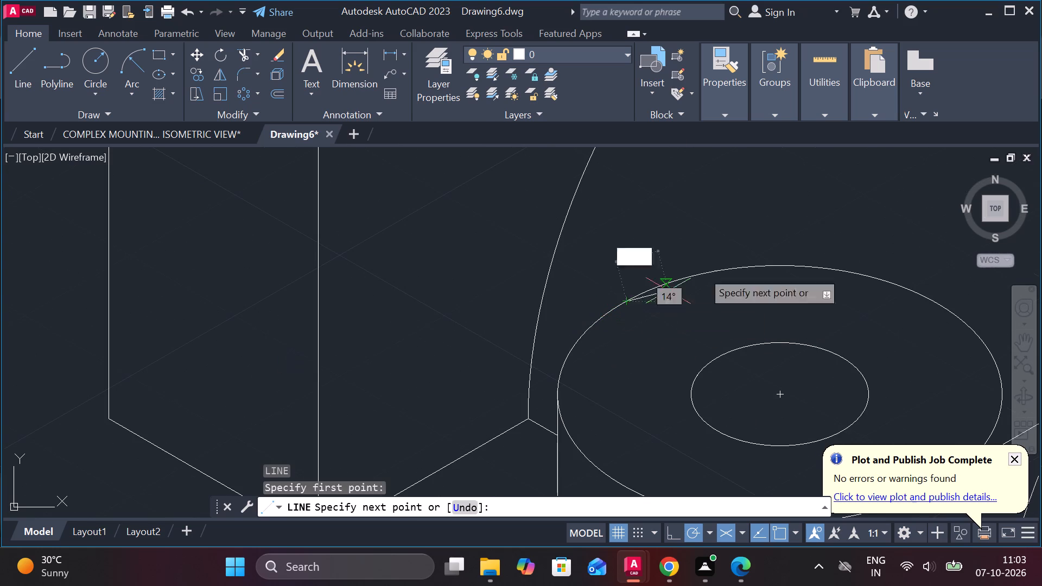
{"action": "middle_click_drag", "start_coordinate": [765, 202], "coordinate": [551, 307]}
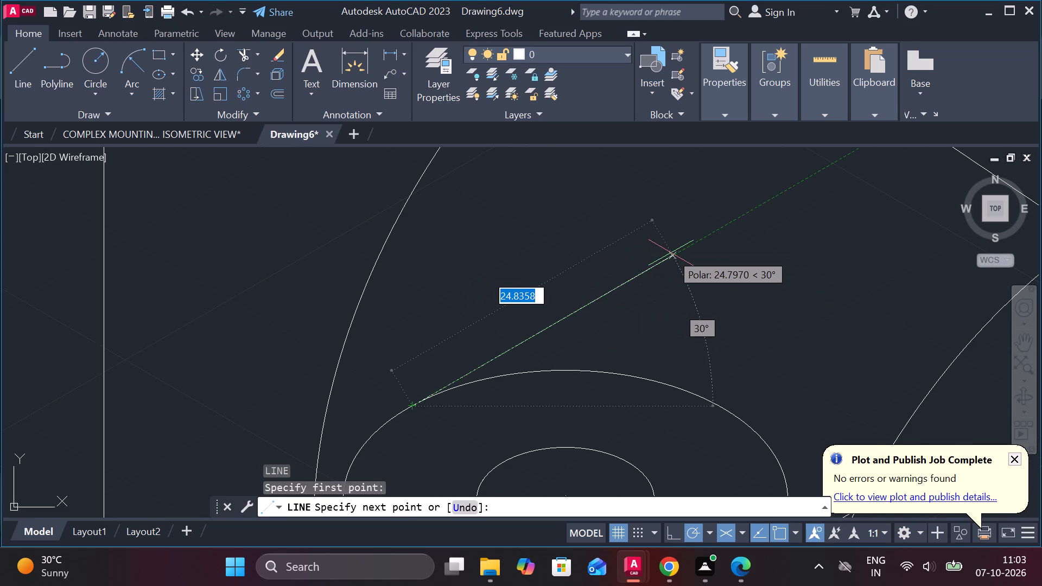
{"action": "left_click", "coordinate": [671, 253]}
{"action": "key", "text": "Escape"}
{"action": "scroll", "coordinate": [691, 230], "scroll_direction": "down", "scroll_amount": 2}
{"action": "middle_click_drag", "start_coordinate": [702, 234], "coordinate": [680, 233]}
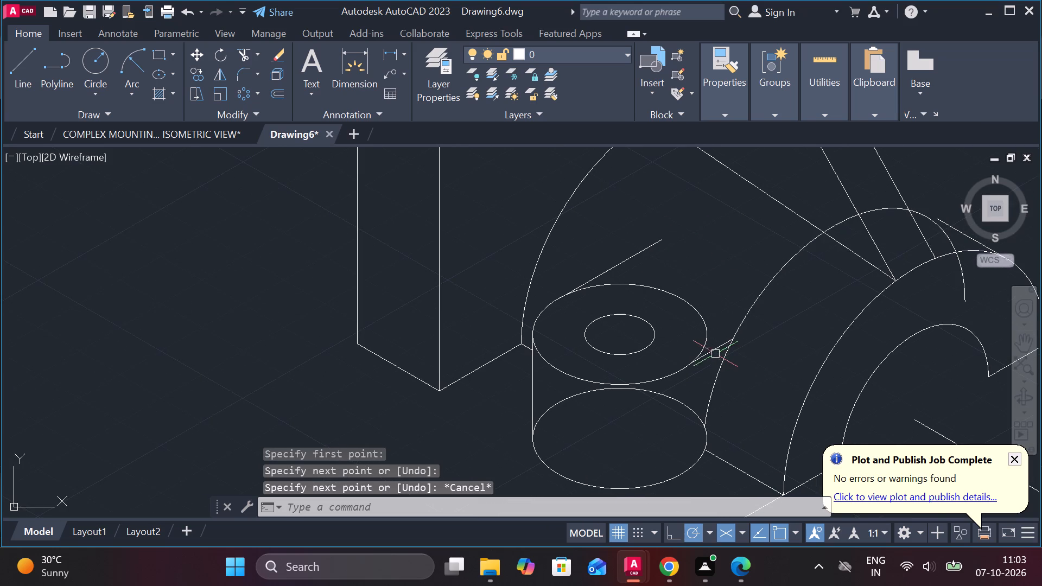
Erase the short line between the boss's top ellipse and the large arc.
{"action": "left_click", "coordinate": [715, 351]}
{"action": "key", "text": "e"}
{"action": "key", "text": "Return"}
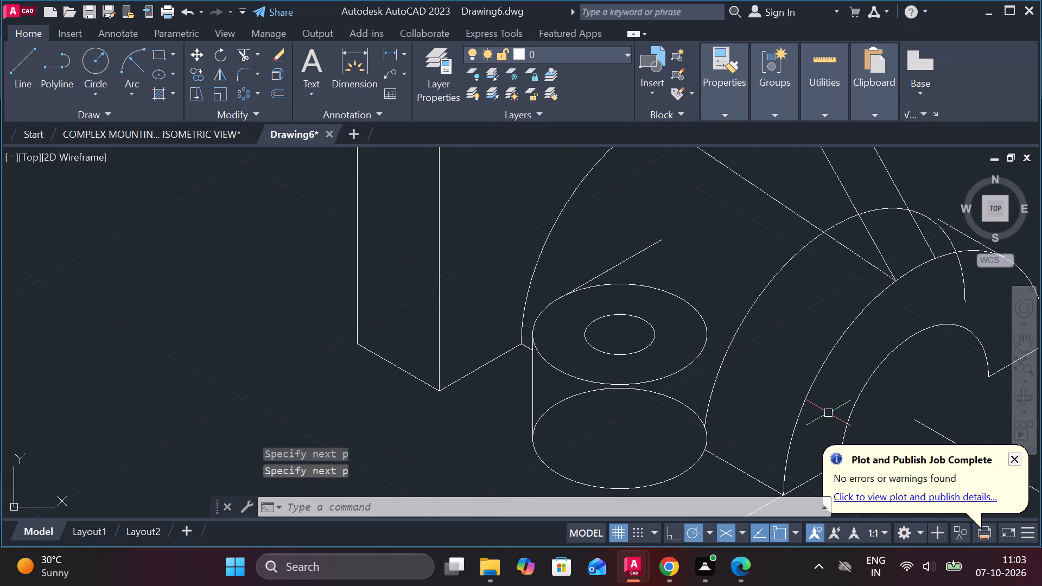
Draw a line about 27.2 units long at 30° from the lower-right edge of the top ellipse, crossing the large arc.
{"action": "key", "text": "l"}
{"action": "key", "text": "Return"}
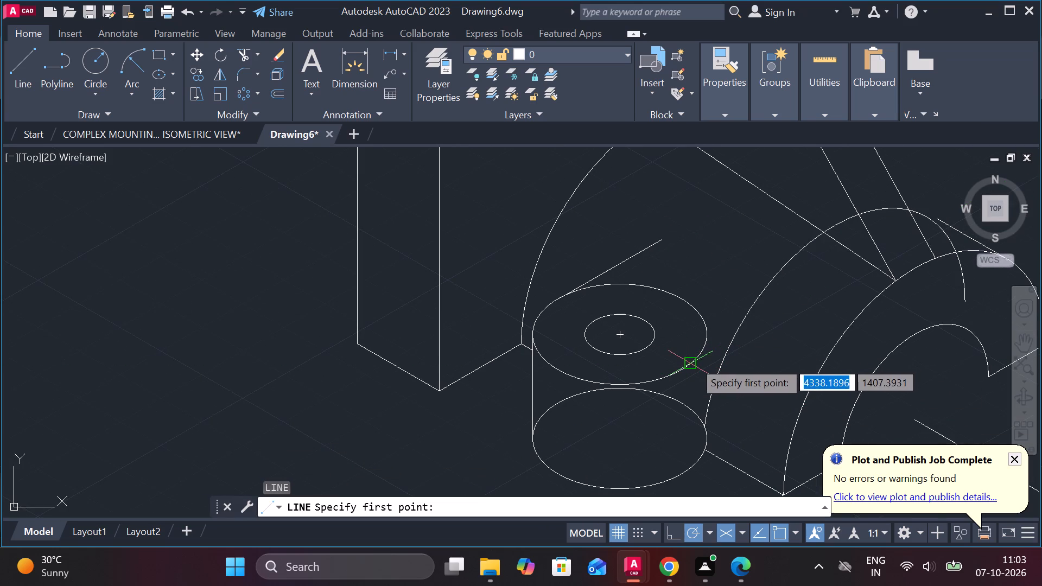
{"action": "left_click", "coordinate": [694, 361]}
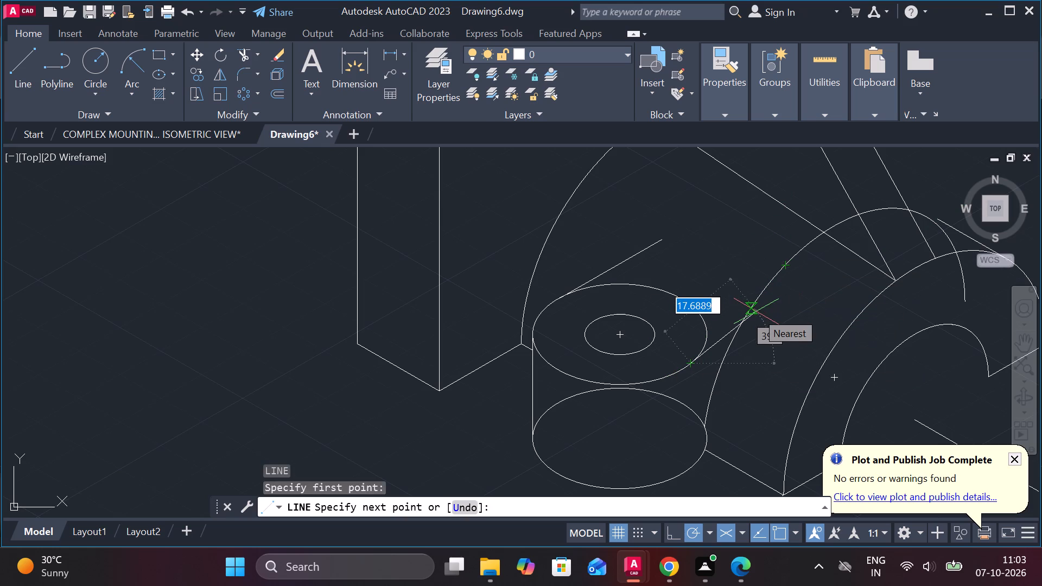
{"action": "scroll", "coordinate": [756, 311], "scroll_direction": "up", "scroll_amount": 2}
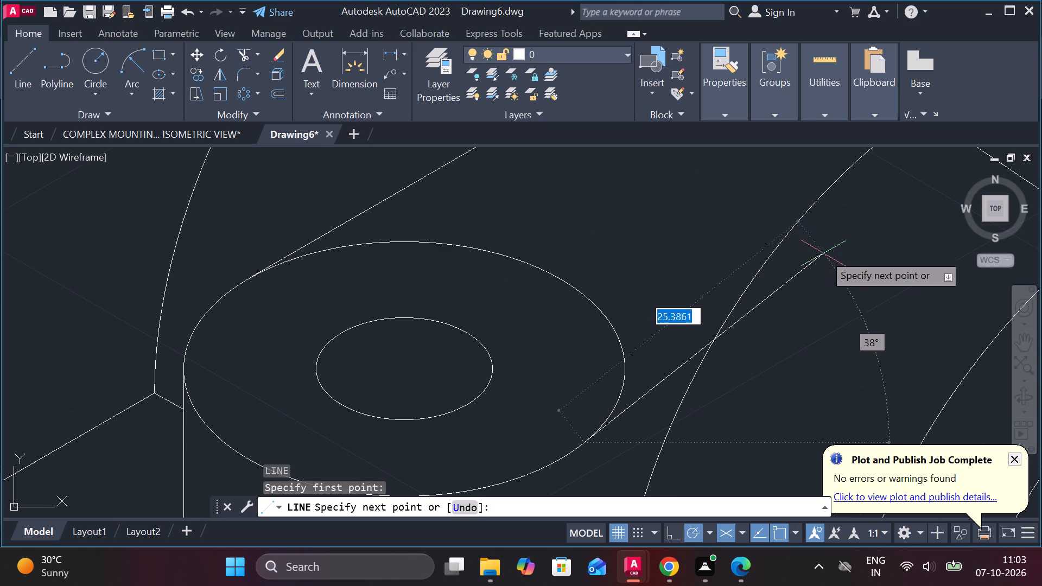
{"action": "scroll", "coordinate": [838, 292], "scroll_direction": "down", "scroll_amount": 1}
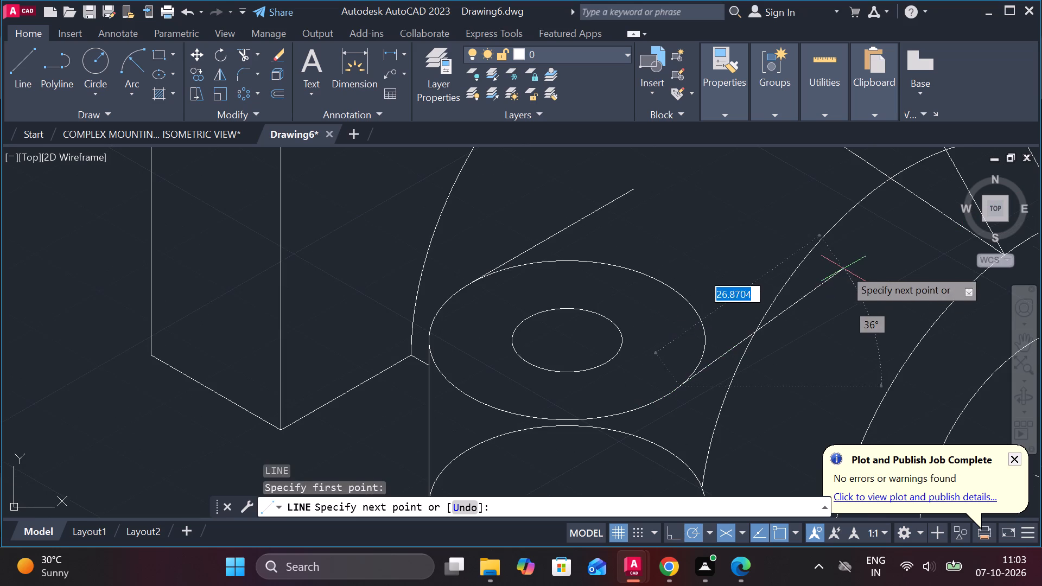
{"action": "scroll", "coordinate": [856, 285], "scroll_direction": "down", "scroll_amount": 1}
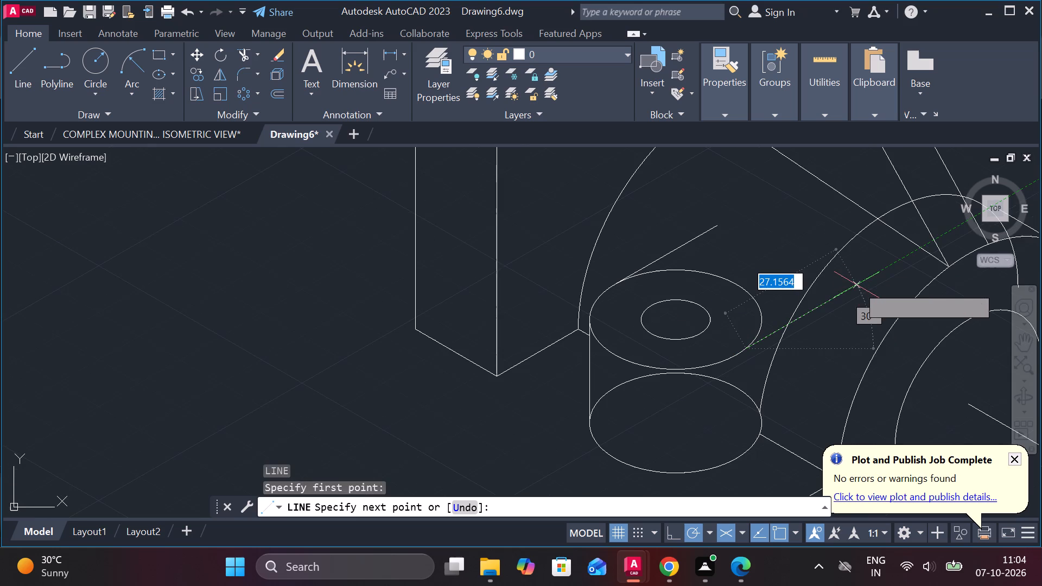
{"action": "left_click", "coordinate": [856, 285]}
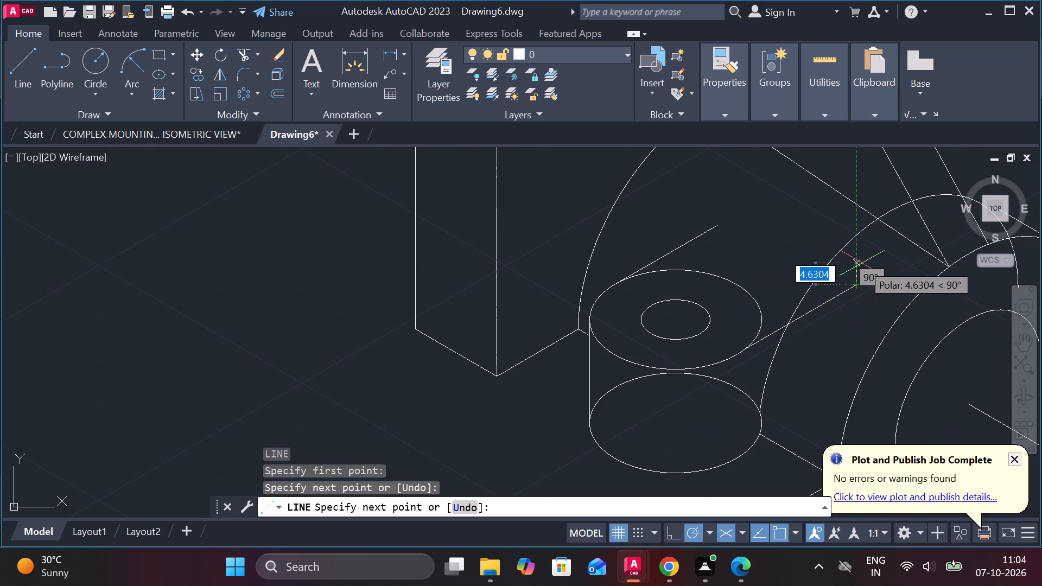
{"action": "key", "text": "Escape"}
Draw a line about 34 units long at 150° from where the lower slanted line meets the large arc, crossing the upper slanted line.
{"action": "key", "text": "l"}
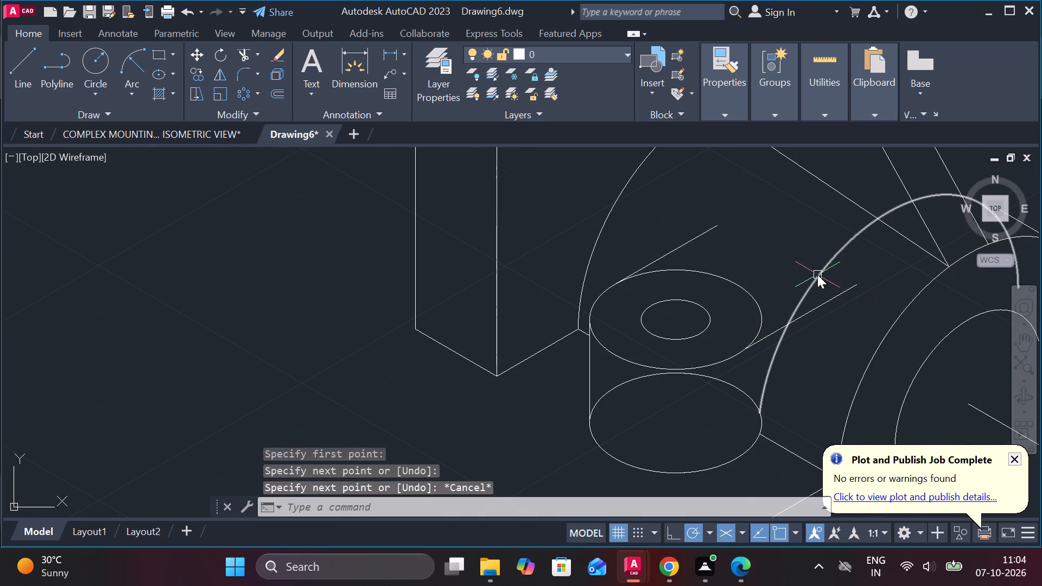
{"action": "key", "text": "Return"}
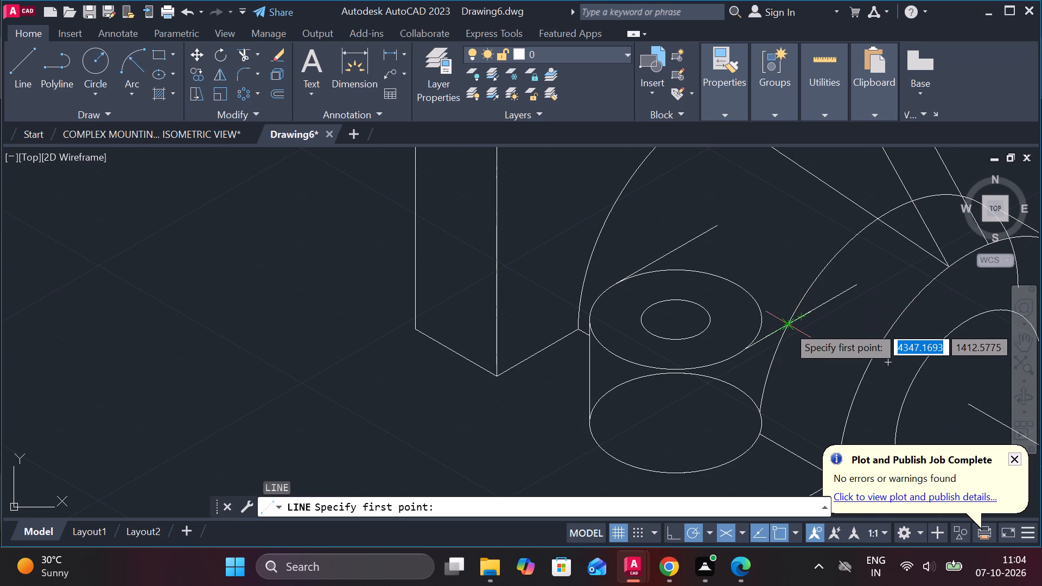
{"action": "left_click", "coordinate": [787, 326]}
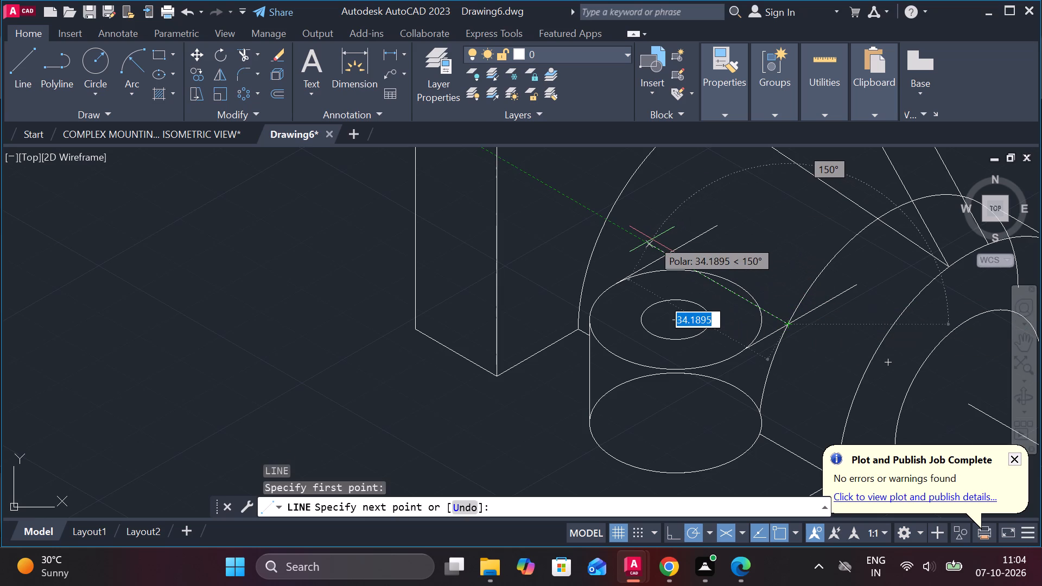
{"action": "left_click", "coordinate": [652, 239]}
{"action": "key", "text": "Escape"}
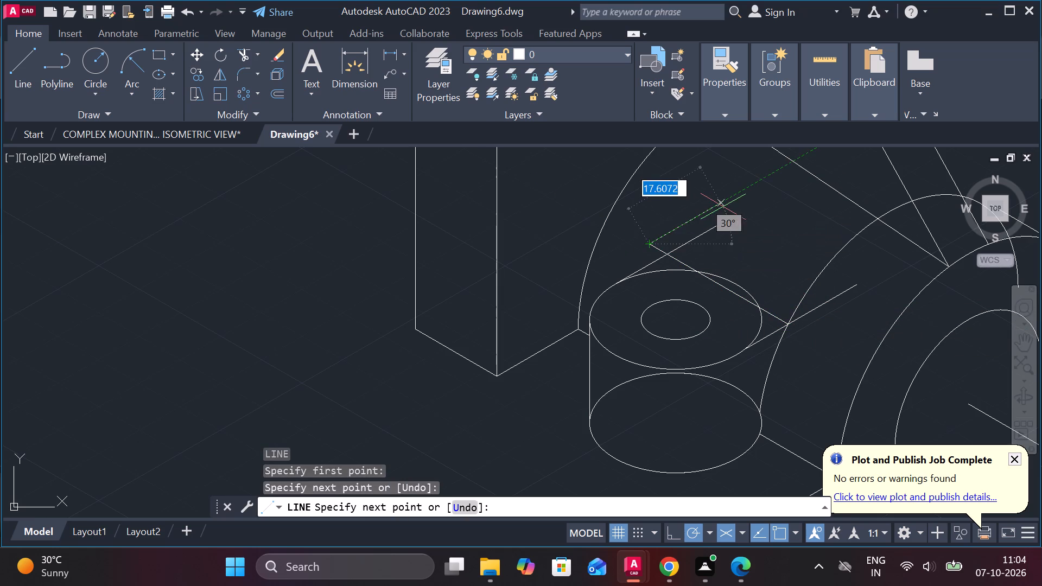
Trim the overhanging ends of the three new lines and the part of the top ellipse inside them to form the lug outline.
{"action": "type", "text": "tr"}
{"action": "key", "text": "Return"}
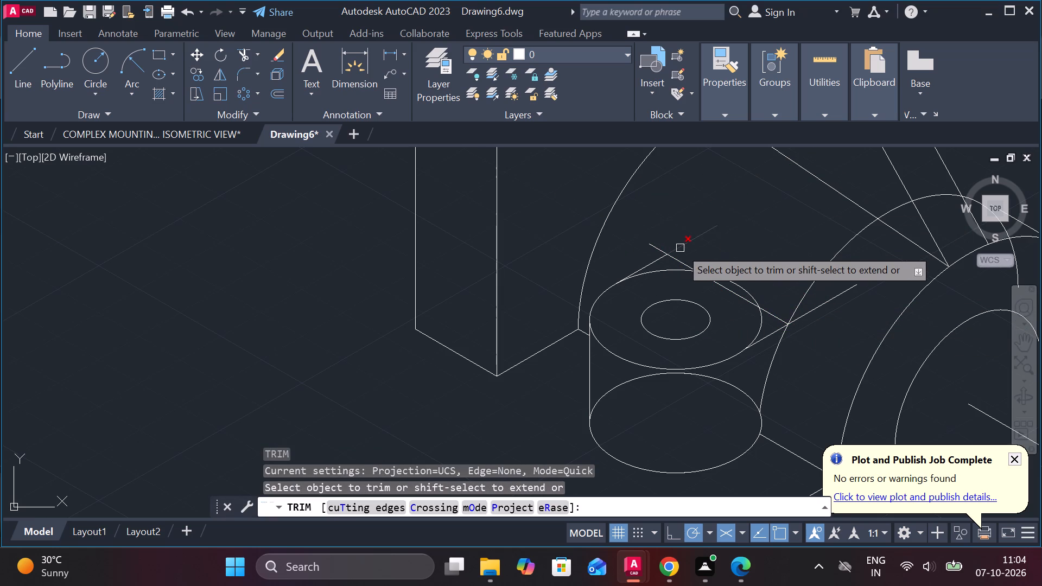
{"action": "left_click", "coordinate": [680, 248]}
{"action": "left_click", "coordinate": [653, 249]}
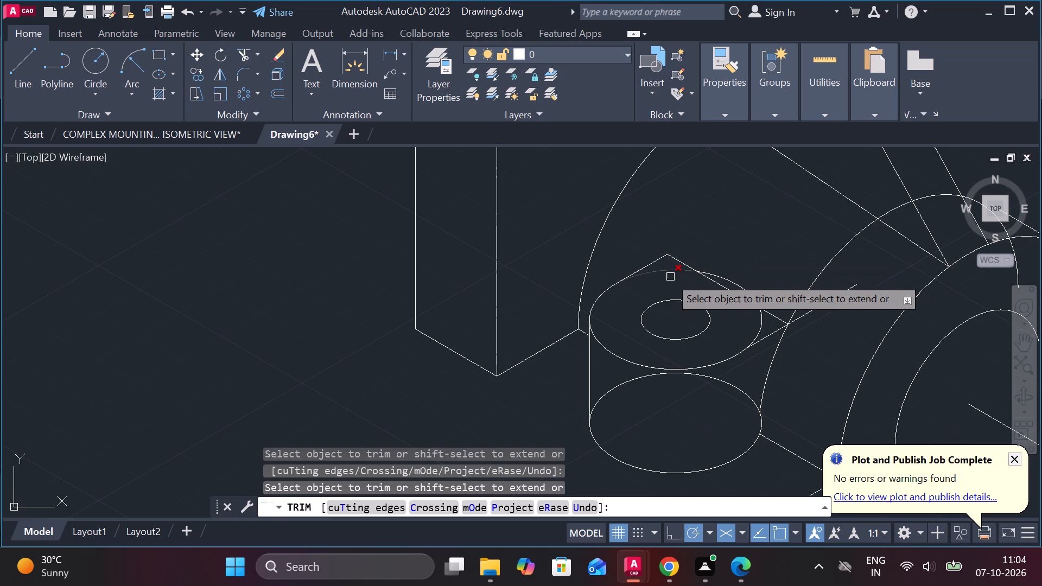
{"action": "left_click", "coordinate": [663, 272]}
{"action": "left_click", "coordinate": [732, 279]}
{"action": "left_click", "coordinate": [761, 323]}
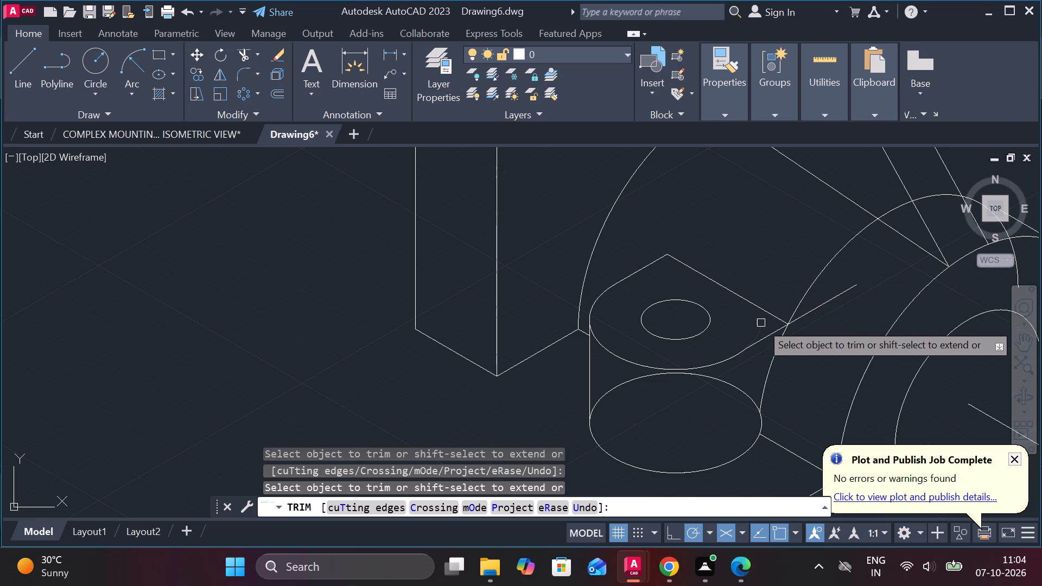
{"action": "left_click", "coordinate": [816, 309]}
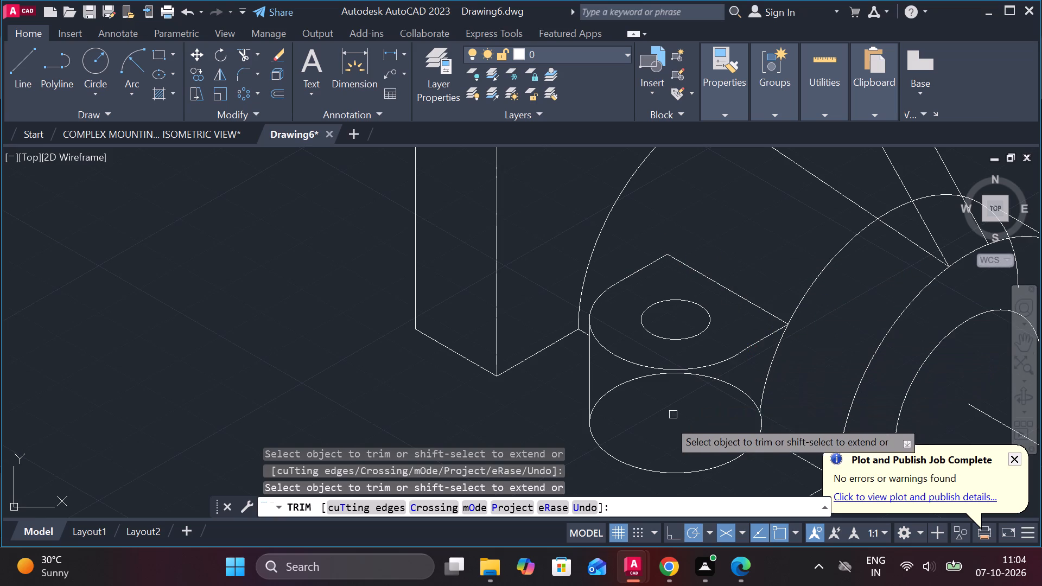
Trim away the hidden upper half of the boss's bottom ellipse and the leftover piece near the large arc's lower end.
{"action": "scroll", "coordinate": [662, 437], "scroll_direction": "down", "scroll_amount": 1}
{"action": "middle_click_drag", "start_coordinate": [659, 469], "coordinate": [633, 421]}
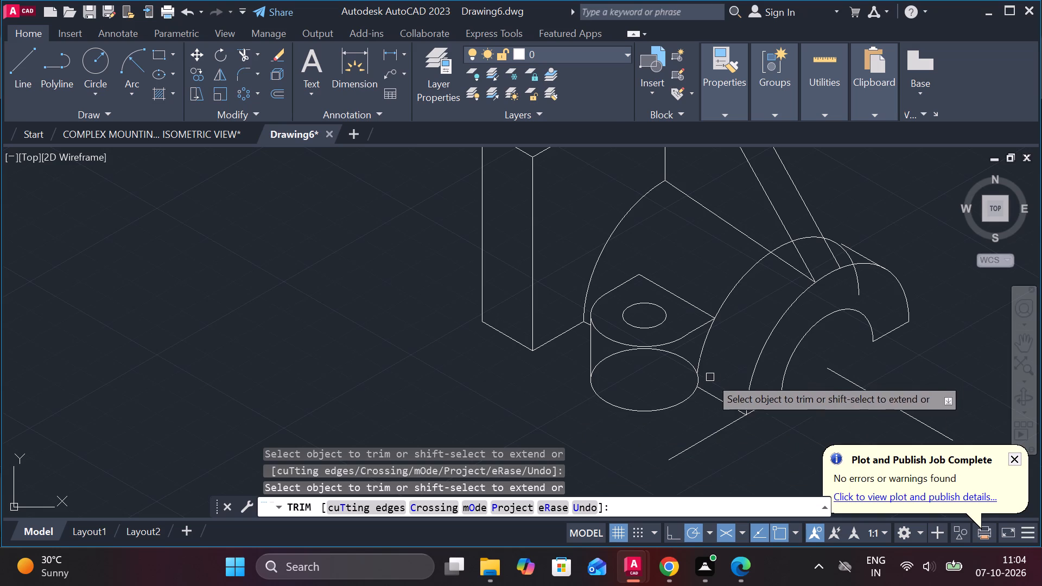
{"action": "scroll", "coordinate": [612, 381], "scroll_direction": "up", "scroll_amount": 1}
{"action": "left_click", "coordinate": [587, 352]}
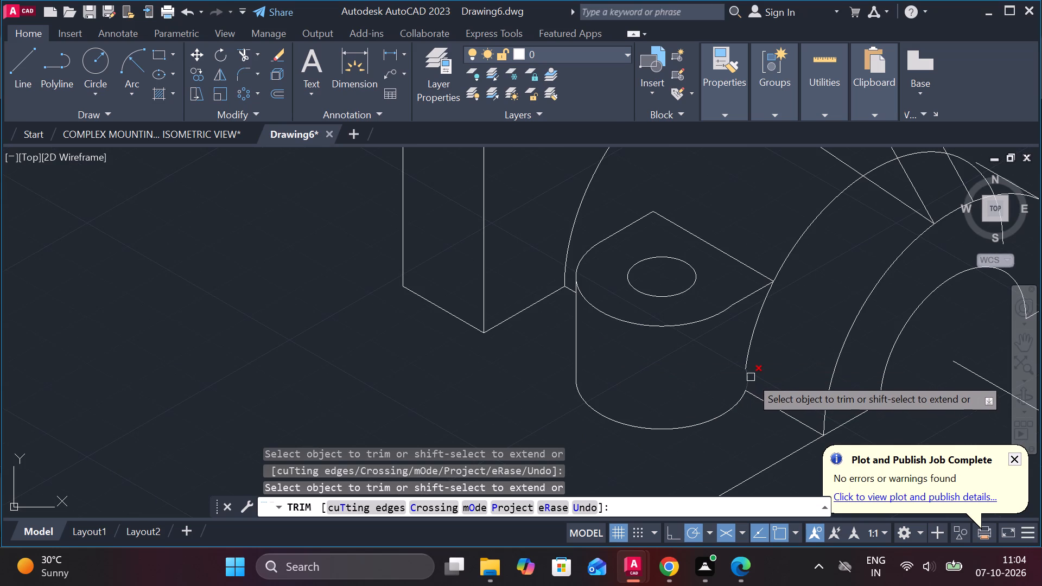
{"action": "left_click", "coordinate": [751, 377]}
{"action": "key", "text": "Escape"}
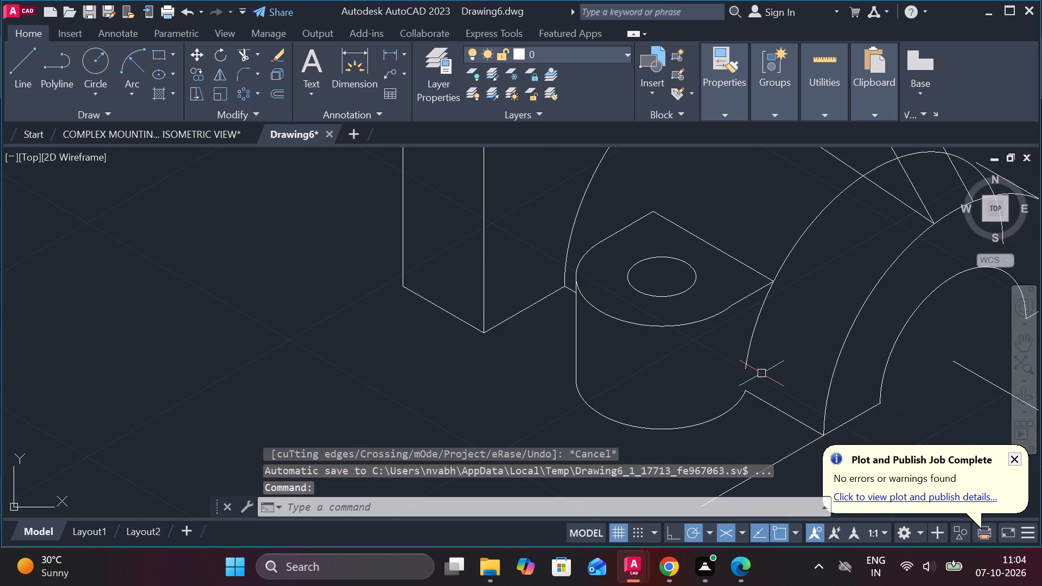
Extend the lower end of the large arc down to the base corner beside the boss's bottom curve.
{"action": "type", "text": "ex"}
{"action": "key", "text": "space"}
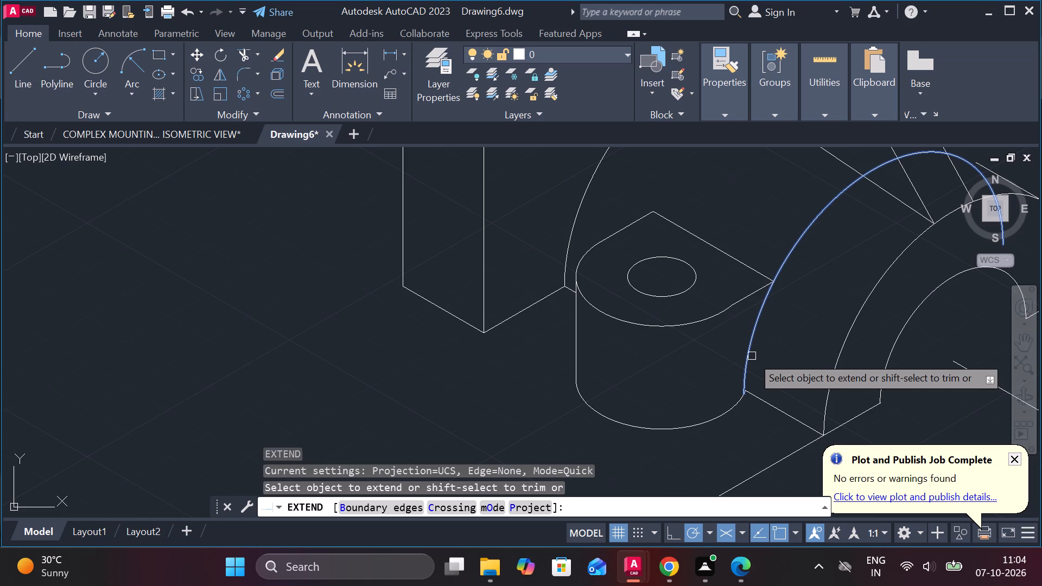
{"action": "left_click", "coordinate": [752, 356]}
{"action": "scroll", "coordinate": [739, 420], "scroll_direction": "up", "scroll_amount": 2}
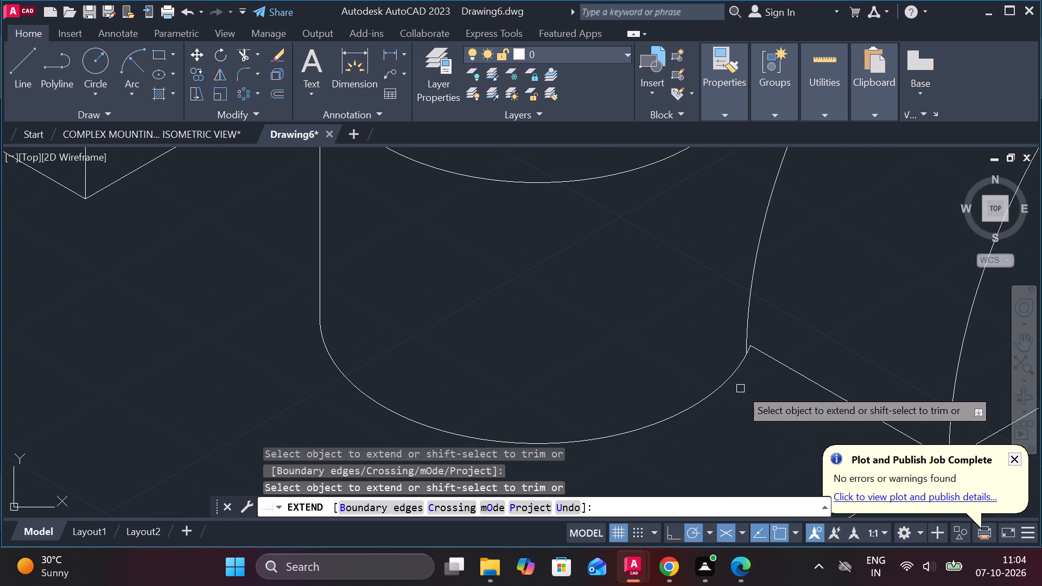
{"action": "middle_click_drag", "start_coordinate": [740, 388], "coordinate": [658, 369]}
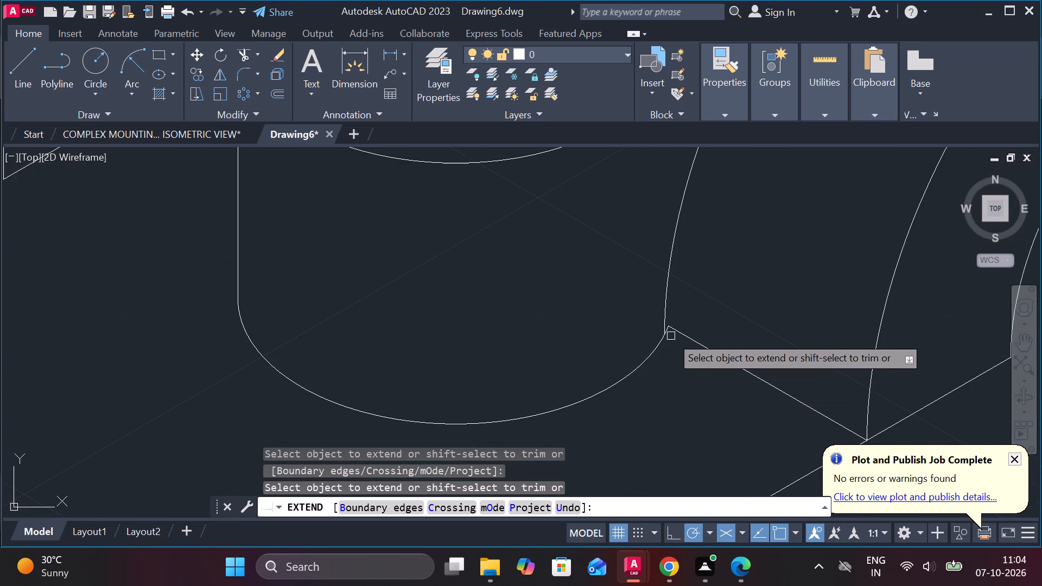
{"action": "scroll", "coordinate": [671, 336], "scroll_direction": "up", "scroll_amount": 1}
{"action": "scroll", "coordinate": [671, 336], "scroll_direction": "down", "scroll_amount": 4}
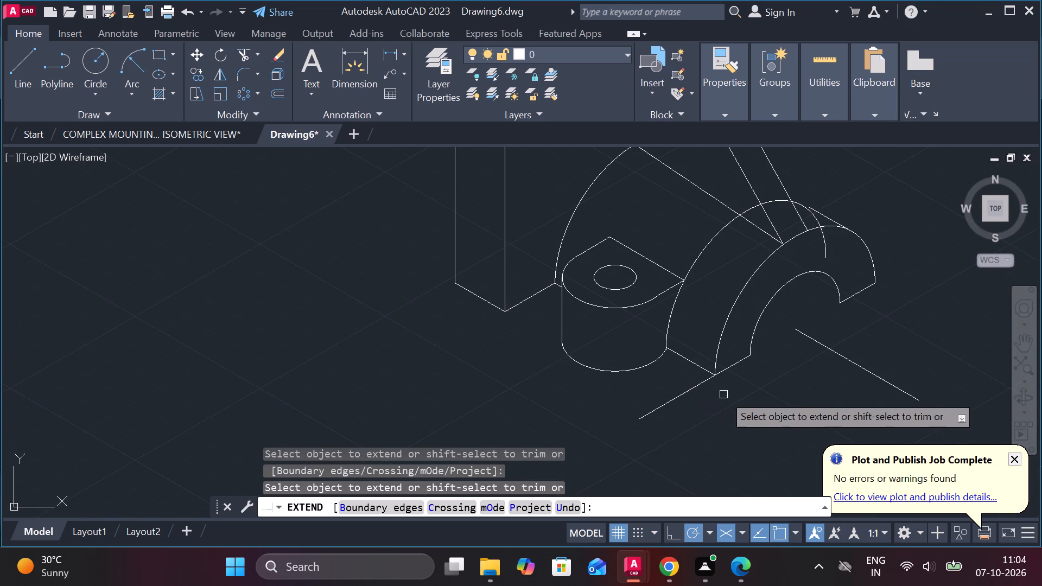
{"action": "middle_click_drag", "start_coordinate": [723, 394], "coordinate": [731, 424]}
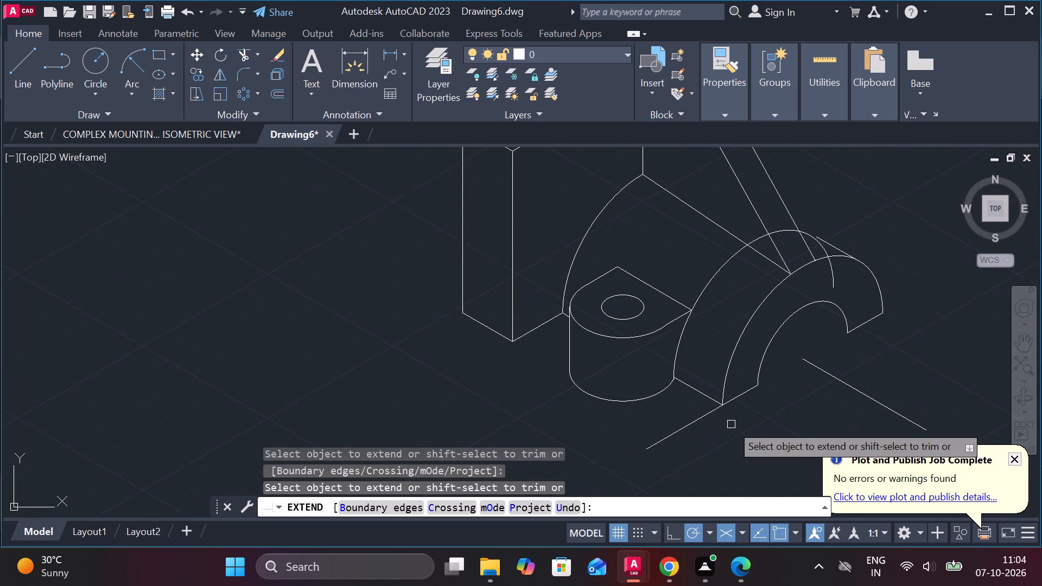
{"action": "key", "text": "Escape"}
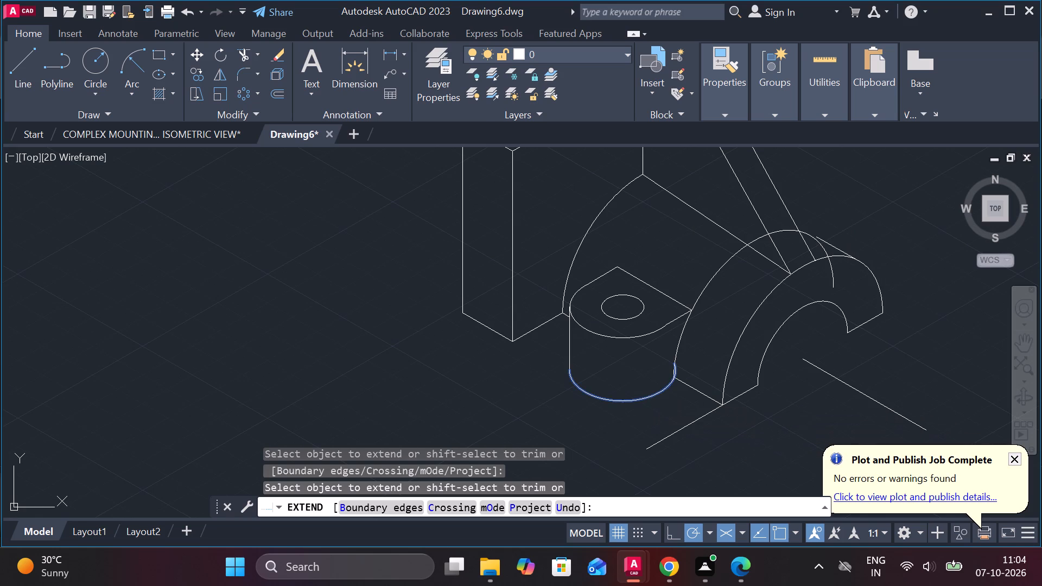
Draw a replacement slanted line from the boss's lower-right top edge, just below the existing one, extending past the large arc.
{"action": "scroll", "coordinate": [676, 297], "scroll_direction": "up", "scroll_amount": 2}
{"action": "scroll", "coordinate": [662, 386], "scroll_direction": "up", "scroll_amount": 3}
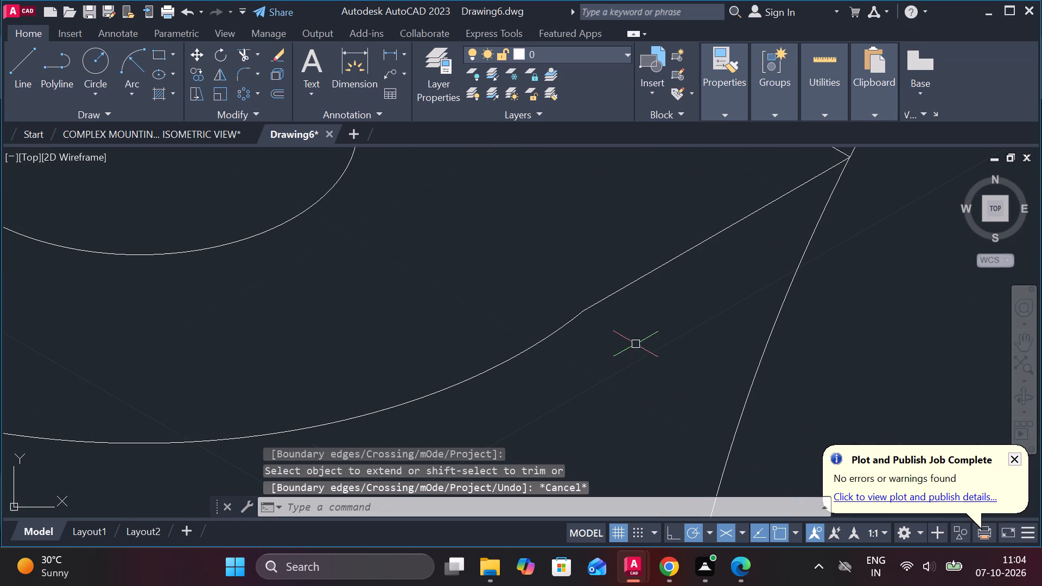
{"action": "scroll", "coordinate": [577, 312], "scroll_direction": "down", "scroll_amount": 2}
{"action": "key", "text": "l"}
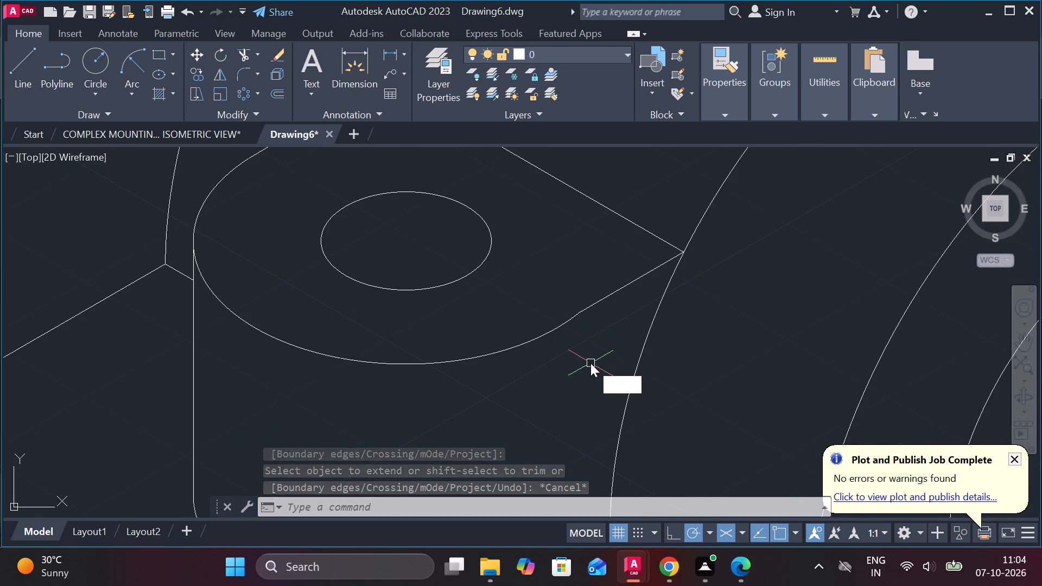
{"action": "key", "text": "Return"}
{"action": "left_click", "coordinate": [563, 322]}
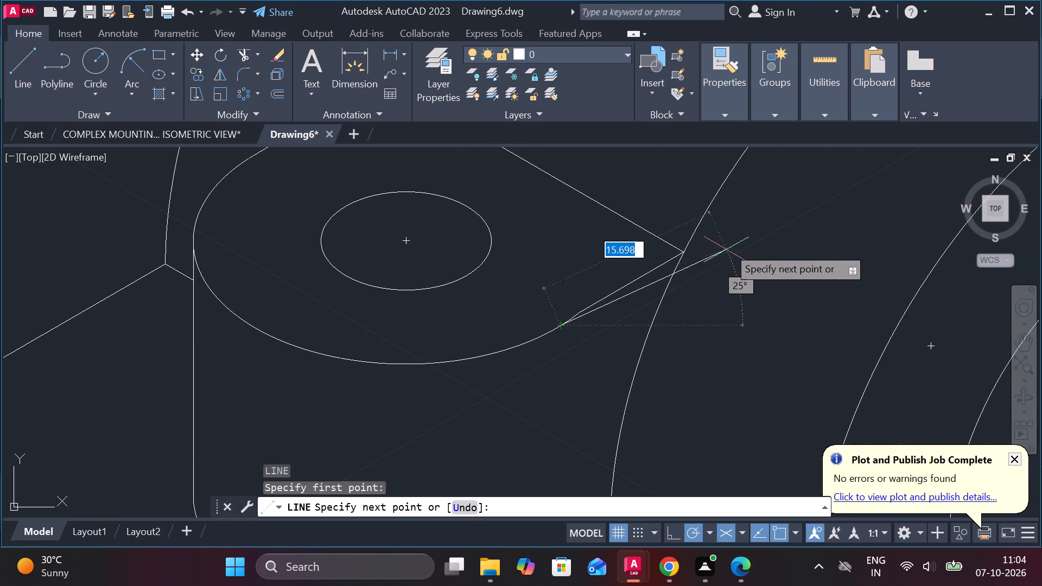
{"action": "left_click", "coordinate": [734, 228]}
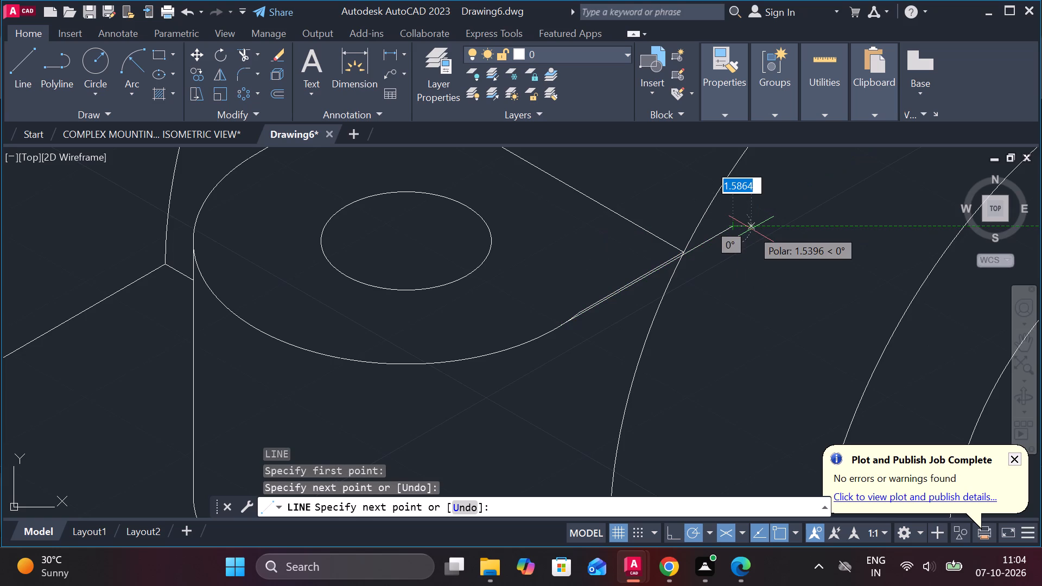
{"action": "key", "text": "Escape"}
Trim the replacement slanted line where it overhangs beyond the large arc.
{"action": "type", "text": "tr"}
{"action": "key", "text": "Return"}
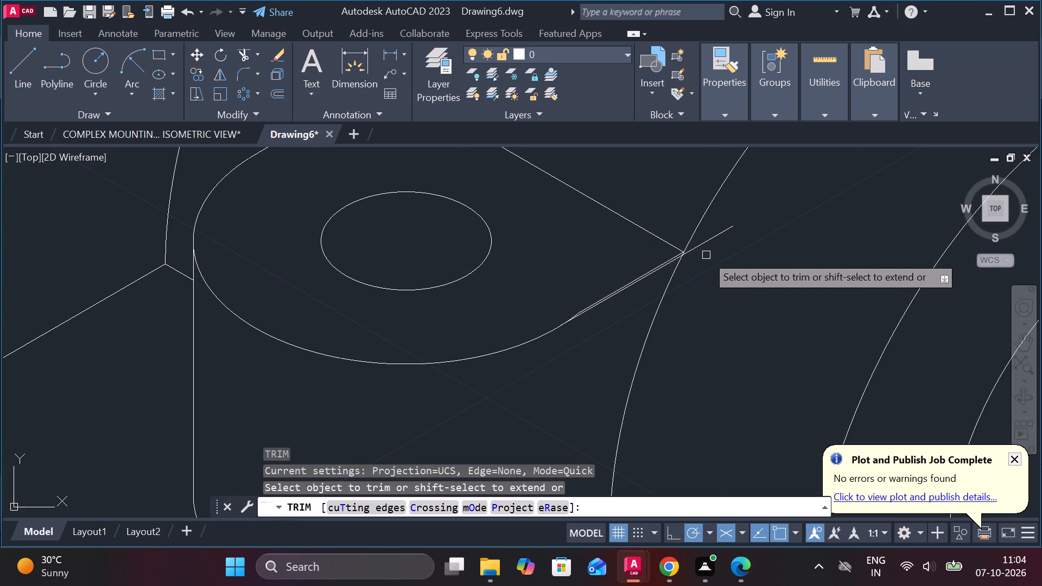
{"action": "left_click", "coordinate": [704, 251]}
{"action": "left_click", "coordinate": [706, 245]}
{"action": "left_click", "coordinate": [706, 244]}
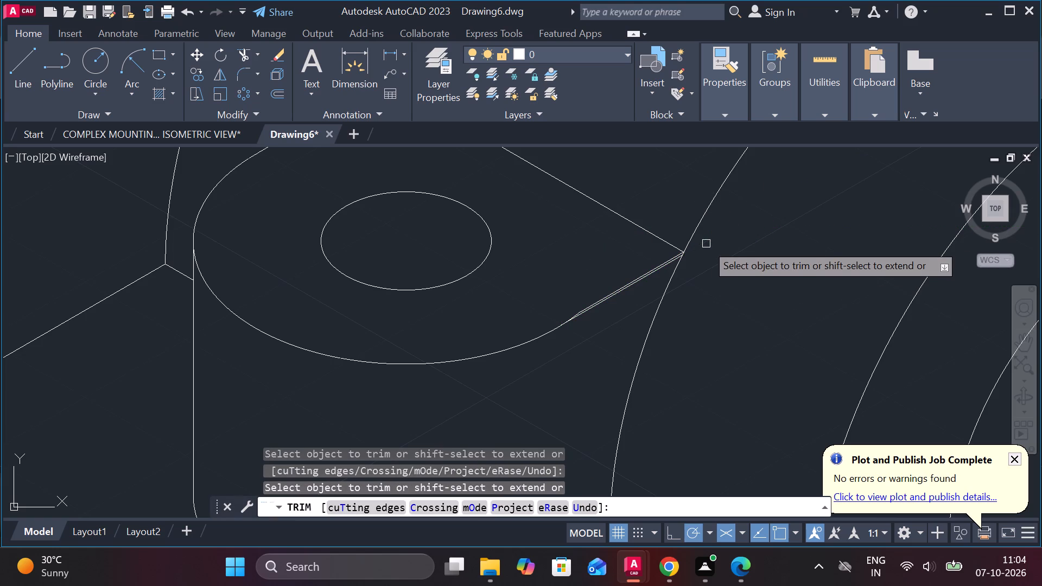
Trim away the original slanted line just above its replacement at the boss's top edge.
{"action": "scroll", "coordinate": [645, 263], "scroll_direction": "up", "scroll_amount": 2}
{"action": "left_click", "coordinate": [592, 313]}
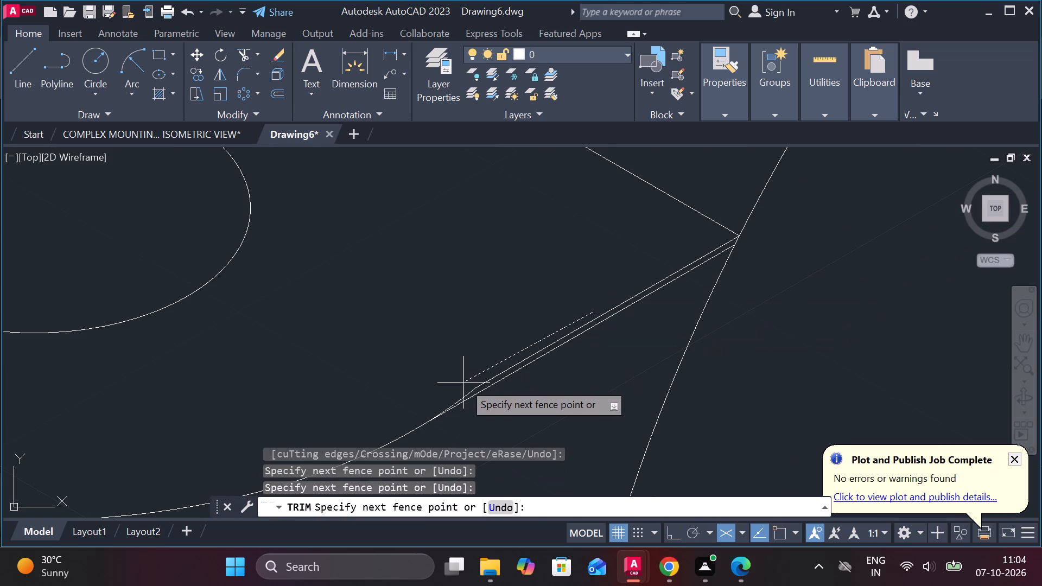
{"action": "left_click", "coordinate": [466, 395]}
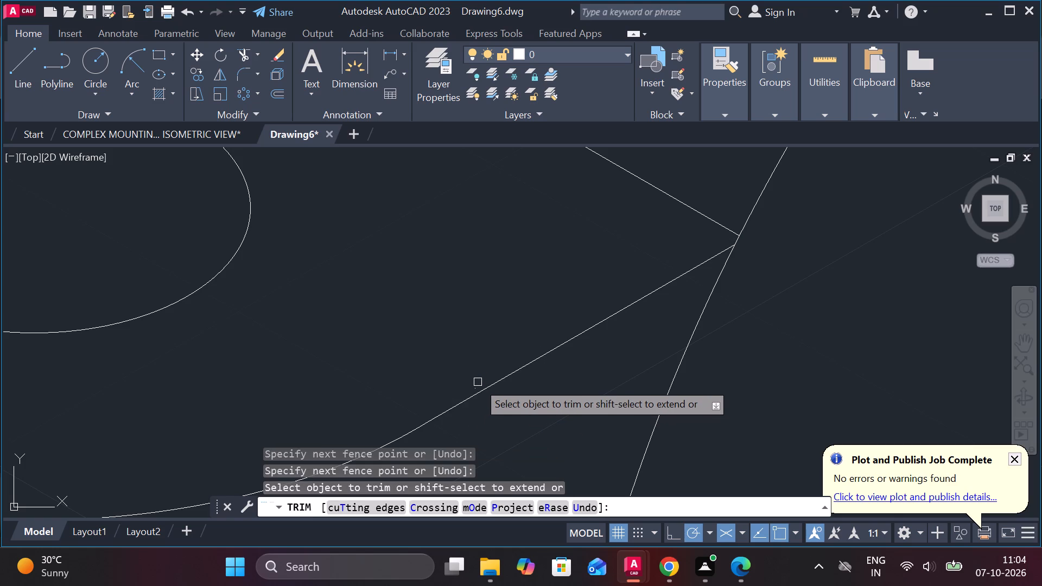
{"action": "left_click", "coordinate": [476, 384]}
{"action": "scroll", "coordinate": [488, 331], "scroll_direction": "down", "scroll_amount": 3}
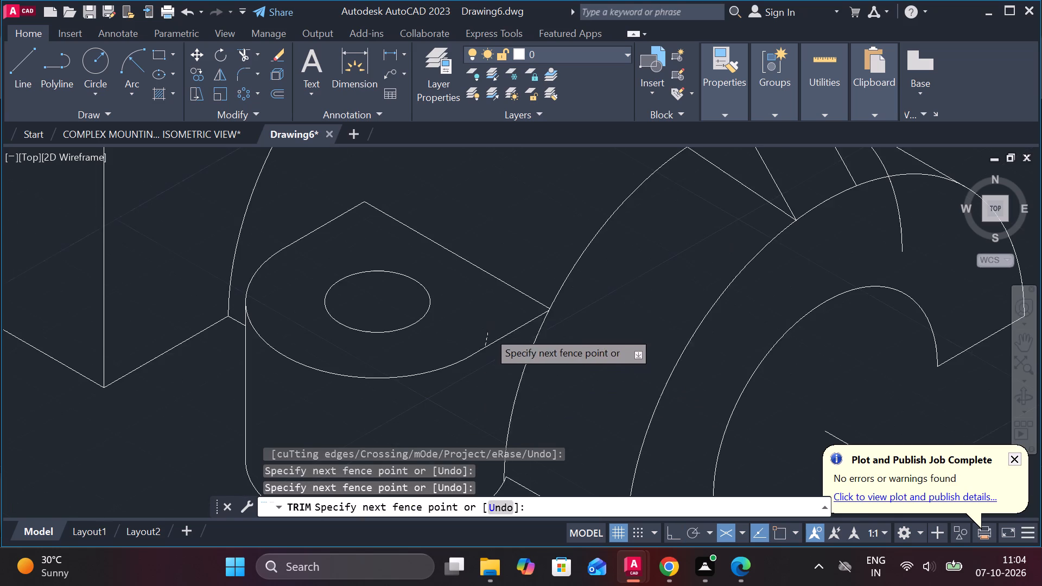
{"action": "scroll", "coordinate": [598, 323], "scroll_direction": "down", "scroll_amount": 2}
{"action": "key", "text": "Escape"}
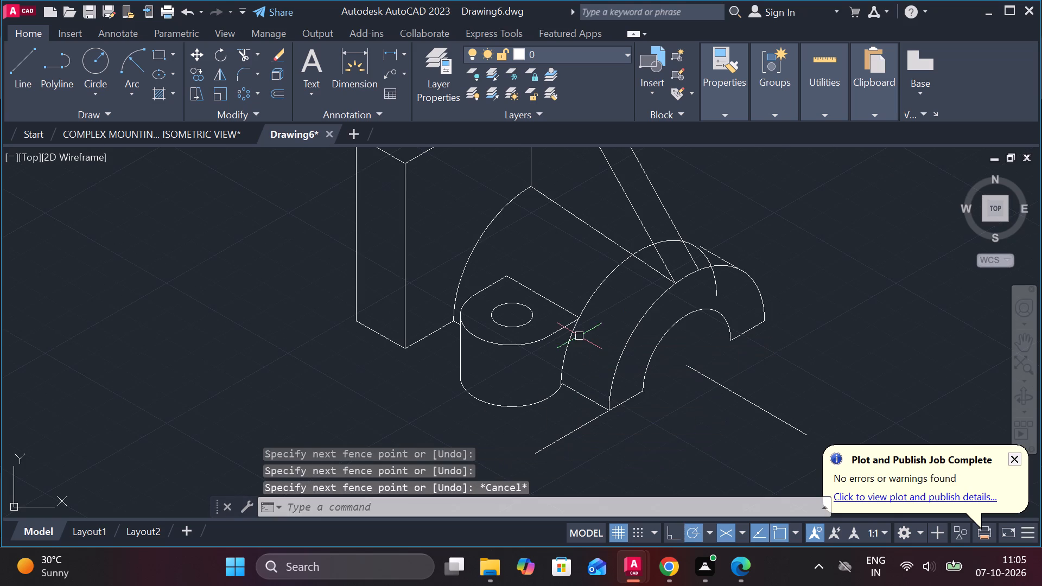
Erase the tiny leftover fragment just above the slanted line on the boss's top edge.
{"action": "scroll", "coordinate": [537, 324], "scroll_direction": "up", "scroll_amount": 7}
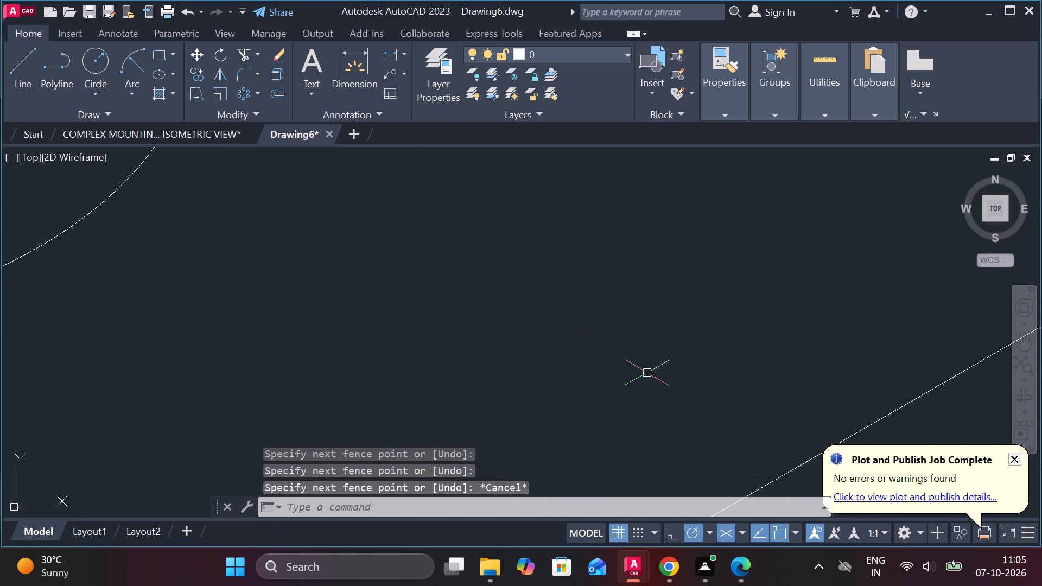
{"action": "middle_click_drag", "start_coordinate": [725, 424], "coordinate": [609, 283]}
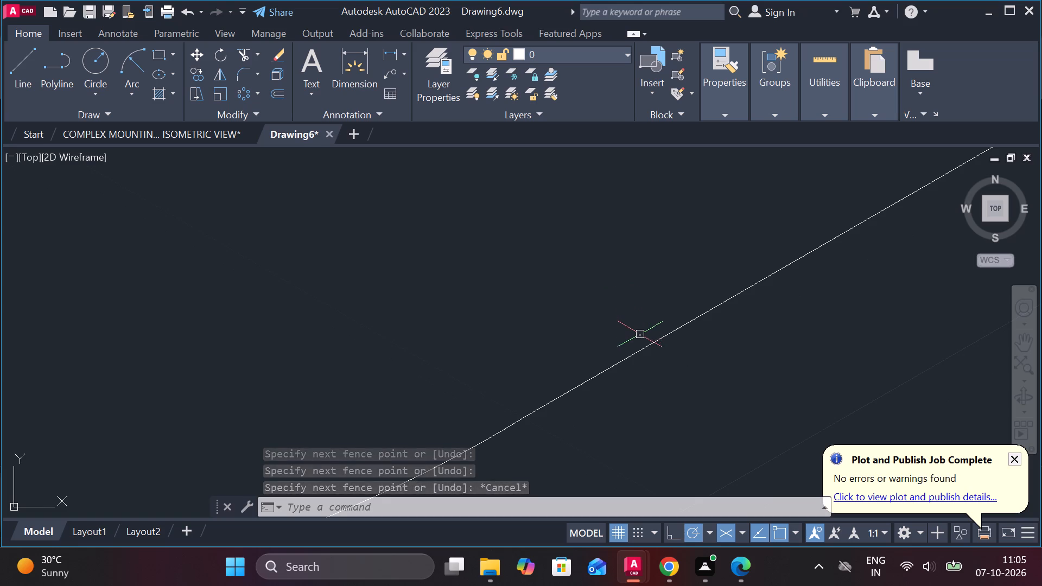
{"action": "left_click", "coordinate": [640, 334]}
{"action": "key", "text": "e"}
{"action": "key", "text": "Return"}
{"action": "scroll", "coordinate": [488, 272], "scroll_direction": "down", "scroll_amount": 5}
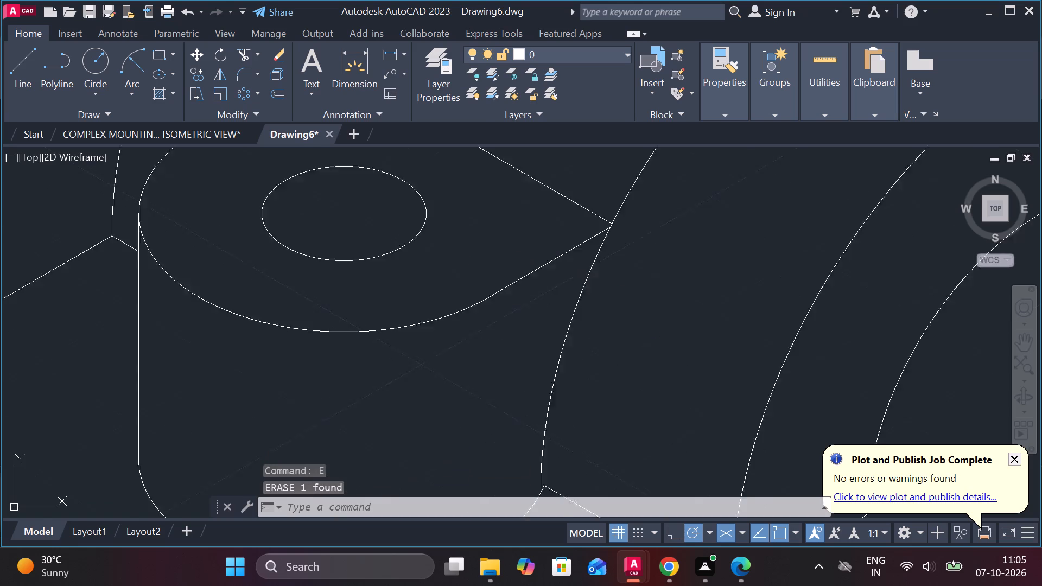
{"action": "scroll", "coordinate": [488, 272], "scroll_direction": "down", "scroll_amount": 2}
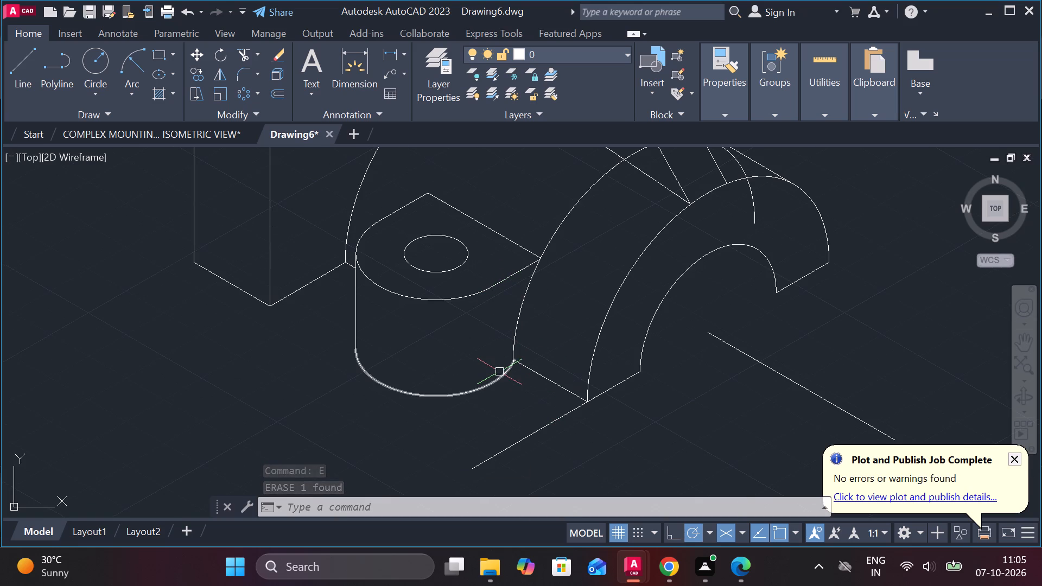
Trim the arch's rear arc above the boss's right corner, including its short piece between the straight edges beside the sloping rib.
{"action": "type", "text": "tr"}
{"action": "key", "text": "space"}
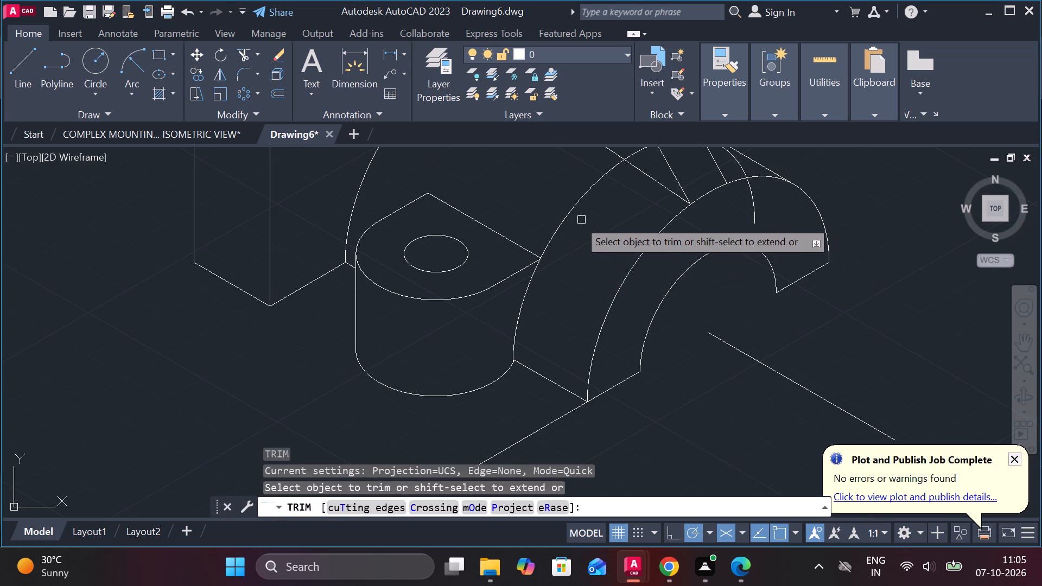
{"action": "left_click", "coordinate": [552, 226]}
{"action": "left_click", "coordinate": [552, 237]}
{"action": "left_click", "coordinate": [552, 239]}
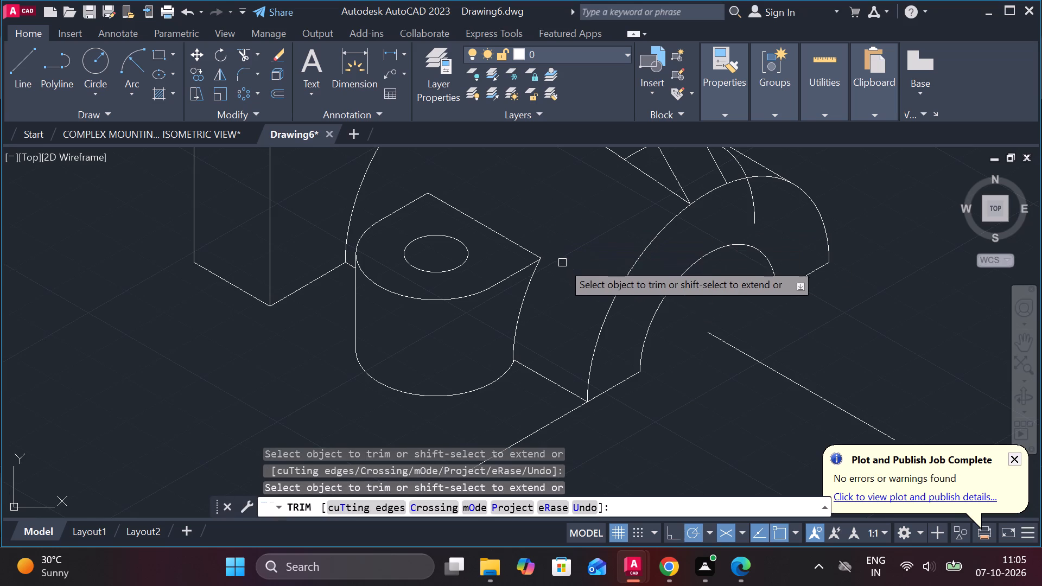
{"action": "scroll", "coordinate": [562, 263], "scroll_direction": "down", "scroll_amount": 2}
{"action": "scroll", "coordinate": [603, 209], "scroll_direction": "up", "scroll_amount": 3}
{"action": "left_click", "coordinate": [616, 232]}
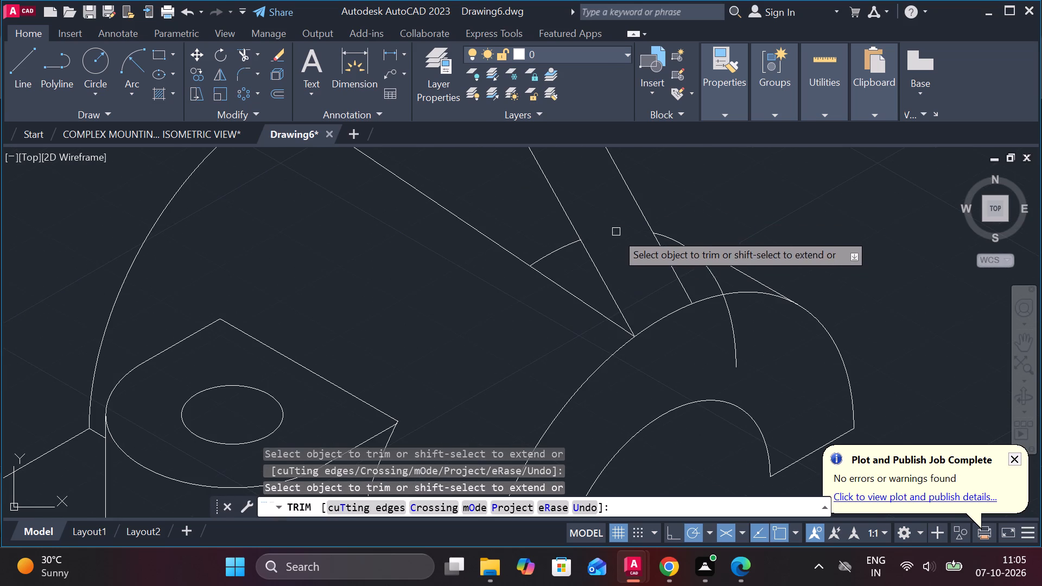
{"action": "left_click", "coordinate": [563, 252]}
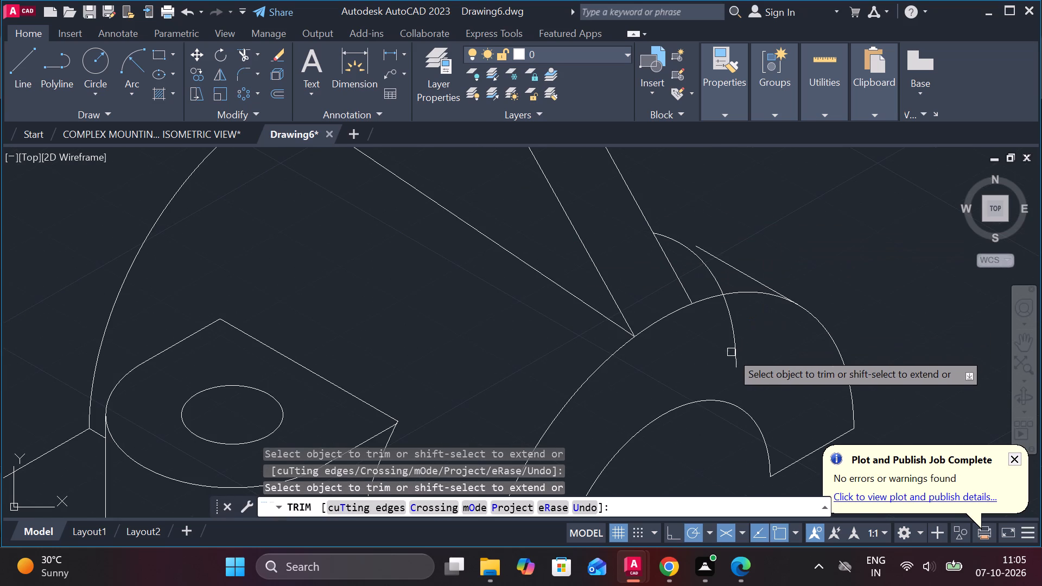
Trim away the rest of the arch's rear arc, inside the front face and beside the sloping rib.
{"action": "left_click", "coordinate": [731, 352]}
{"action": "left_click", "coordinate": [741, 341]}
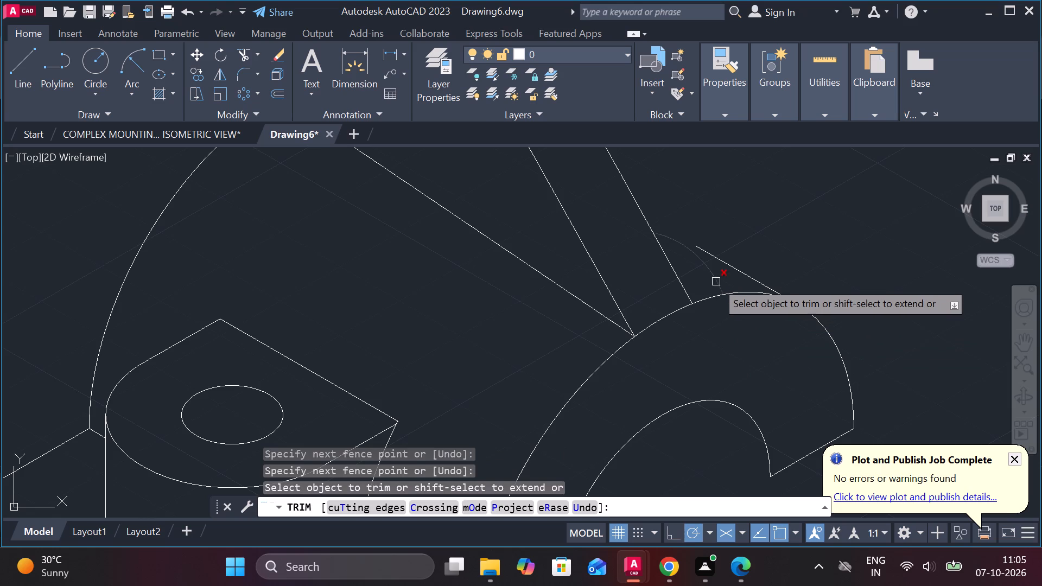
{"action": "left_click", "coordinate": [716, 282]}
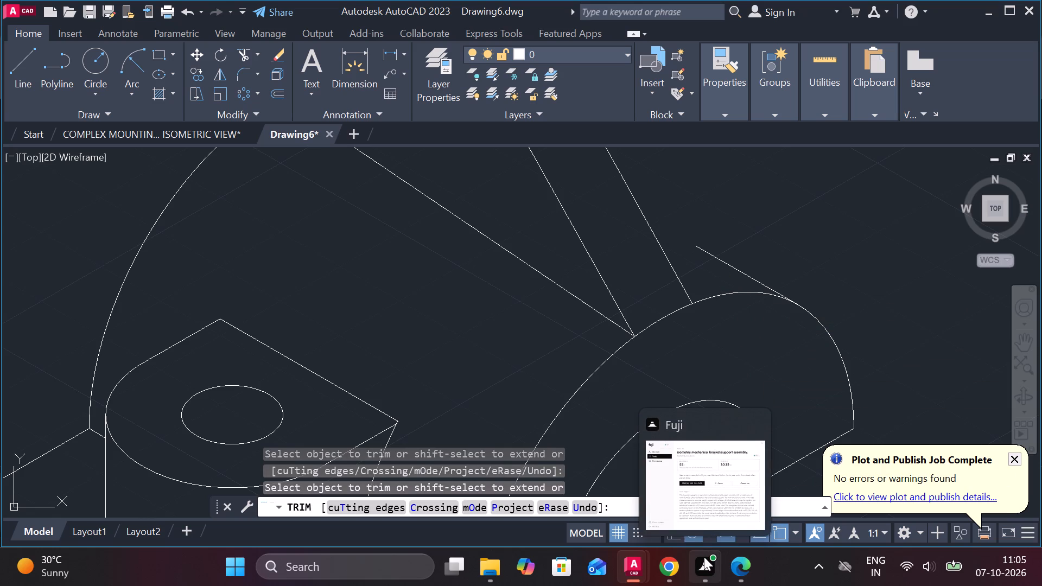
{"action": "scroll", "coordinate": [475, 323], "scroll_direction": "down", "scroll_amount": 2}
{"action": "middle_click_drag", "start_coordinate": [482, 323], "coordinate": [602, 309]}
{"action": "middle_click_drag", "start_coordinate": [808, 290], "coordinate": [809, 302]}
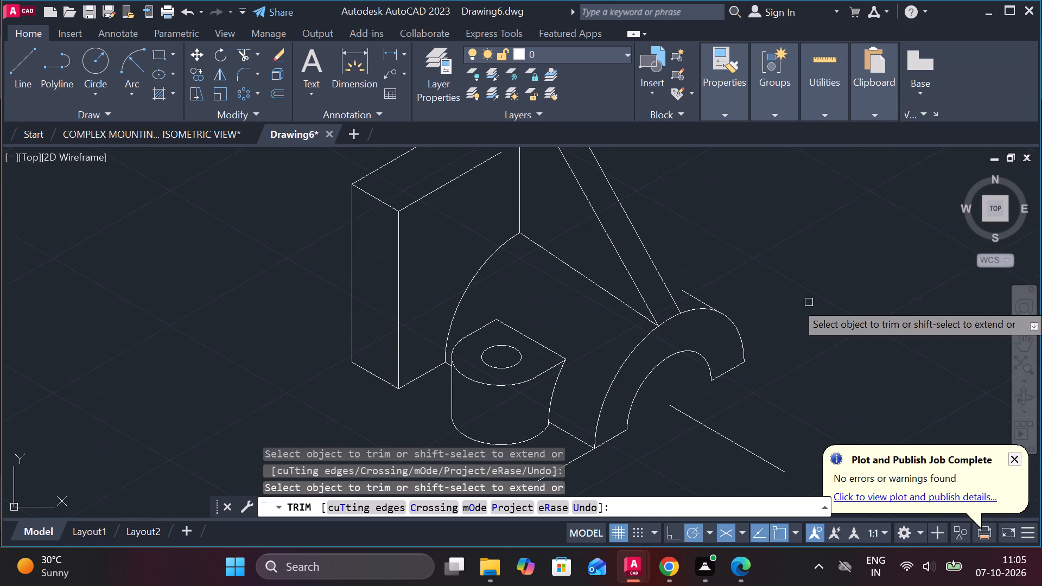
{"action": "key", "text": "Escape"}
Draw a line at 60° from the vertical plate's top front corner, about 126 units long, up past the upper cylinder.
{"action": "scroll", "coordinate": [799, 294], "scroll_direction": "down", "scroll_amount": 1}
{"action": "middle_click_drag", "start_coordinate": [792, 279], "coordinate": [747, 388]}
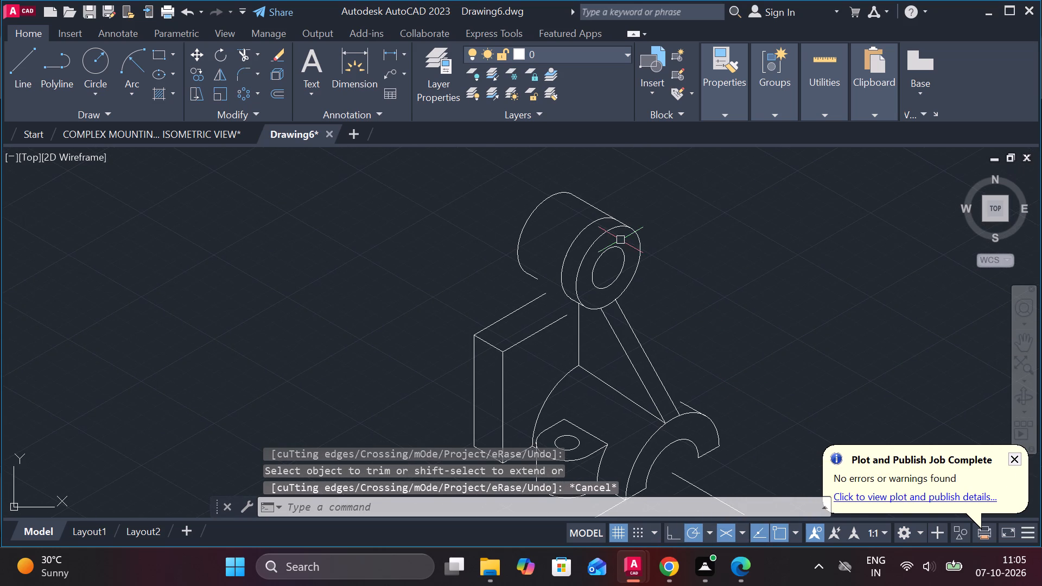
{"action": "key", "text": "l"}
{"action": "key", "text": "Return"}
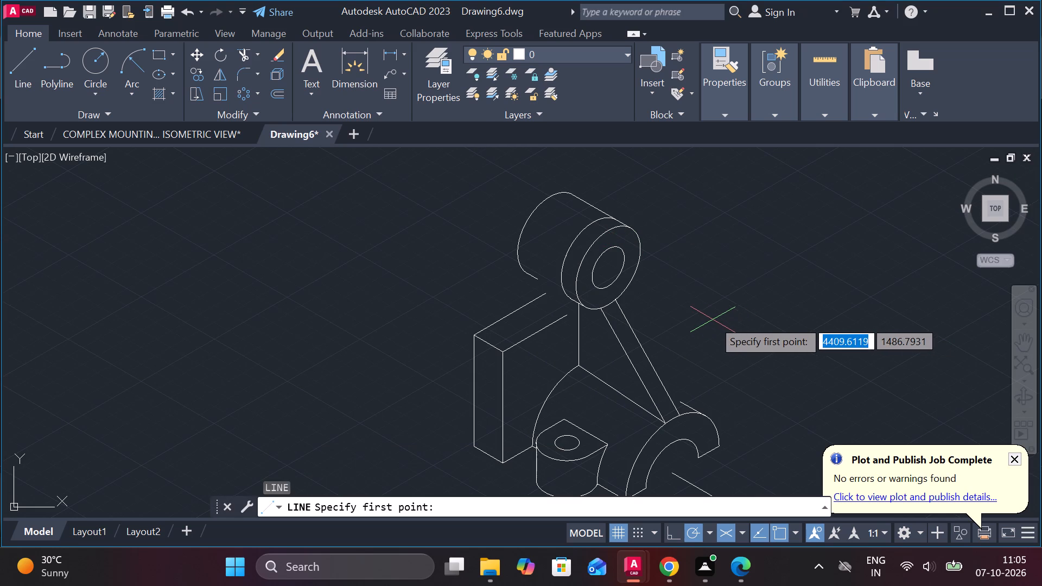
{"action": "left_click", "coordinate": [504, 349]}
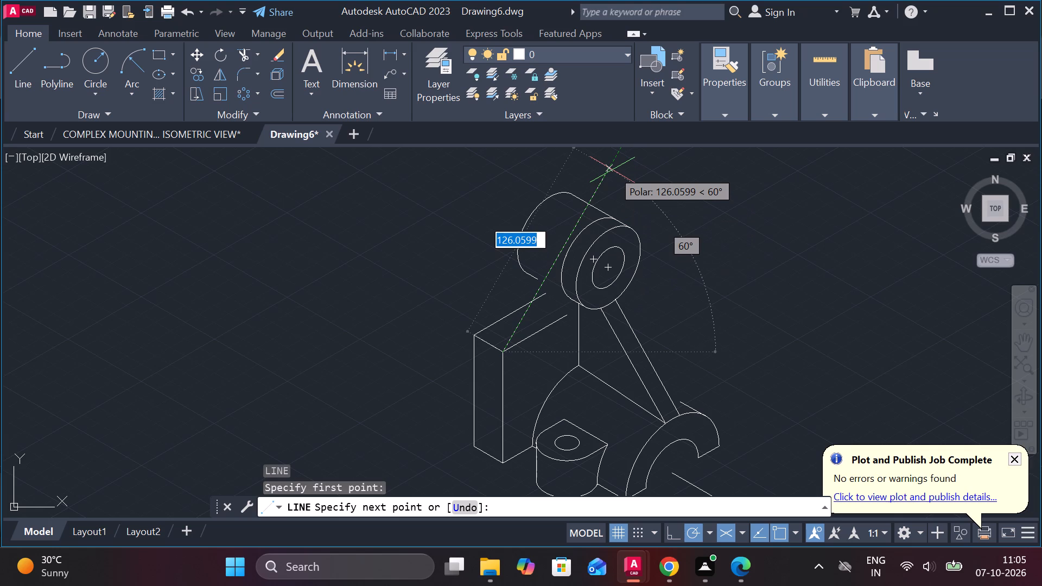
{"action": "left_click", "coordinate": [612, 170]}
{"action": "key", "text": "Escape"}
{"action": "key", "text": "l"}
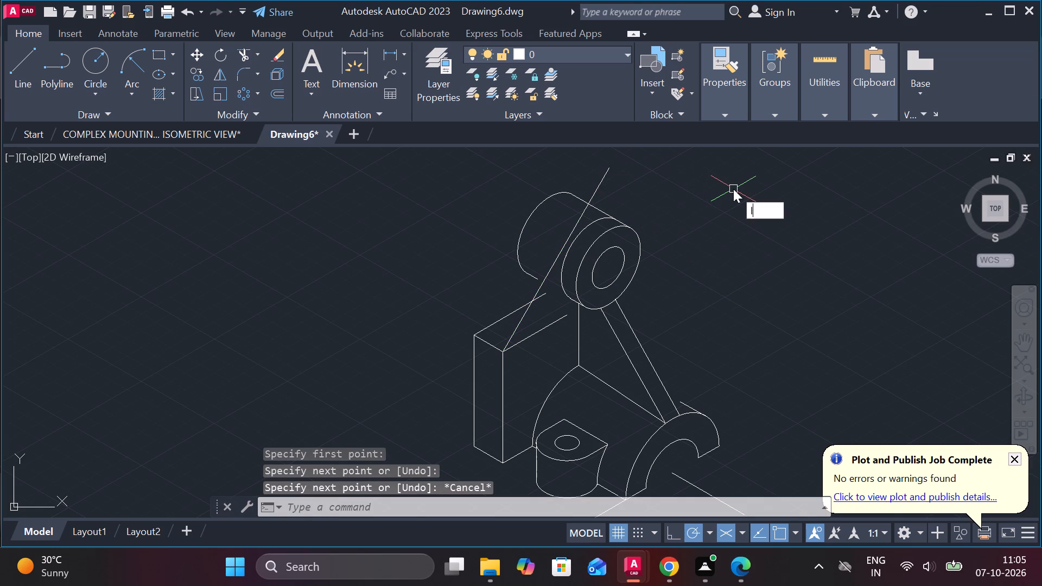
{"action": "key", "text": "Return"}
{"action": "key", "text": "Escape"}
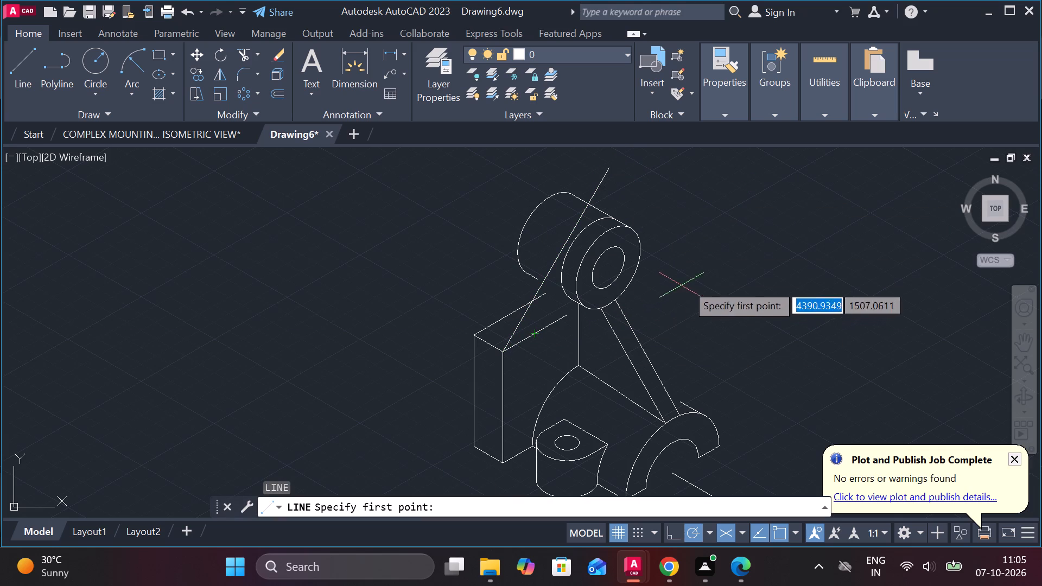
Copy the 60° line 10 units from the plate's front corner toward the back along its short top edge.
{"action": "left_click", "coordinate": [526, 317]}
{"action": "type", "text": "co"}
{"action": "key", "text": "Return"}
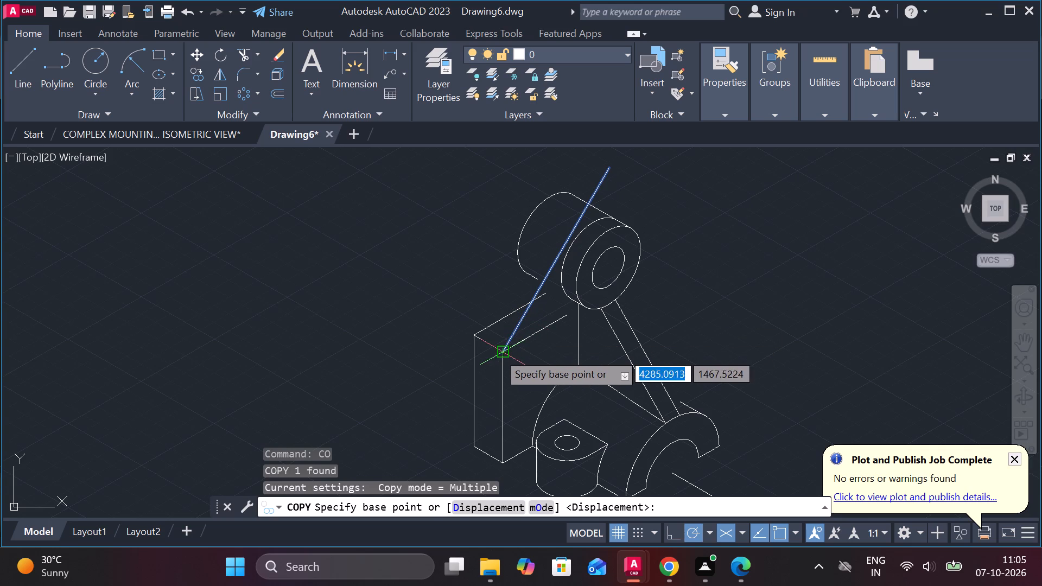
{"action": "left_click", "coordinate": [498, 352]}
{"action": "type", "text": "10"}
{"action": "key", "text": "Return"}
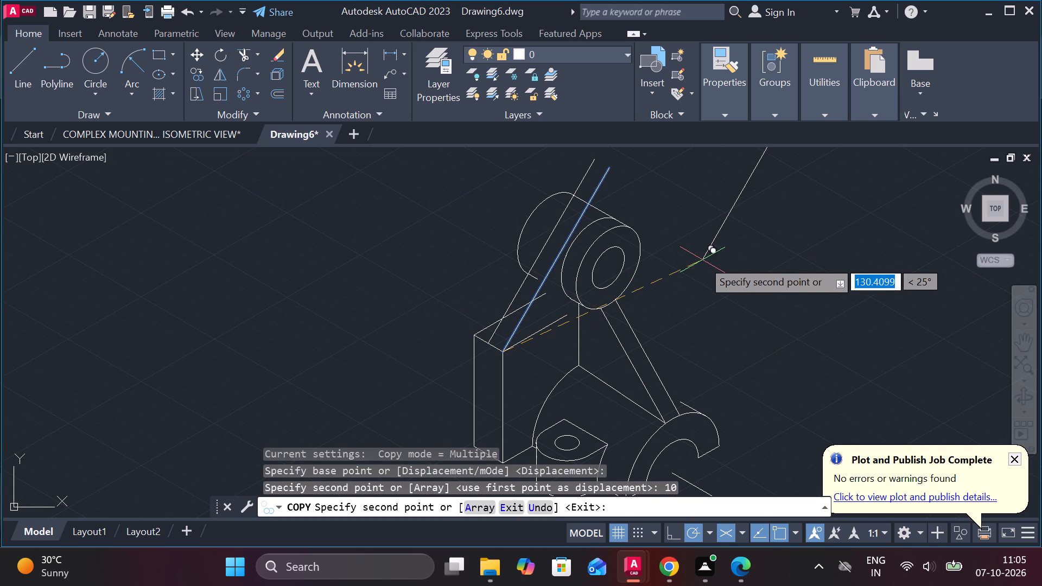
{"action": "key", "text": "Escape"}
{"action": "middle_click", "coordinate": [702, 260]}
Trim the plate's rear top edge beyond the copied slanted line and remove its front top edge.
{"action": "type", "text": "tr"}
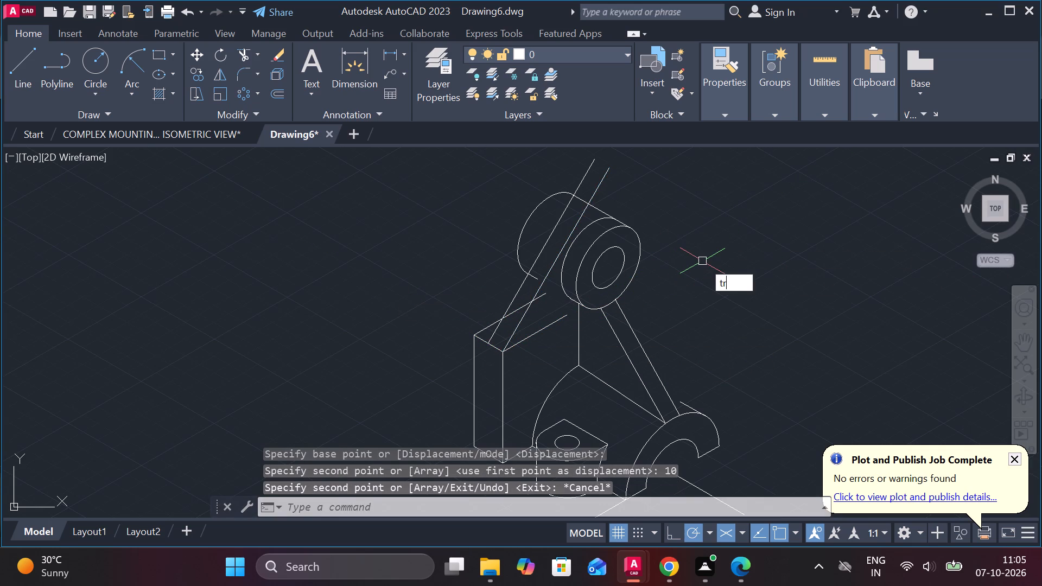
{"action": "key", "text": "space"}
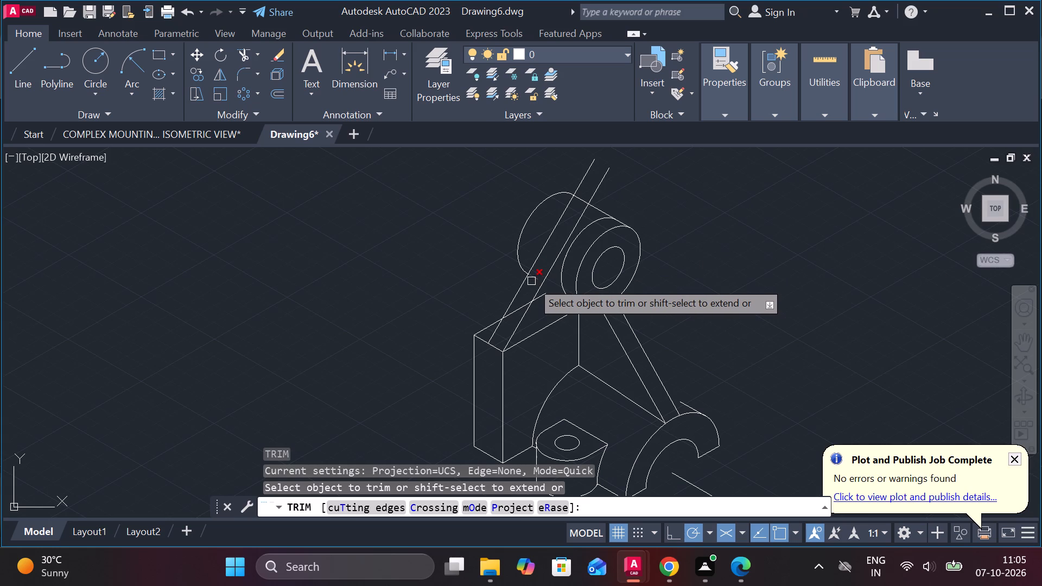
{"action": "left_click", "coordinate": [531, 278]}
{"action": "key", "text": "ctrl+z"}
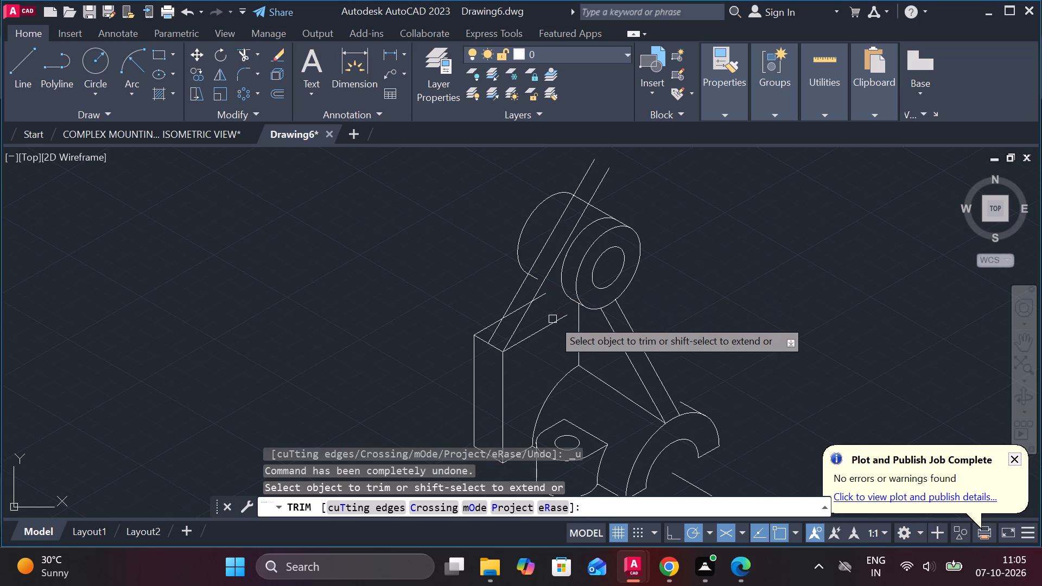
{"action": "scroll", "coordinate": [524, 308], "scroll_direction": "up", "scroll_amount": 2}
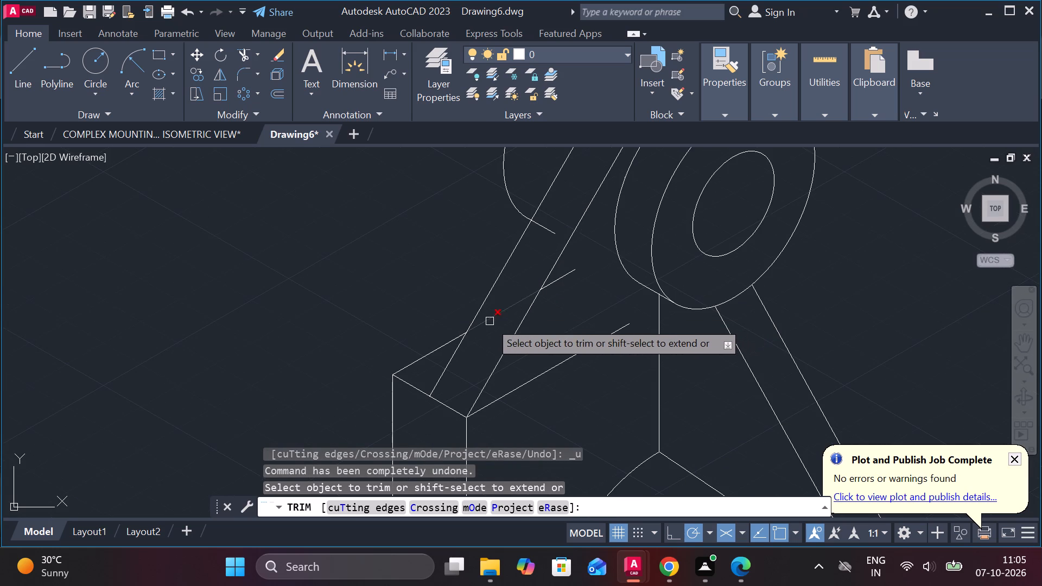
{"action": "left_click", "coordinate": [490, 321]}
{"action": "left_click", "coordinate": [563, 278]}
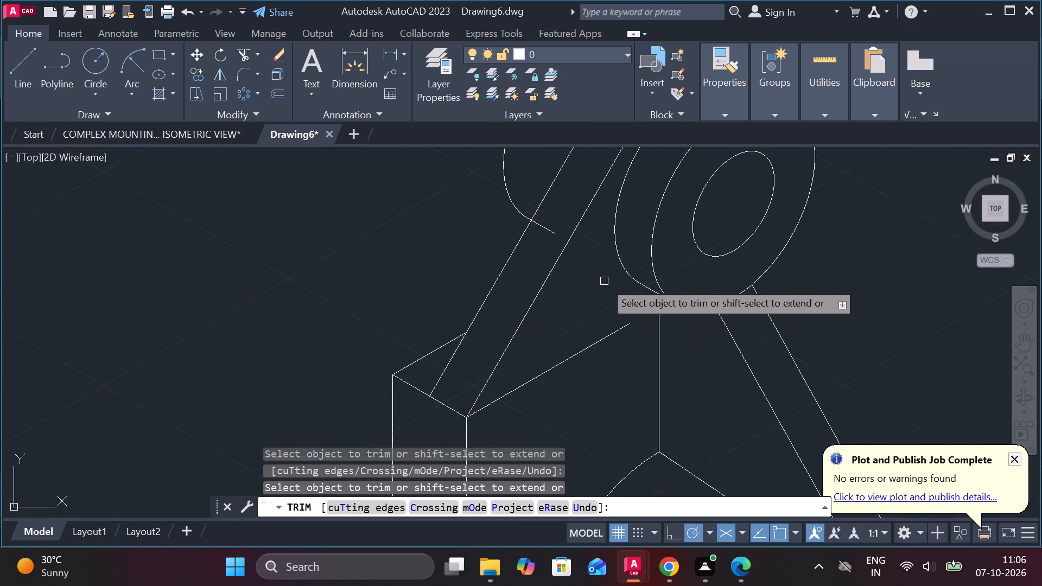
{"action": "left_click", "coordinate": [591, 343]}
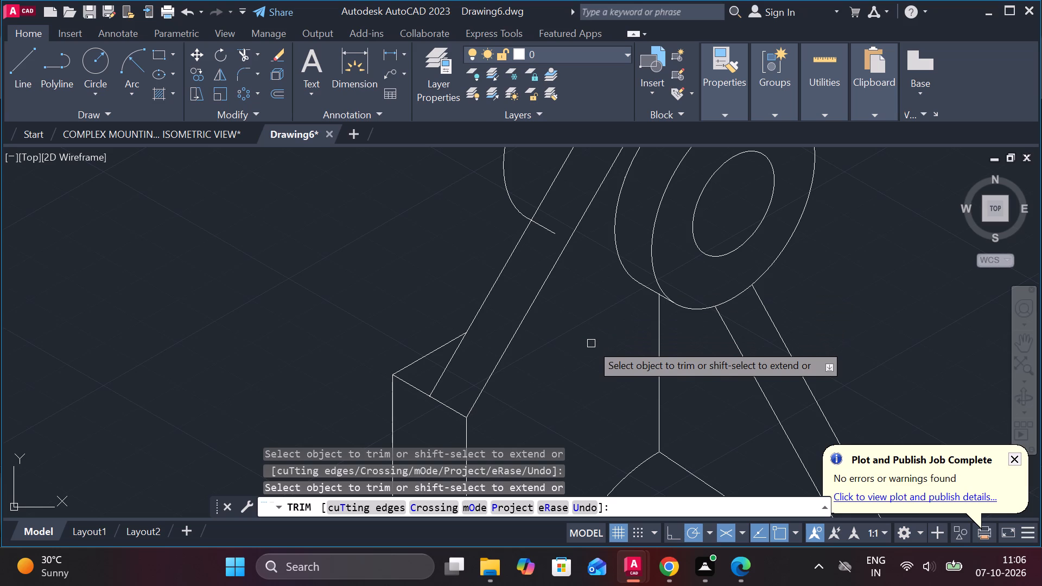
Trim the cylinder's lower edge stub behind the slanted lines and cut both slanted lines back to the cylinder's top edge.
{"action": "middle_click_drag", "start_coordinate": [591, 343], "coordinate": [601, 358]}
{"action": "scroll", "coordinate": [601, 358], "scroll_direction": "down", "scroll_amount": 1}
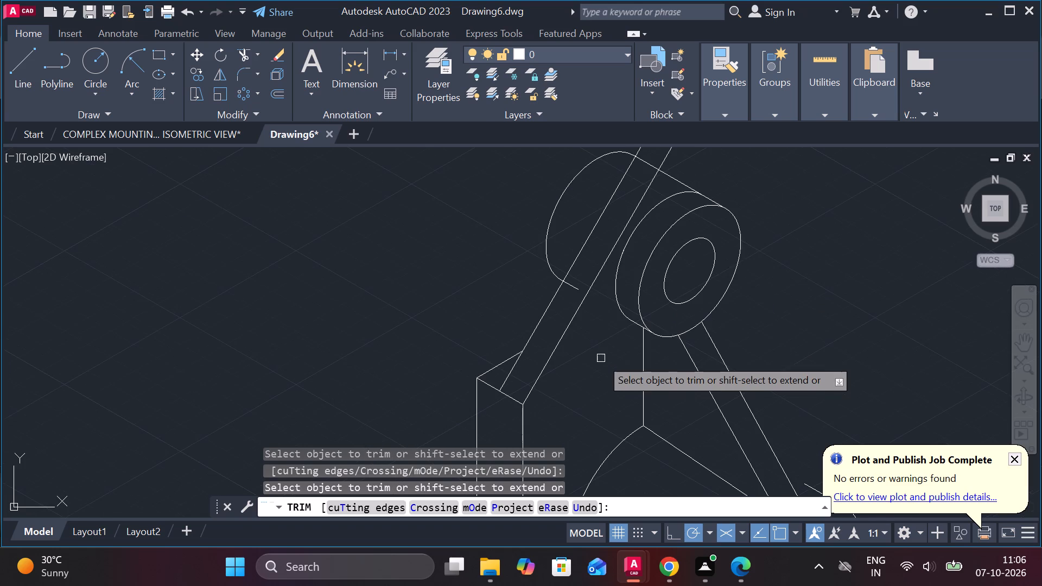
{"action": "left_click", "coordinate": [572, 285]}
{"action": "middle_click_drag", "start_coordinate": [746, 183], "coordinate": [771, 262]}
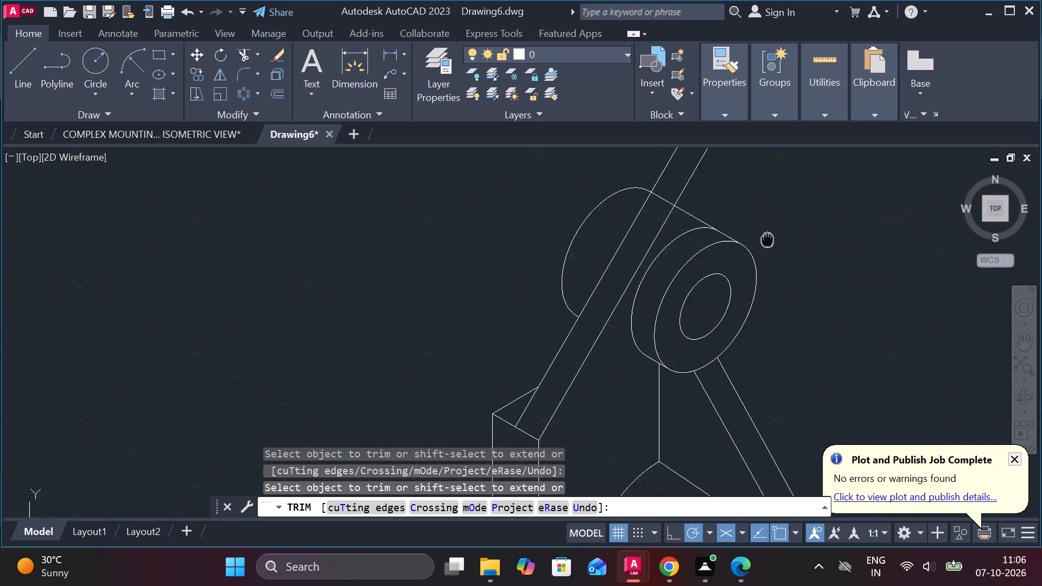
{"action": "middle_click_drag", "start_coordinate": [771, 262], "coordinate": [765, 275]}
{"action": "left_click", "coordinate": [700, 219]}
{"action": "left_click", "coordinate": [681, 206]}
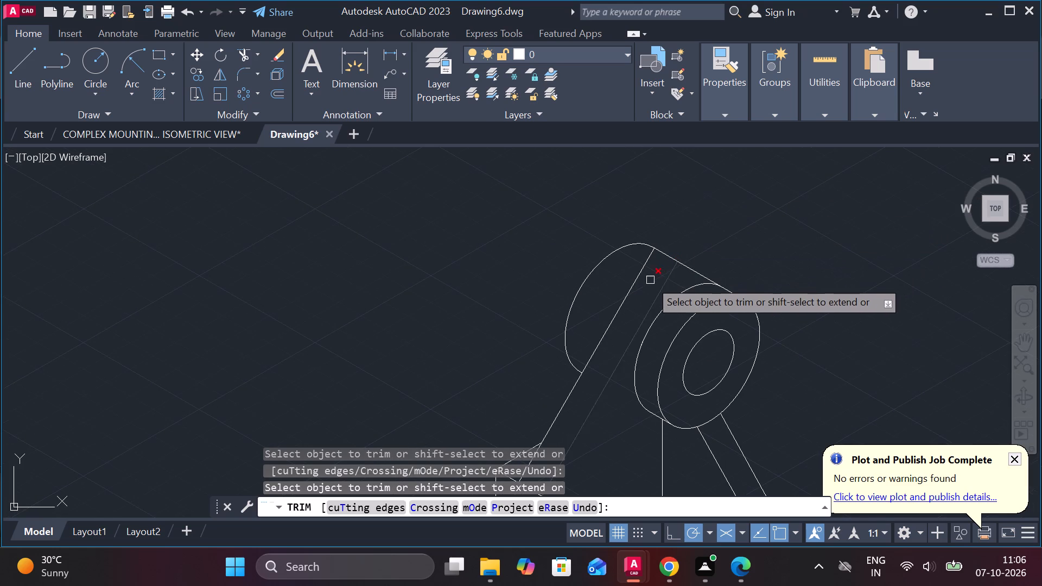
{"action": "middle_click_drag", "start_coordinate": [793, 220], "coordinate": [777, 199]}
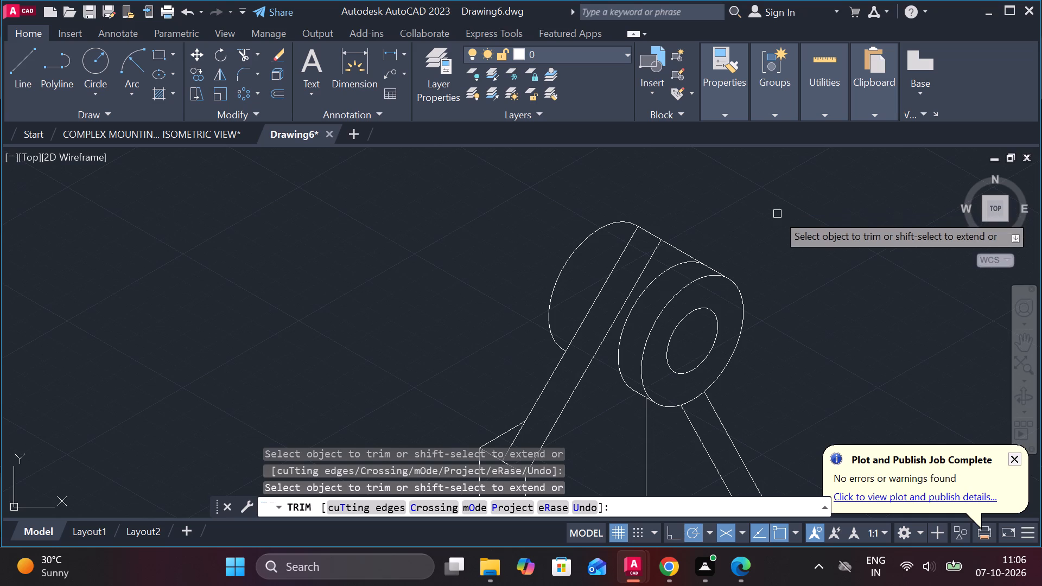
{"action": "scroll", "coordinate": [777, 214], "scroll_direction": "down", "scroll_amount": 1}
{"action": "key", "text": "Escape"}
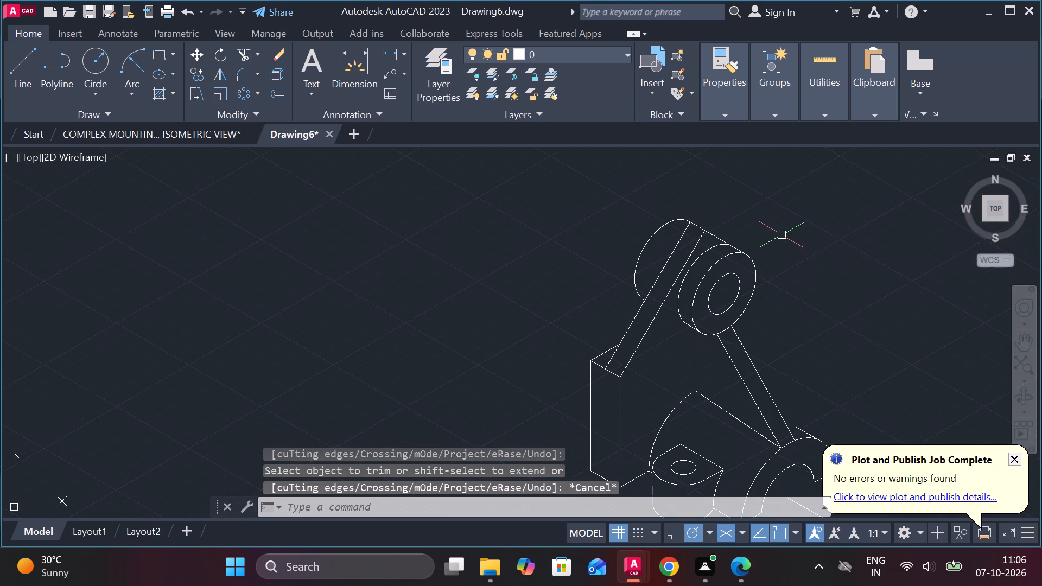
Draw a short line across the rib from the rear slanted line's midpoint to the front slanted line, over the upper cylinder.
{"action": "key", "text": "l"}
{"action": "key", "text": "Return"}
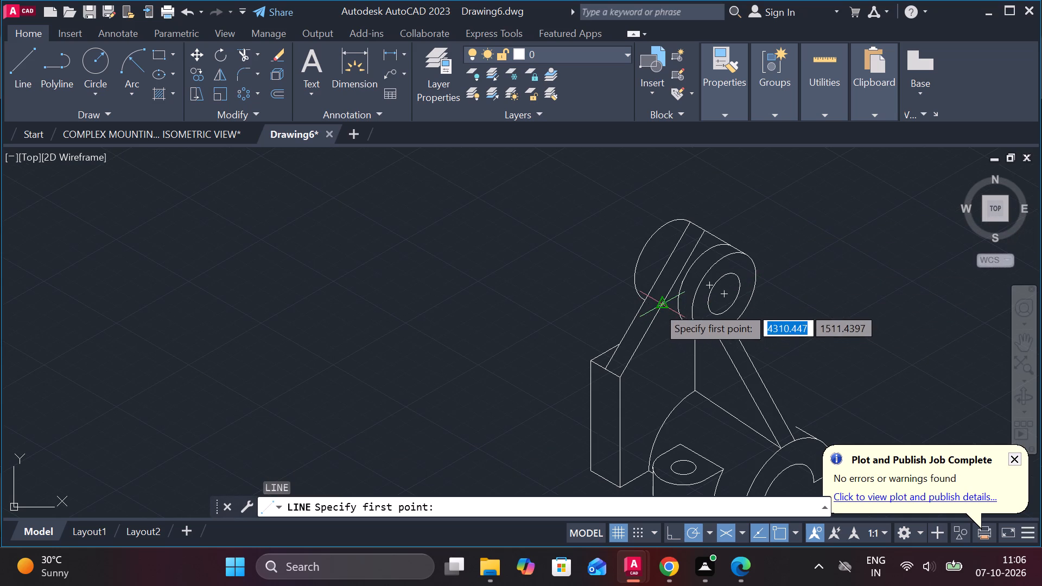
{"action": "scroll", "coordinate": [654, 303], "scroll_direction": "up", "scroll_amount": 2}
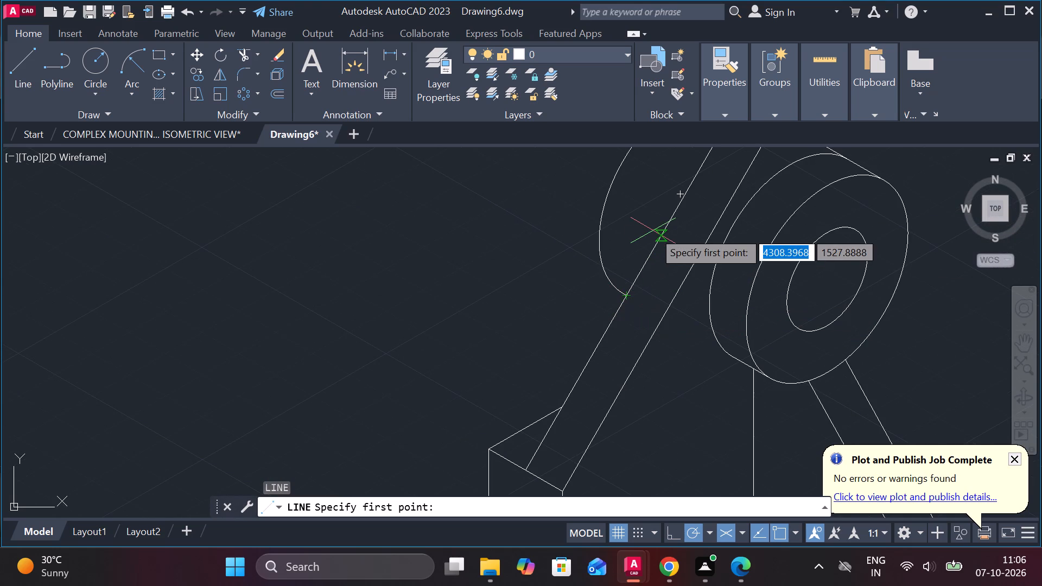
{"action": "left_click", "coordinate": [653, 231]}
{"action": "left_click", "coordinate": [706, 259]}
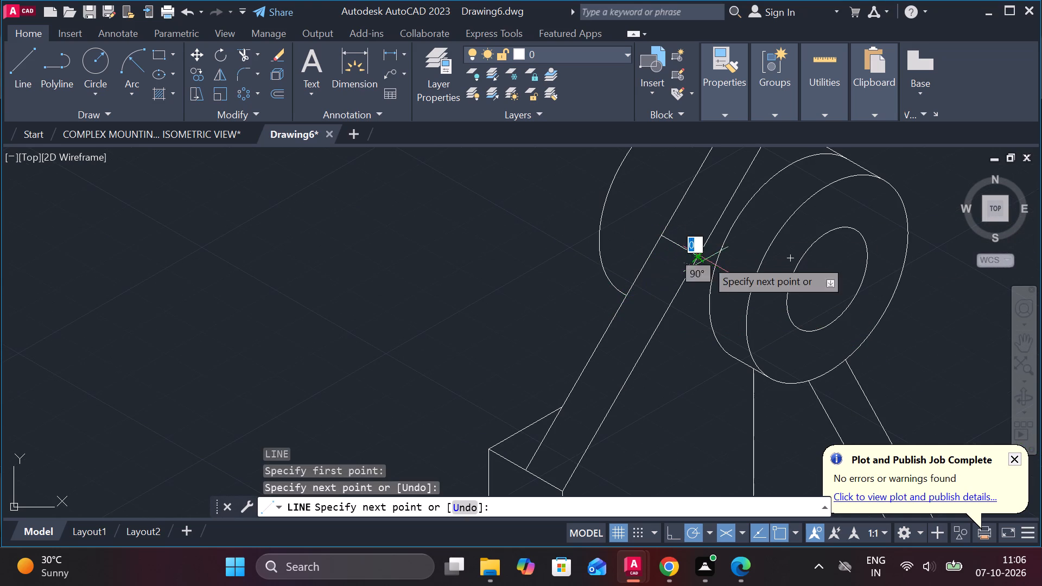
{"action": "key", "text": "Escape"}
Trim both slanted rib lines above the short cross line and remove the cross line itself.
{"action": "key", "text": "t"}
{"action": "key", "text": "r"}
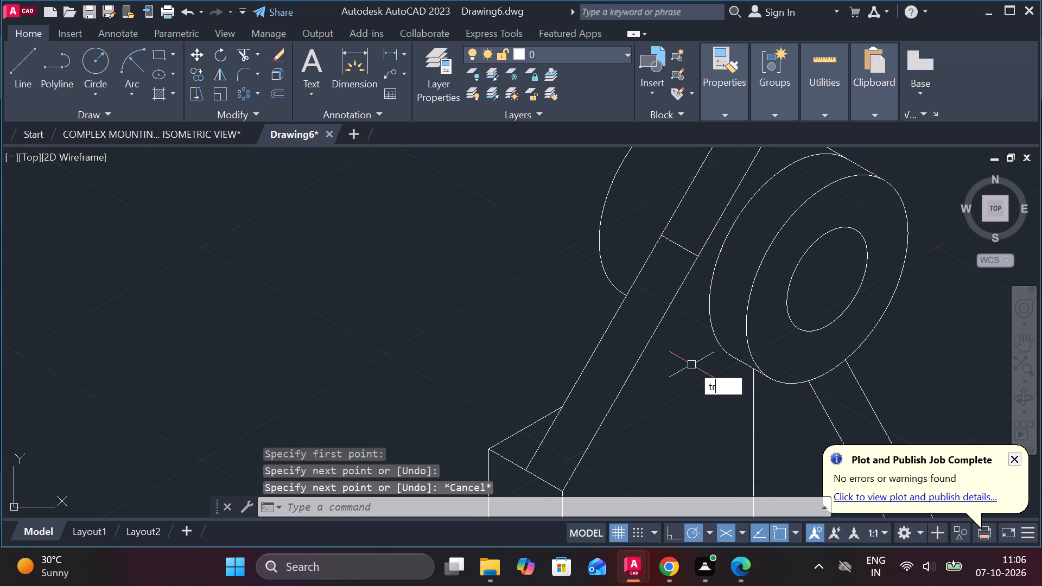
{"action": "key", "text": "Return"}
{"action": "left_click", "coordinate": [713, 231]}
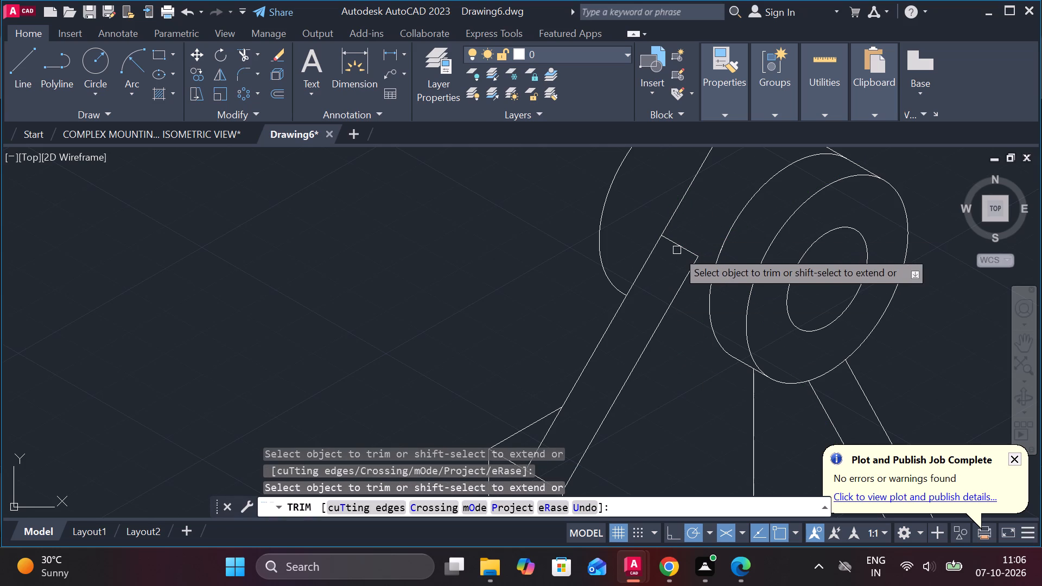
{"action": "left_click", "coordinate": [678, 246]}
{"action": "key", "text": "ctrl+z"}
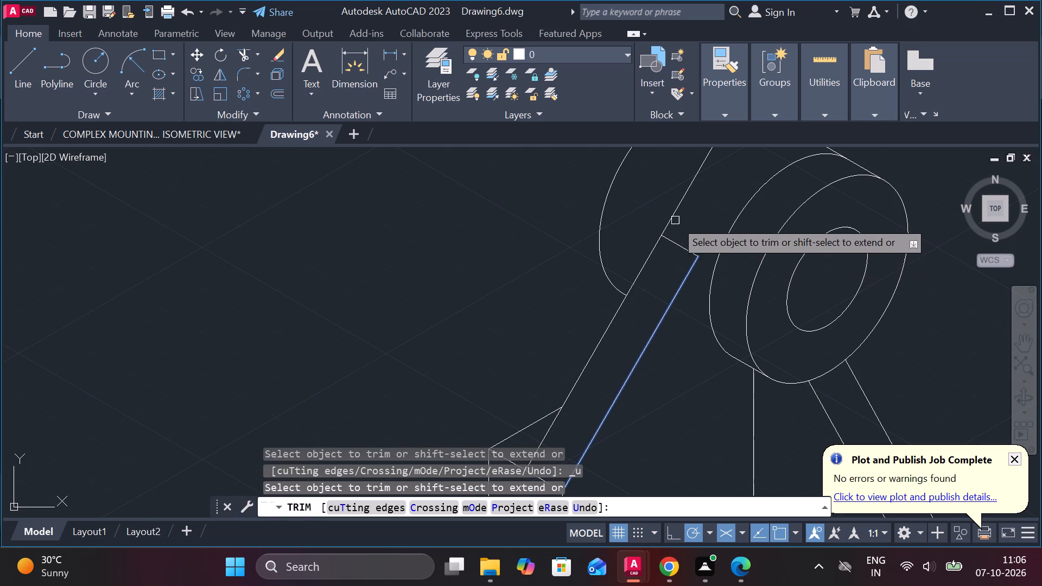
{"action": "left_click", "coordinate": [675, 219]}
{"action": "left_click", "coordinate": [677, 250]}
{"action": "scroll", "coordinate": [606, 281], "scroll_direction": "down", "scroll_amount": 2}
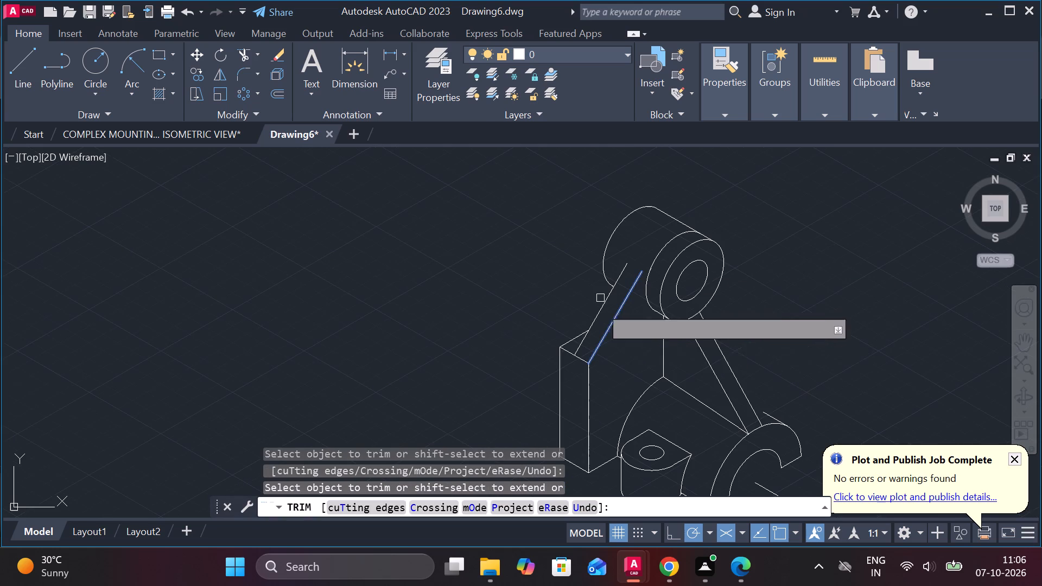
{"action": "key", "text": "Escape"}
{"action": "scroll", "coordinate": [773, 317], "scroll_direction": "down", "scroll_amount": 1}
{"action": "key", "text": "Escape"}
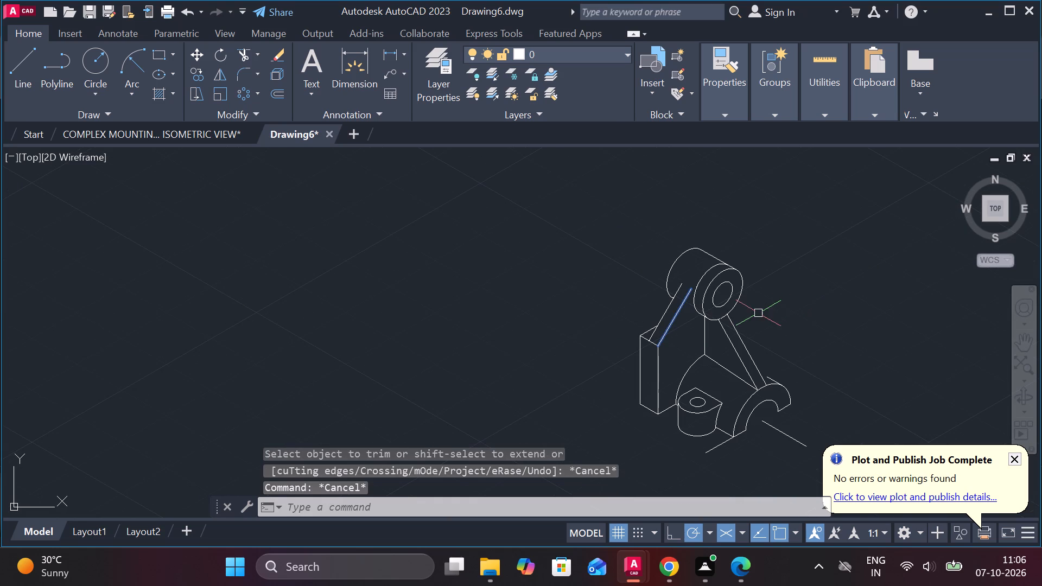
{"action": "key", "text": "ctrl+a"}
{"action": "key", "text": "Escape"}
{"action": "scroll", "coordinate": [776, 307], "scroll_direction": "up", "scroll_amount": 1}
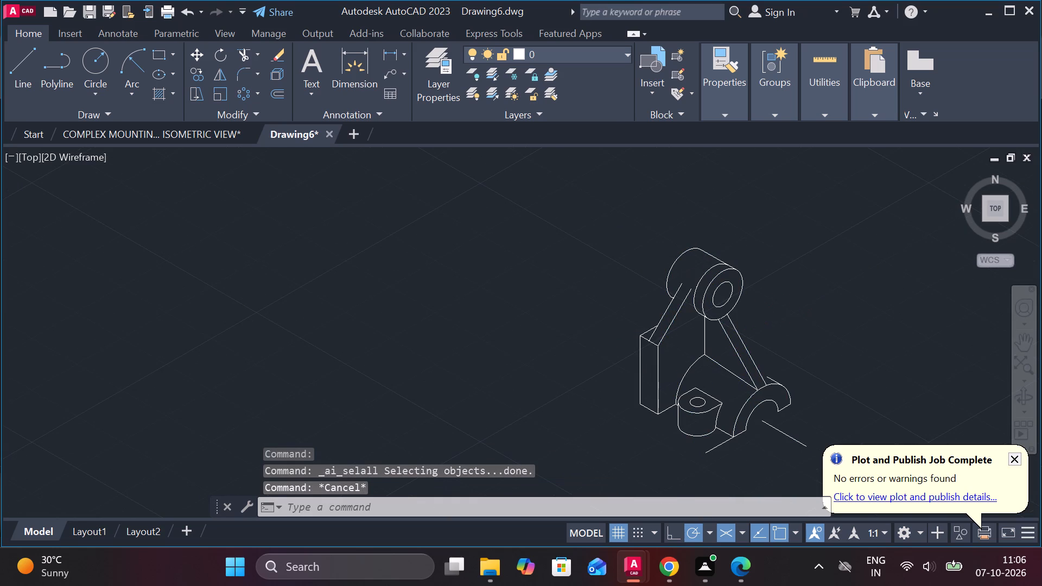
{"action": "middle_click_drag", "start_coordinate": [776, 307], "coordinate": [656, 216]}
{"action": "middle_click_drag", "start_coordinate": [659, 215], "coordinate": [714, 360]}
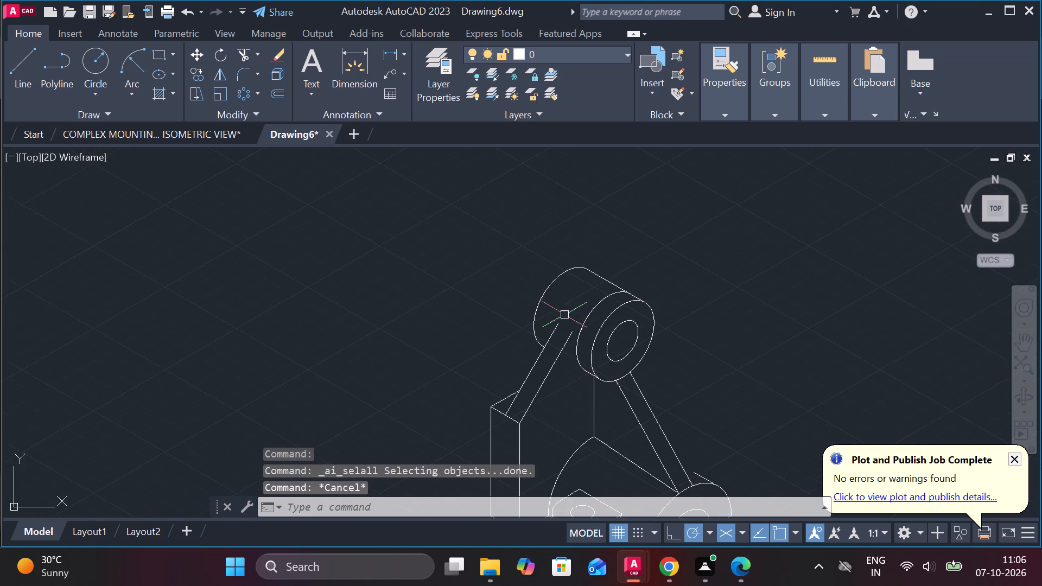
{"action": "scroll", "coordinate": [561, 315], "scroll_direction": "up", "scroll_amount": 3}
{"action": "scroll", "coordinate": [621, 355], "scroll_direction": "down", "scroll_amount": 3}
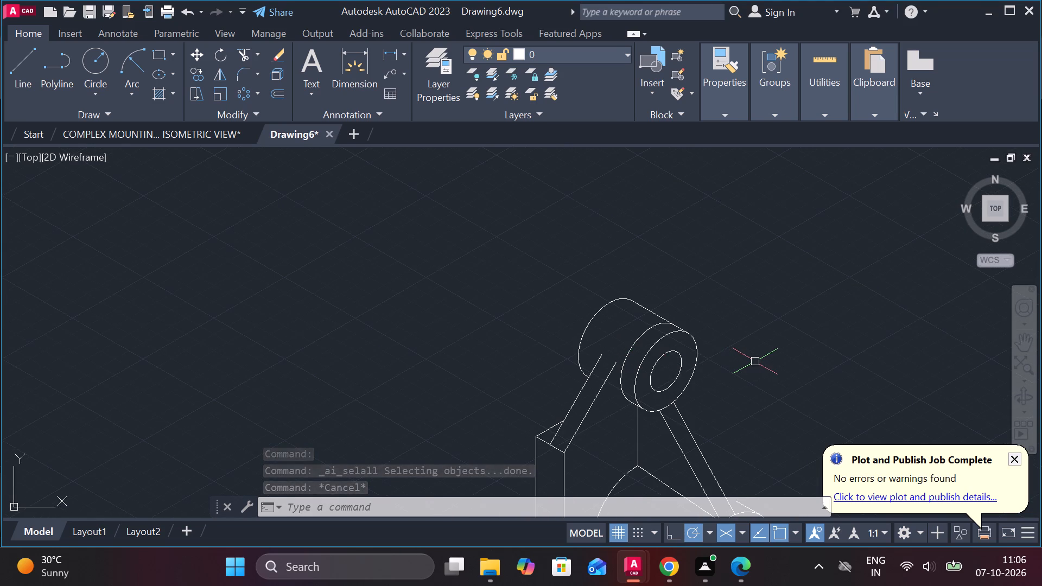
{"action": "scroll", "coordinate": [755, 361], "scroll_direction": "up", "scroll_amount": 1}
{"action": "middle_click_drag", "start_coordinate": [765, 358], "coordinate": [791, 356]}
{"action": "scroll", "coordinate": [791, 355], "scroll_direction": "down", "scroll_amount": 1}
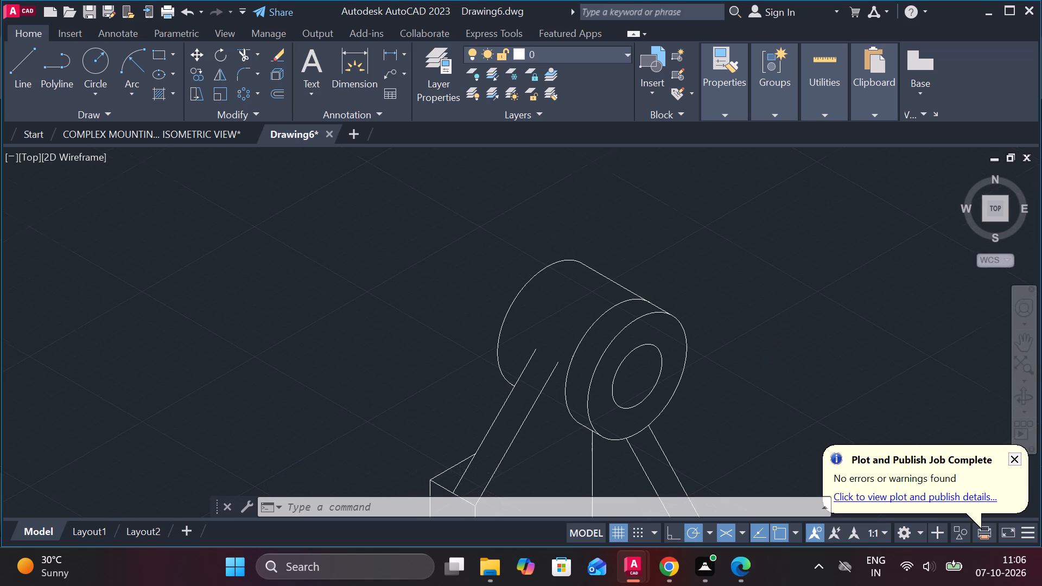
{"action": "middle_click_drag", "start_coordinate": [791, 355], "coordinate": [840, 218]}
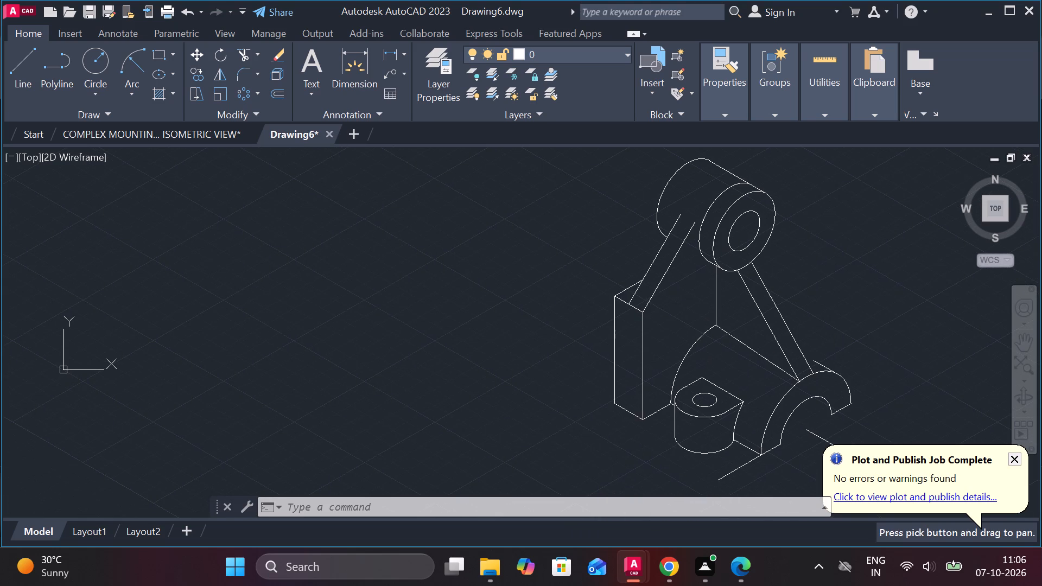
Copy the arc just behind the upper cylinder's front face 5 units toward the back, along the 150° direction.
{"action": "scroll", "coordinate": [708, 216], "scroll_direction": "up", "scroll_amount": 1}
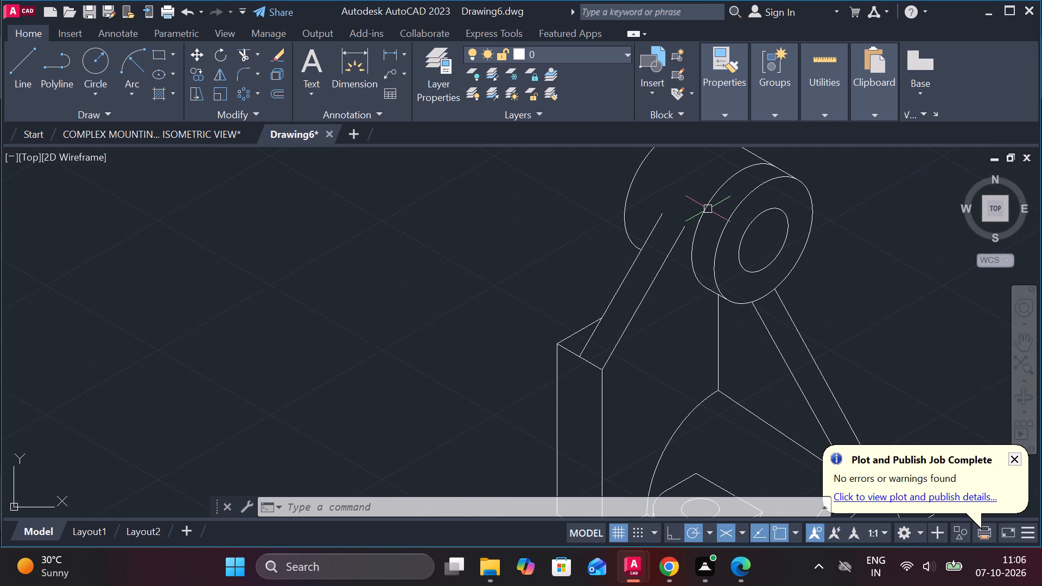
{"action": "left_click", "coordinate": [708, 209]}
{"action": "type", "text": "co"}
{"action": "key", "text": "Return"}
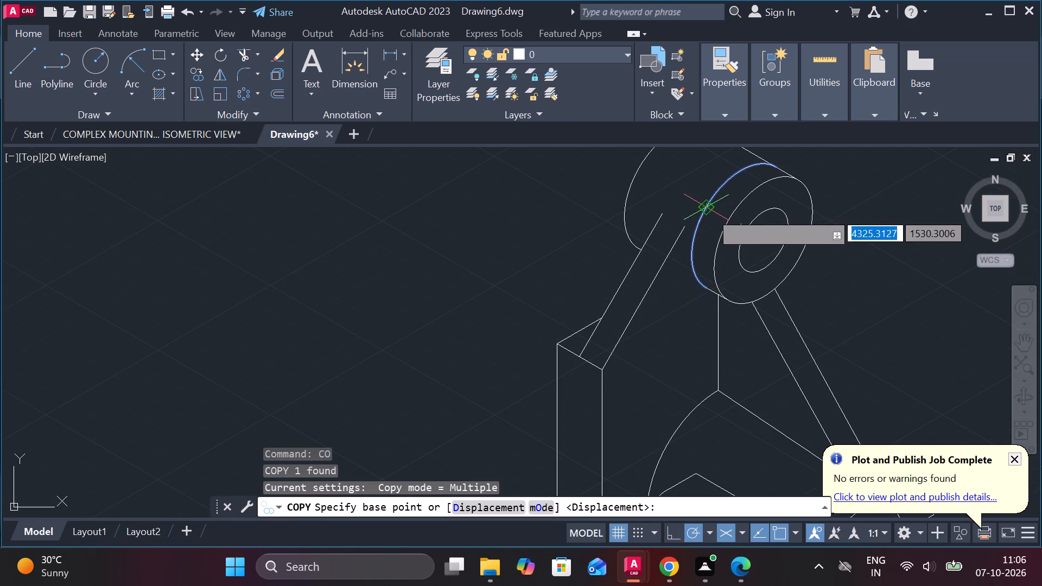
{"action": "left_click", "coordinate": [744, 231]}
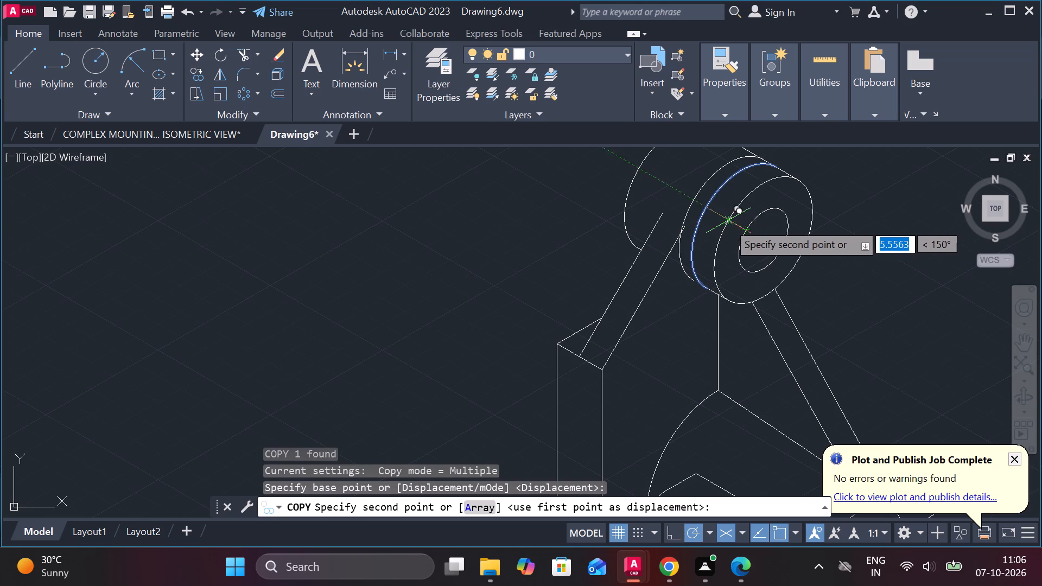
{"action": "scroll", "coordinate": [723, 221], "scroll_direction": "up", "scroll_amount": 3}
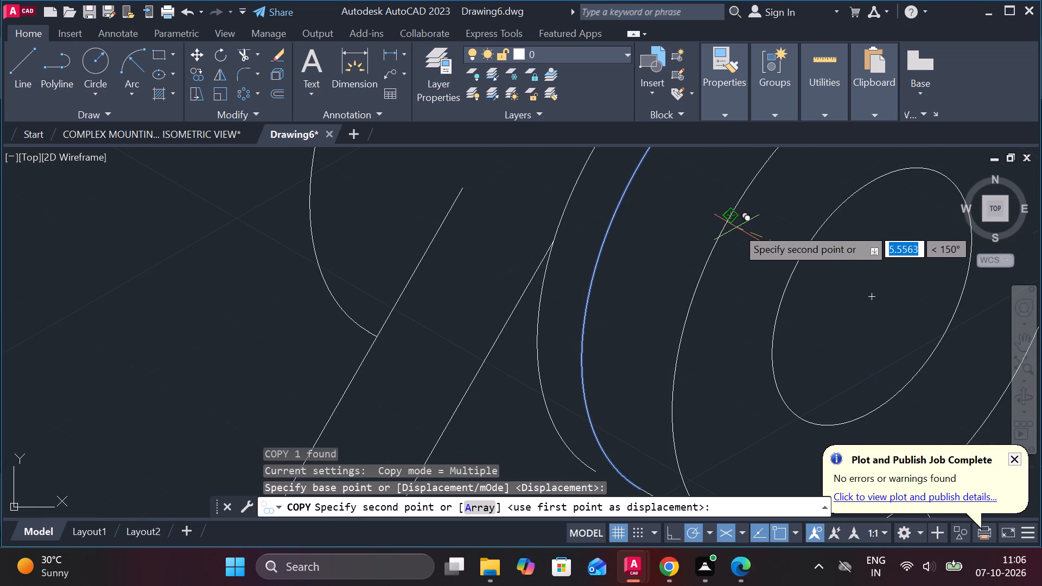
{"action": "key", "text": "5"}
{"action": "key", "text": "Return"}
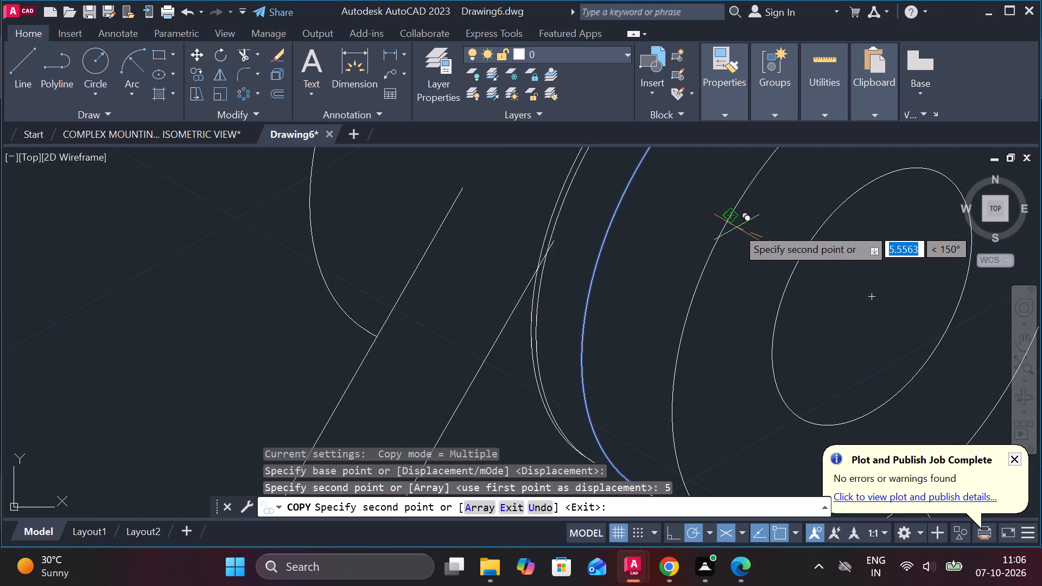
{"action": "scroll", "coordinate": [846, 252], "scroll_direction": "down", "scroll_amount": 2}
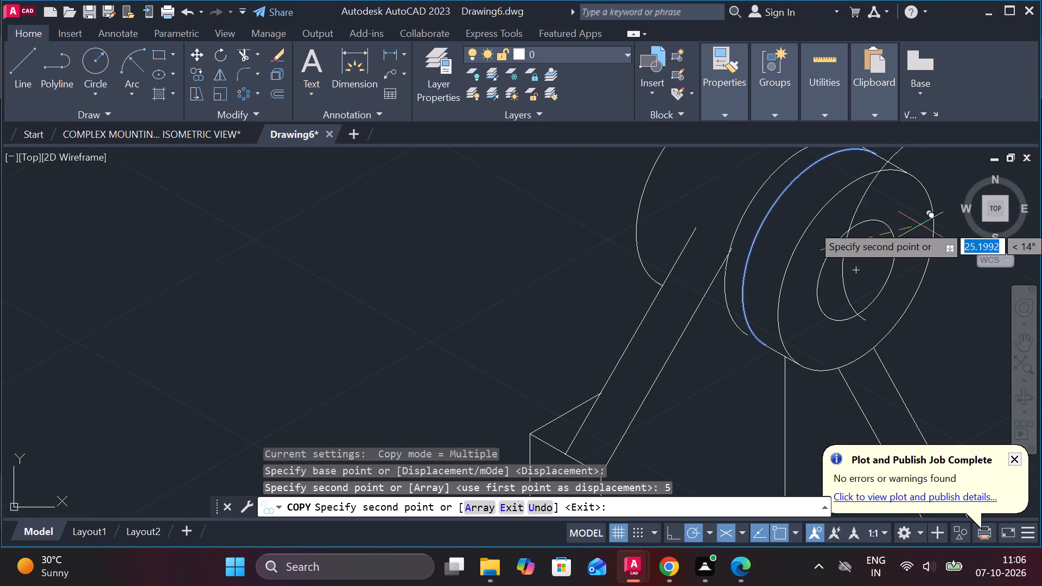
{"action": "key", "text": "Escape"}
Trim the end of the front slanted rib line that projects past the copied arc.
{"action": "middle_click_drag", "start_coordinate": [745, 373], "coordinate": [681, 405]}
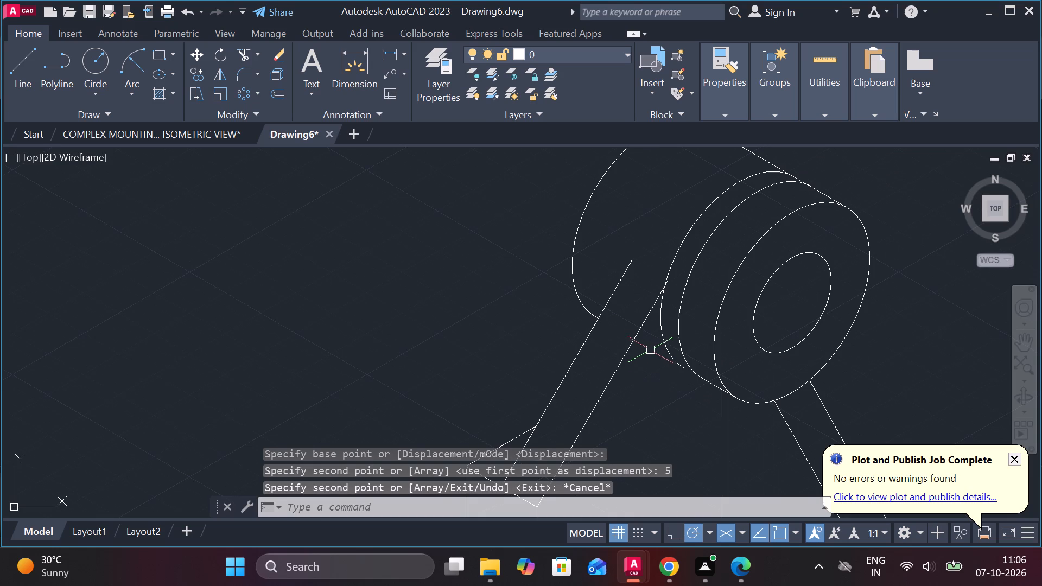
{"action": "scroll", "coordinate": [647, 340], "scroll_direction": "up", "scroll_amount": 1}
{"action": "middle_click_drag", "start_coordinate": [647, 340], "coordinate": [637, 375]}
{"action": "scroll", "coordinate": [658, 316], "scroll_direction": "up", "scroll_amount": 2}
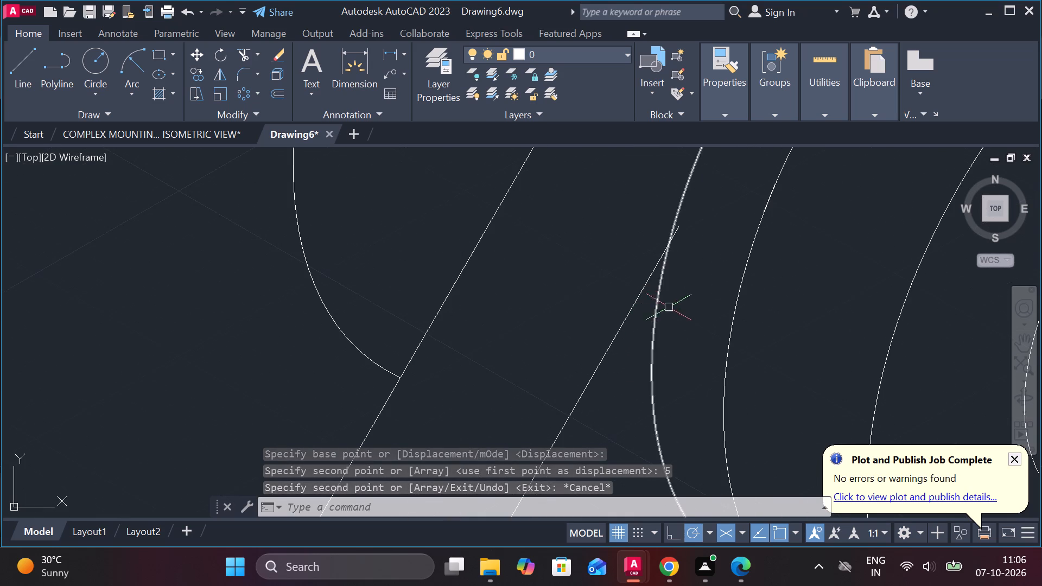
{"action": "type", "text": "tr"}
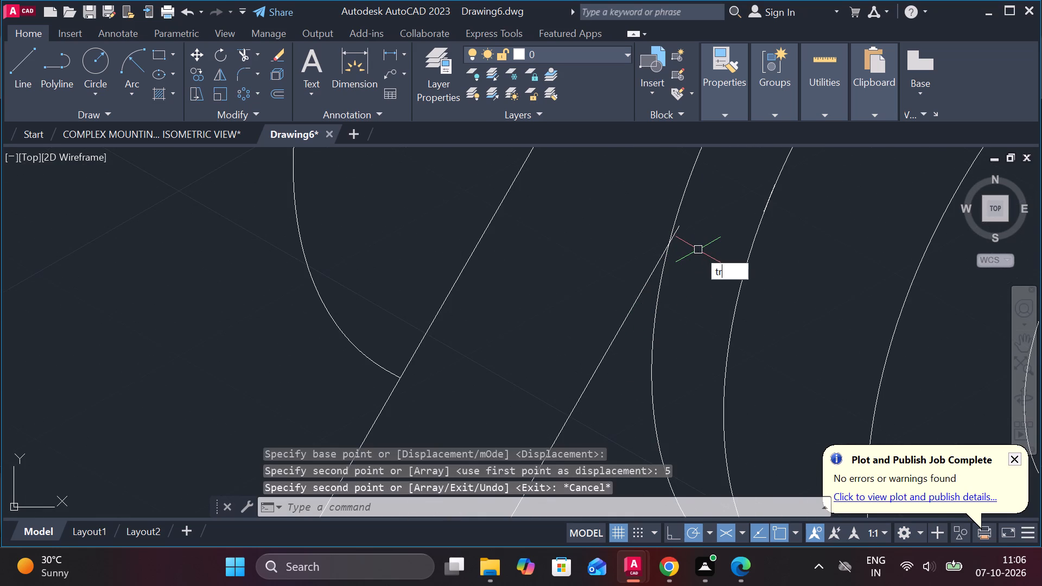
{"action": "key", "text": "Return"}
{"action": "left_click", "coordinate": [681, 229]}
{"action": "scroll", "coordinate": [680, 273], "scroll_direction": "down", "scroll_amount": 2}
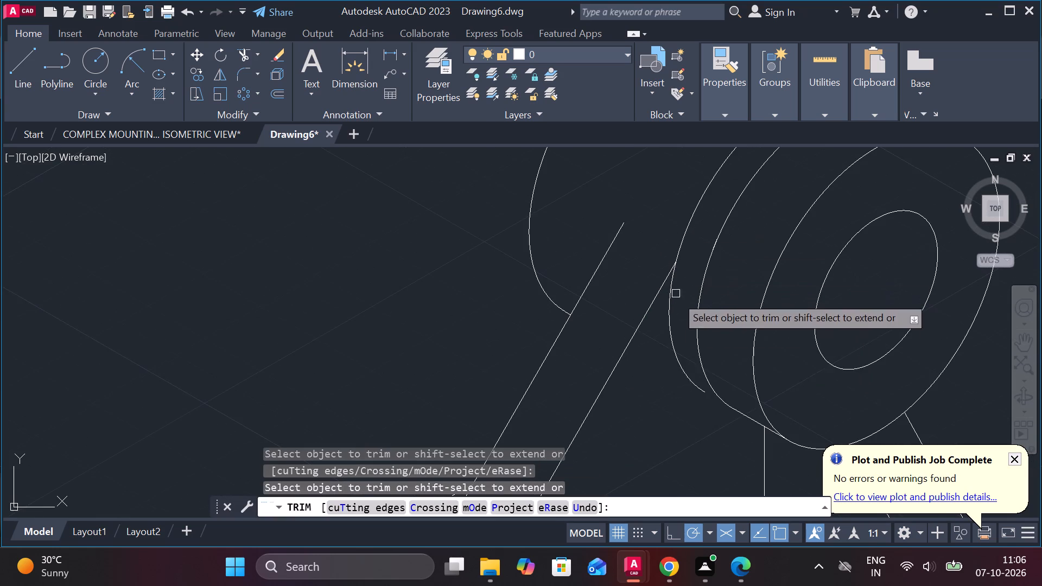
Trim away the original arc behind the upper cylinder's front face and remove the bore ellipse.
{"action": "scroll", "coordinate": [678, 397], "scroll_direction": "down", "scroll_amount": 1}
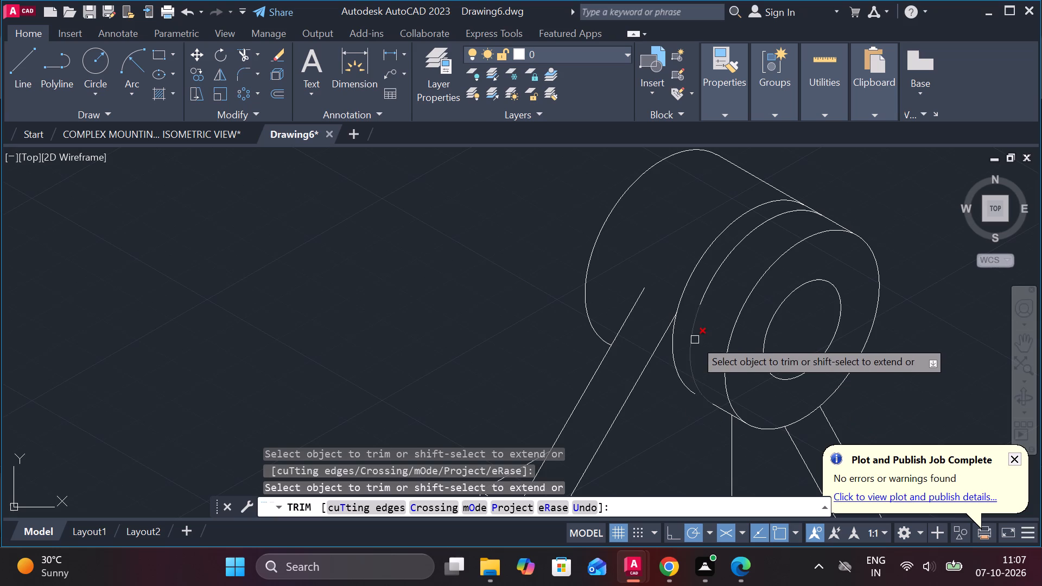
{"action": "left_click", "coordinate": [695, 340]}
{"action": "left_click", "coordinate": [726, 258]}
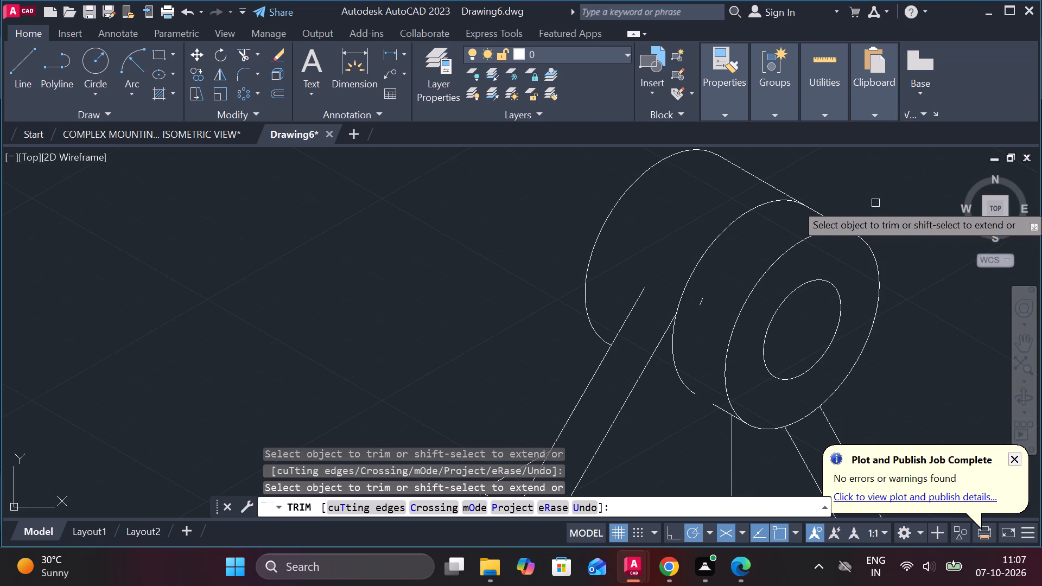
{"action": "left_click", "coordinate": [842, 311]}
{"action": "key", "text": "Escape"}
Erase the two small leftover arc pieces between the copied arc and the front face ellipse.
{"action": "left_click", "coordinate": [705, 305]}
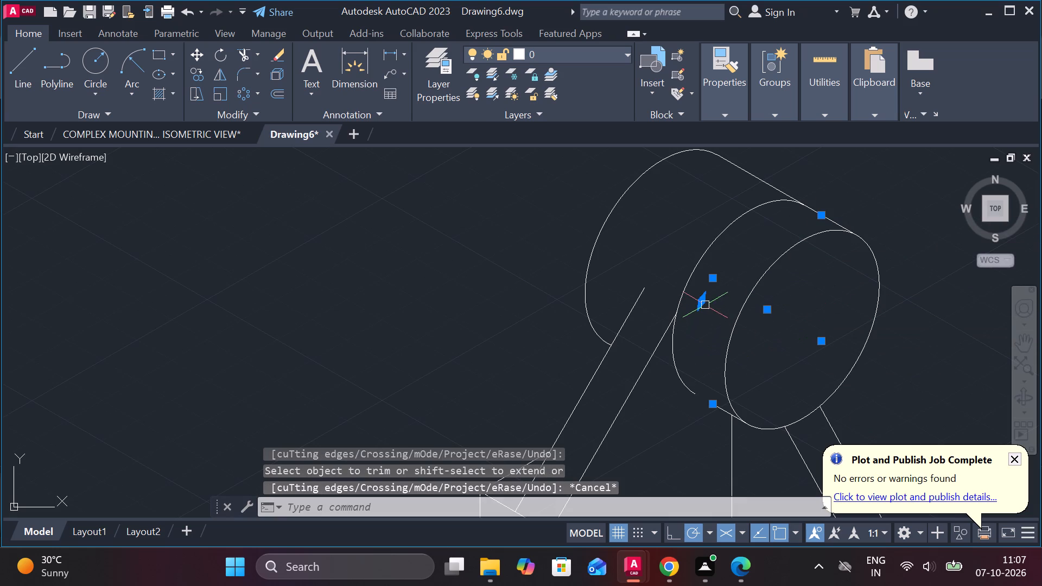
{"action": "key", "text": "e"}
{"action": "key", "text": "Return"}
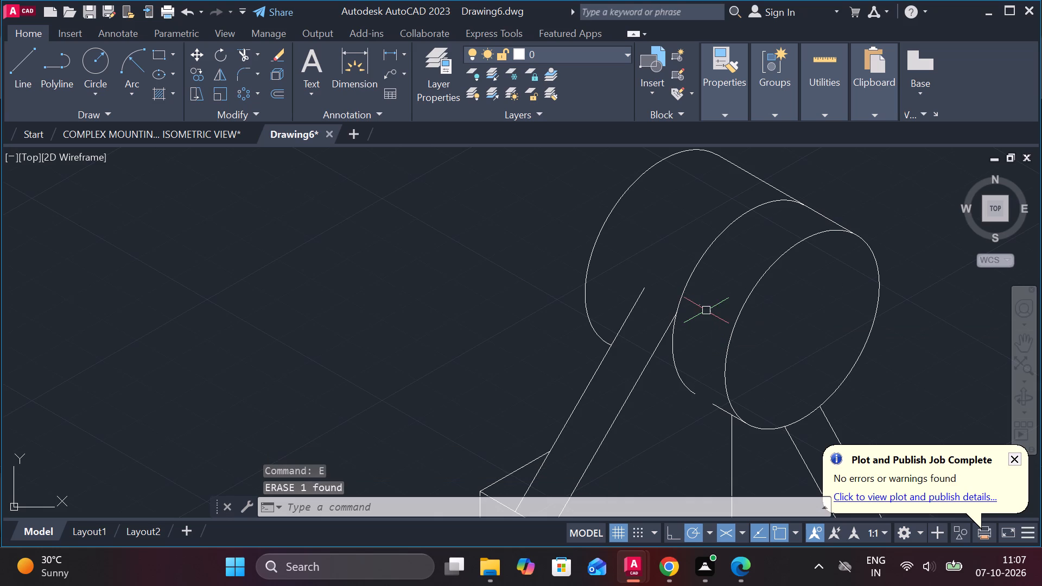
{"action": "left_click", "coordinate": [700, 308]}
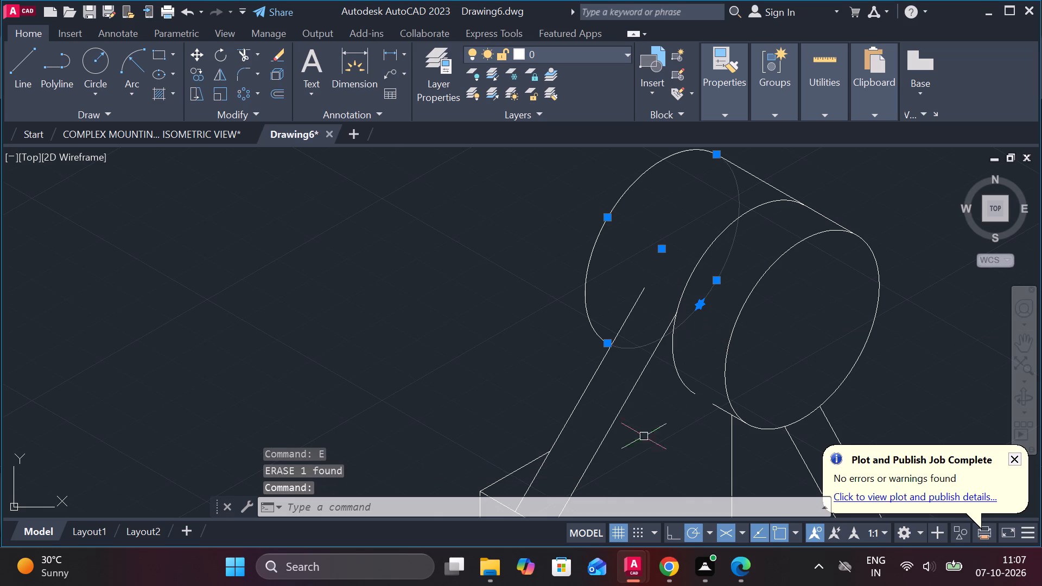
{"action": "key", "text": "e"}
{"action": "key", "text": "Return"}
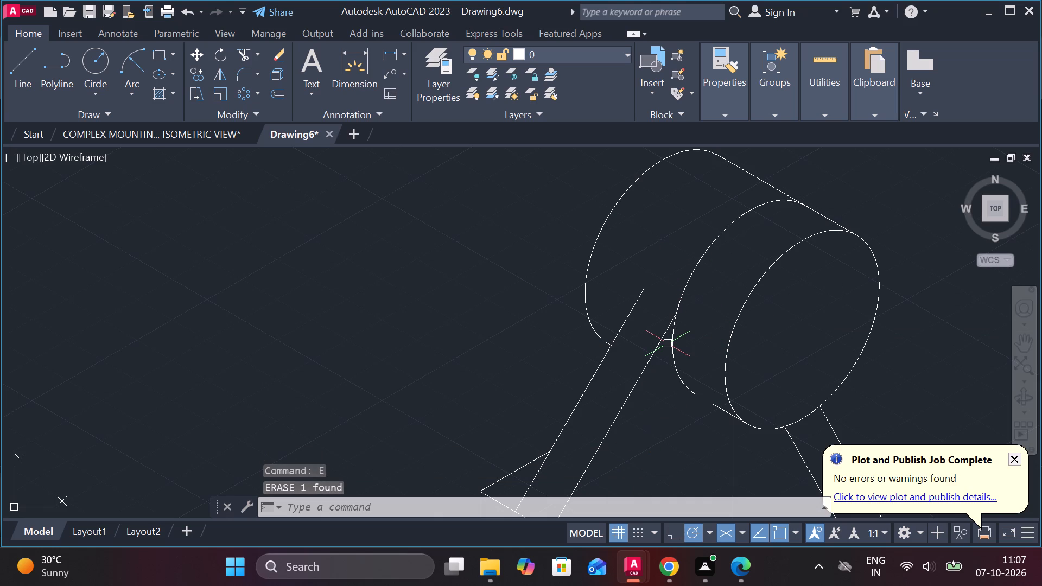
Erase the ellipse forming the upper cylinder's front face.
{"action": "scroll", "coordinate": [668, 343], "scroll_direction": "down", "scroll_amount": 1}
{"action": "scroll", "coordinate": [668, 343], "scroll_direction": "up", "scroll_amount": 1}
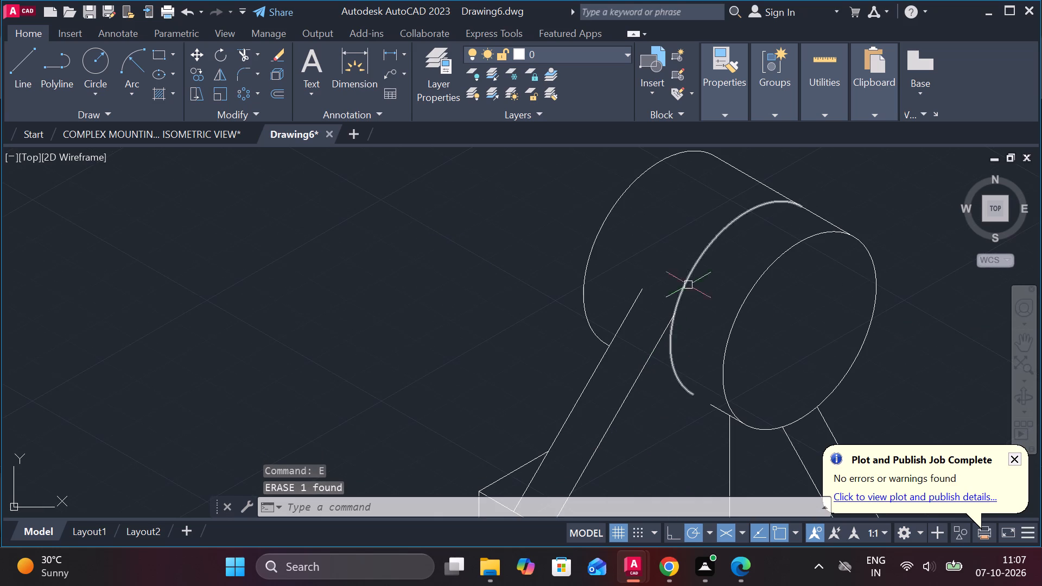
{"action": "left_click", "coordinate": [689, 267]}
{"action": "key", "text": "Escape"}
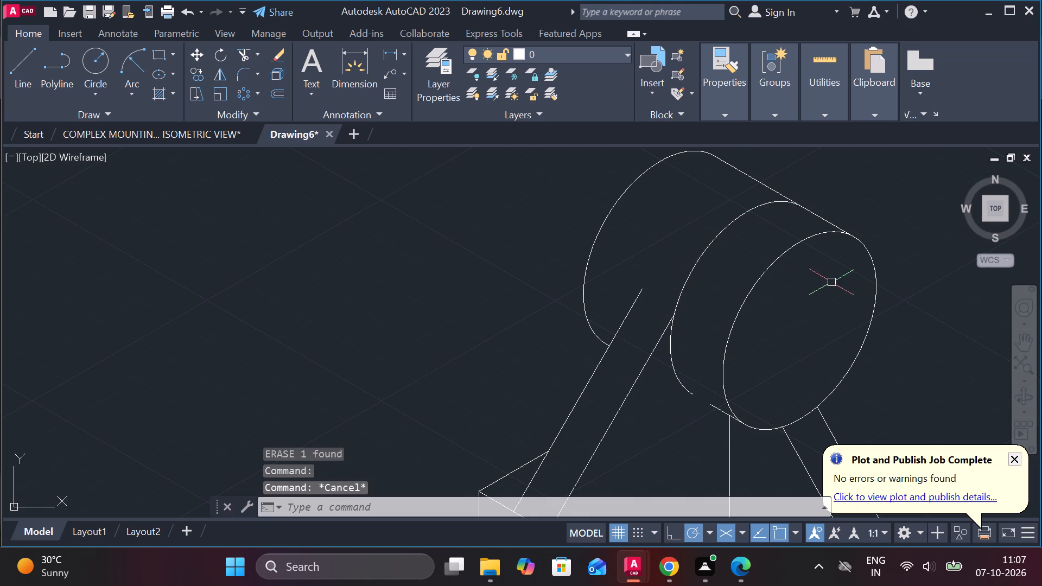
{"action": "left_click", "coordinate": [872, 258]}
{"action": "key", "text": "e"}
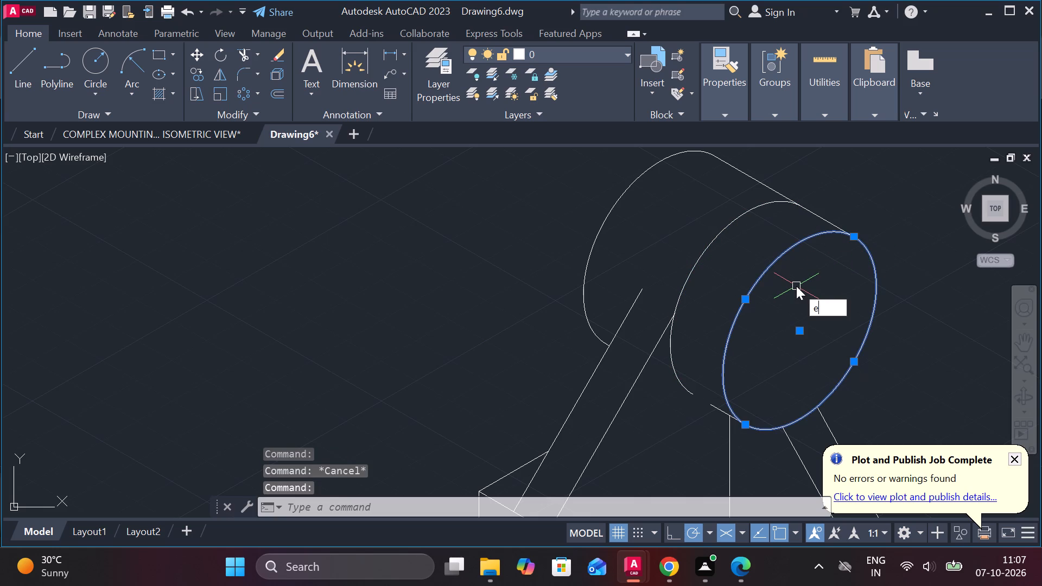
{"action": "key", "text": "Return"}
{"action": "key", "text": "w"}
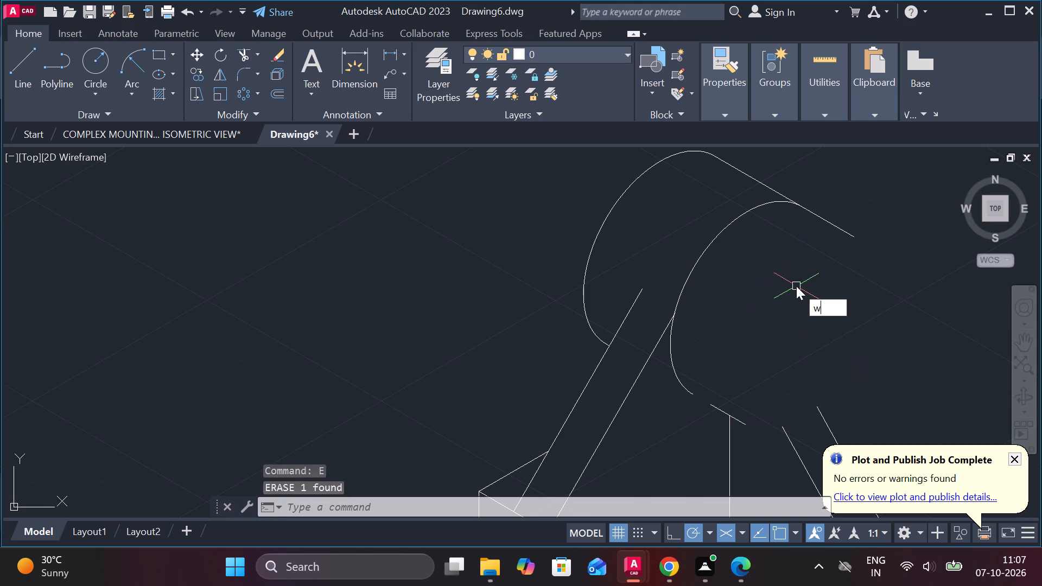
{"action": "key", "text": "Escape"}
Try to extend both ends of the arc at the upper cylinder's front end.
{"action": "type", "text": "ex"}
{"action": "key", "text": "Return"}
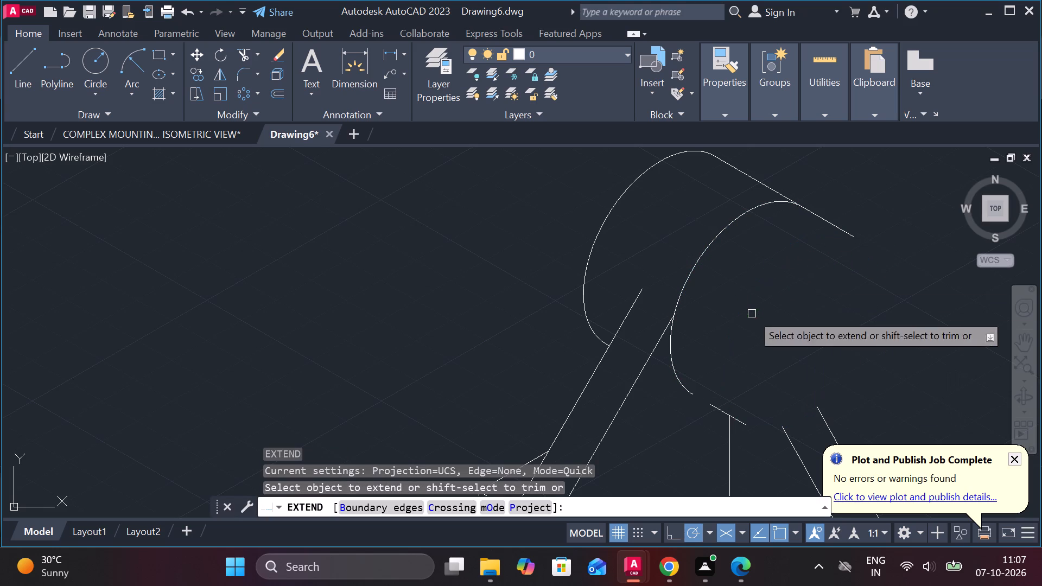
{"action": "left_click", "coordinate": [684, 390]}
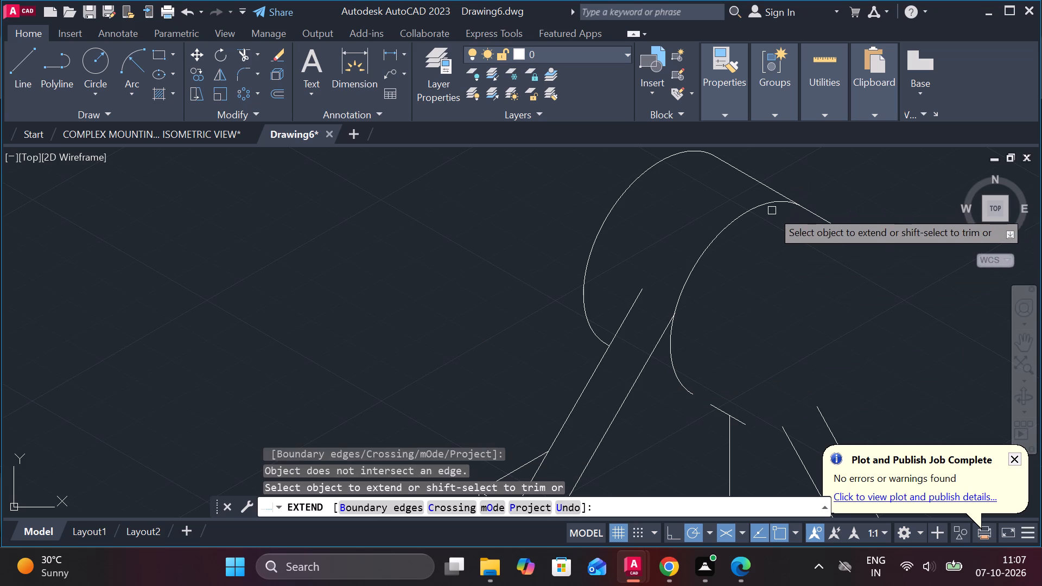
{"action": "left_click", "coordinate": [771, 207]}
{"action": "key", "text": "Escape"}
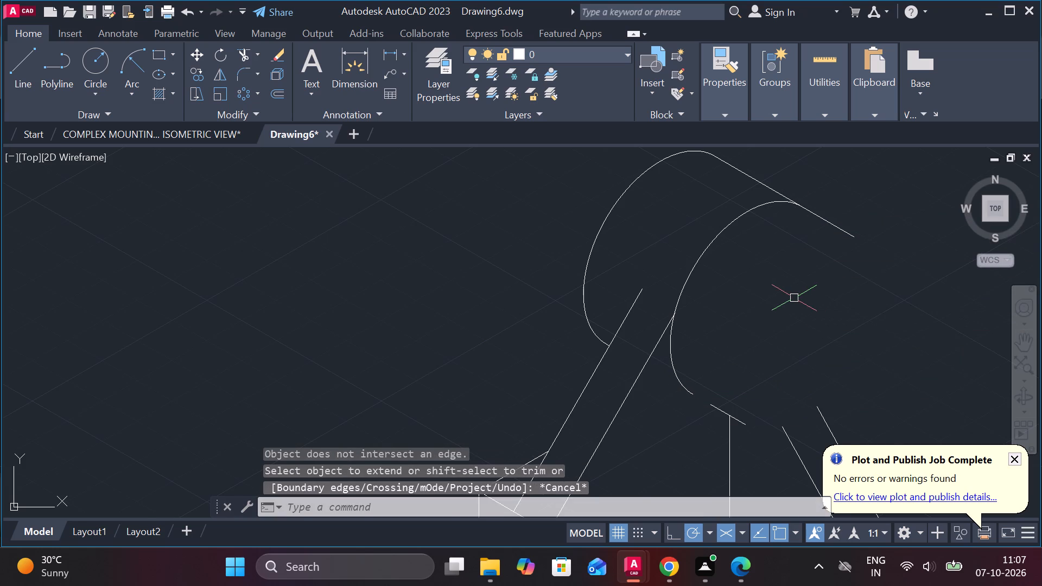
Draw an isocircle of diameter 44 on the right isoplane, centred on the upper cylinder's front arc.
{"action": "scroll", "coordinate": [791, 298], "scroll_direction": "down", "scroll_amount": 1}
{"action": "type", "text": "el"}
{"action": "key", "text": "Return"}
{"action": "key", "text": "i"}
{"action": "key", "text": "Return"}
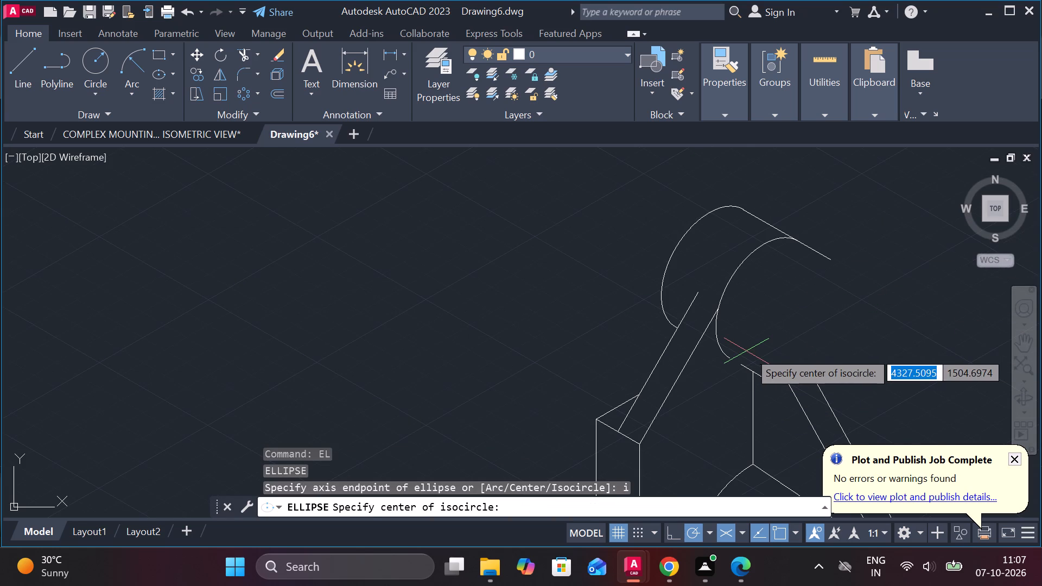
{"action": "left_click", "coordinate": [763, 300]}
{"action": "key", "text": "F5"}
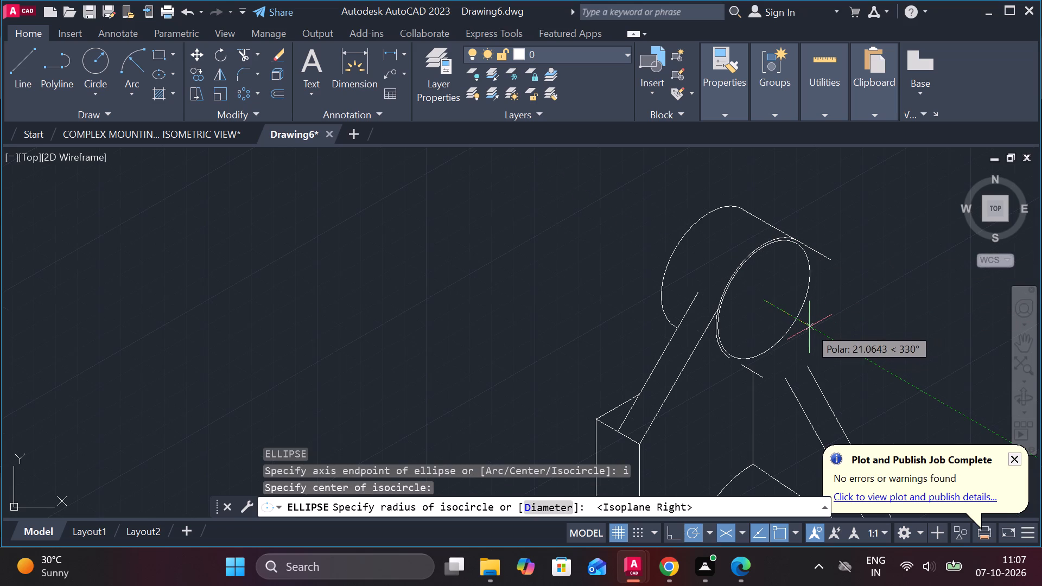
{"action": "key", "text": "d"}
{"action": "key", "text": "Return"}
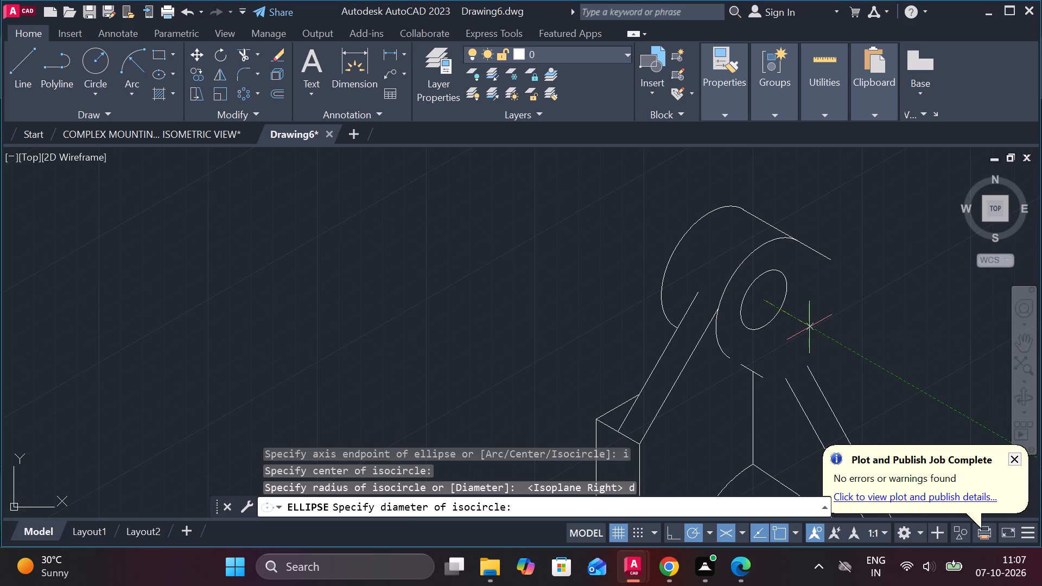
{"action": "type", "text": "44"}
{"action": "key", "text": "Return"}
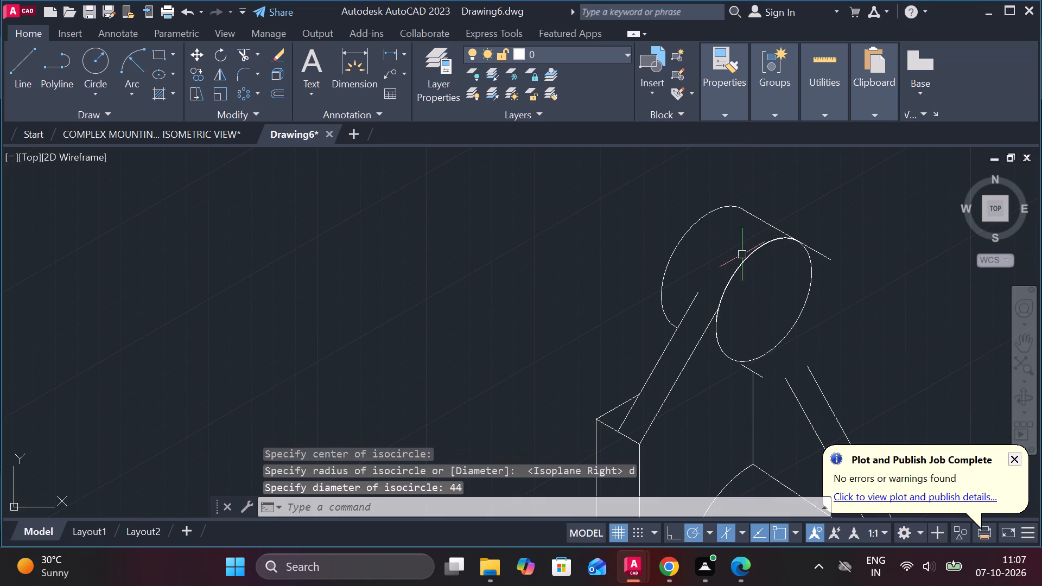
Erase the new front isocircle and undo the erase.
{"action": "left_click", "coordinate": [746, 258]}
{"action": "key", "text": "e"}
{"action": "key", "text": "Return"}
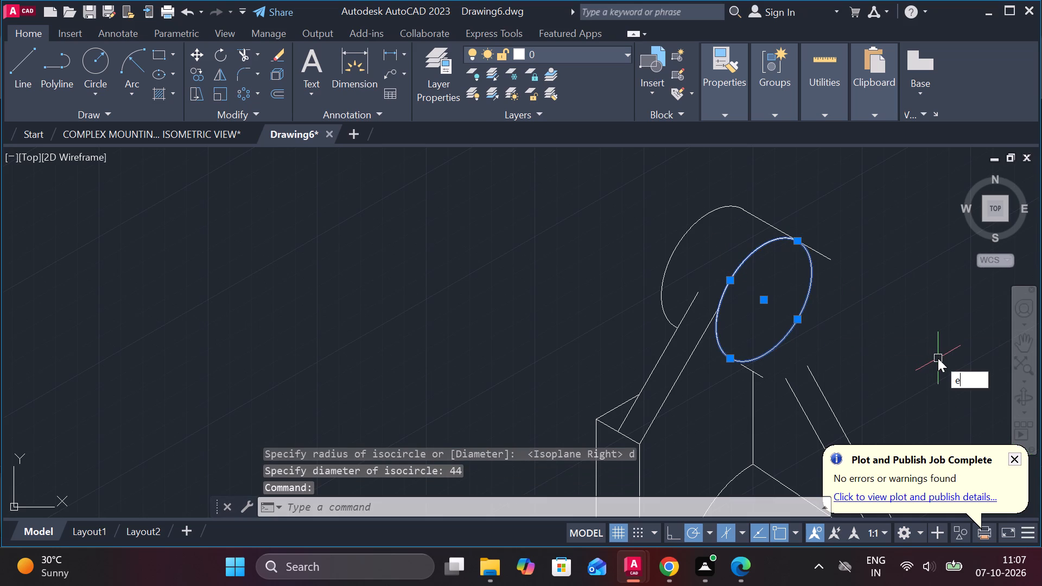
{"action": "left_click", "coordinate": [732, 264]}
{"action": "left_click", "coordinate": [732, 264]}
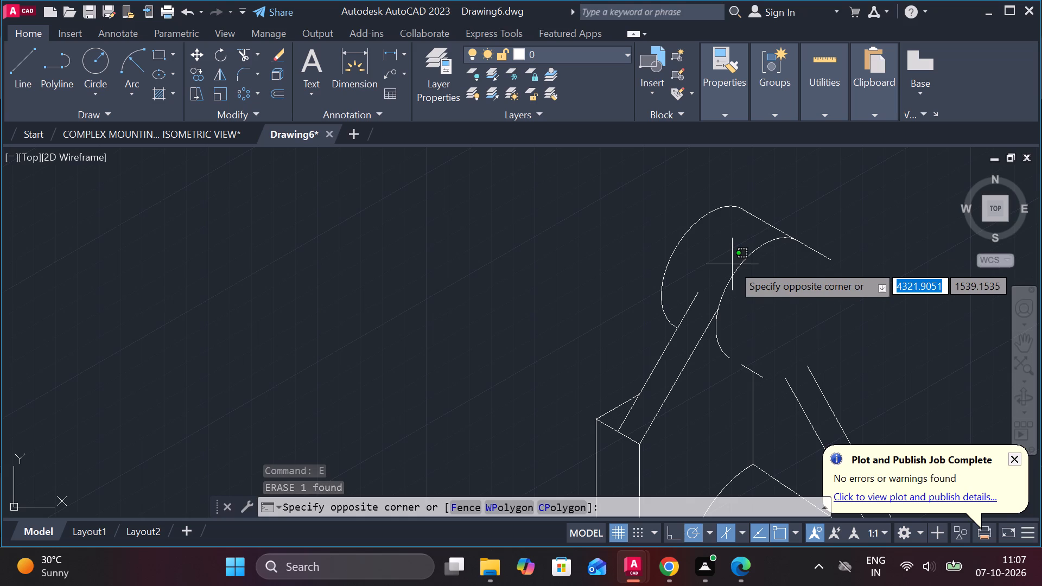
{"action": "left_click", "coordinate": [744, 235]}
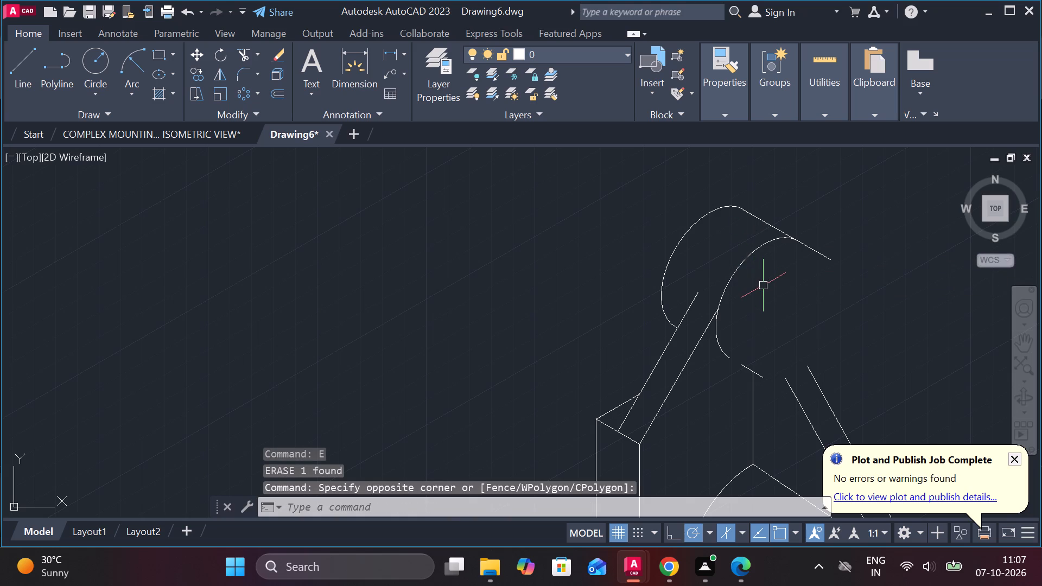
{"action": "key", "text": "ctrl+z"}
Examine how the front isocircle coincides with the copied arc near the front slanted rib line.
{"action": "scroll", "coordinate": [708, 342], "scroll_direction": "up", "scroll_amount": 2}
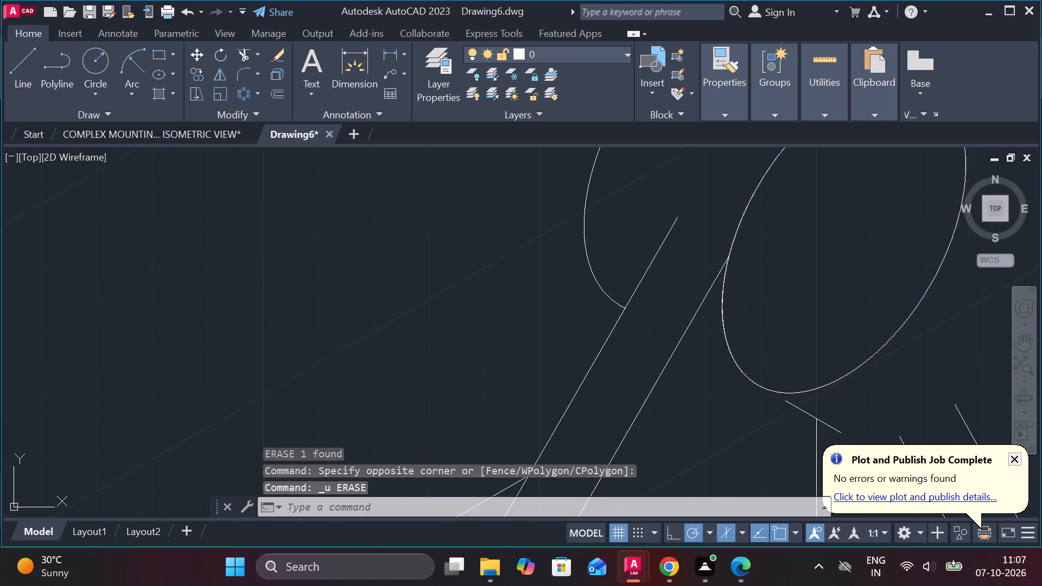
{"action": "left_click", "coordinate": [725, 304]}
{"action": "scroll", "coordinate": [742, 304], "scroll_direction": "up", "scroll_amount": 2}
{"action": "key", "text": "Escape"}
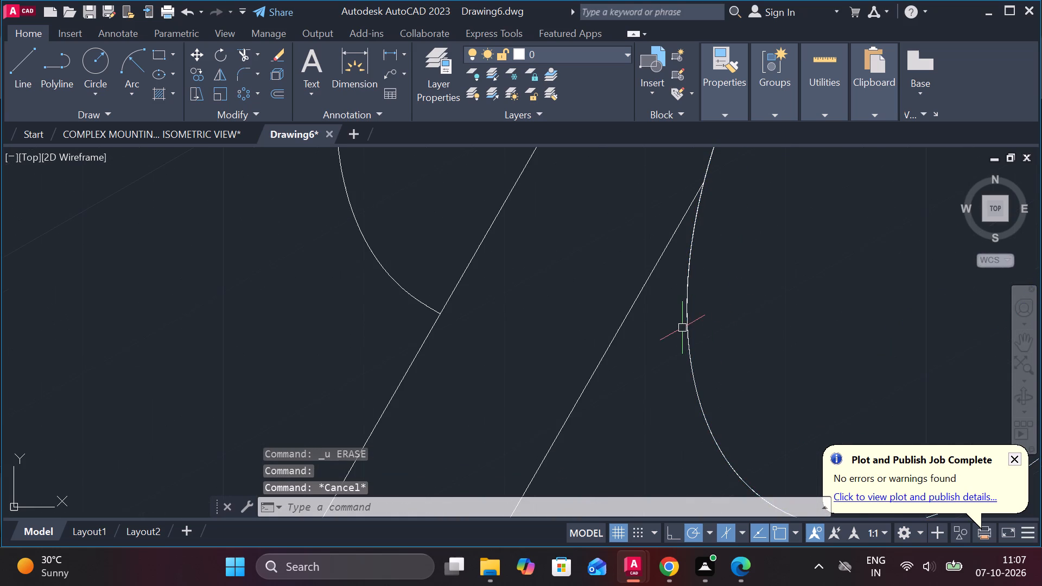
{"action": "left_click", "coordinate": [686, 315]}
{"action": "scroll", "coordinate": [686, 315], "scroll_direction": "down", "scroll_amount": 2}
{"action": "key", "text": "Escape"}
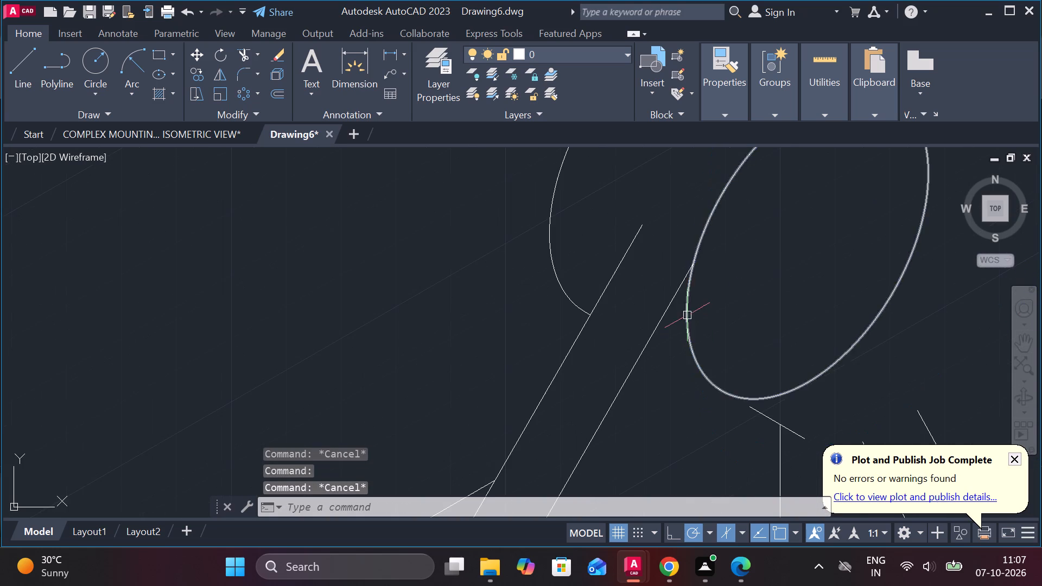
{"action": "scroll", "coordinate": [716, 293], "scroll_direction": "down", "scroll_amount": 1}
{"action": "scroll", "coordinate": [852, 232], "scroll_direction": "down", "scroll_amount": 1}
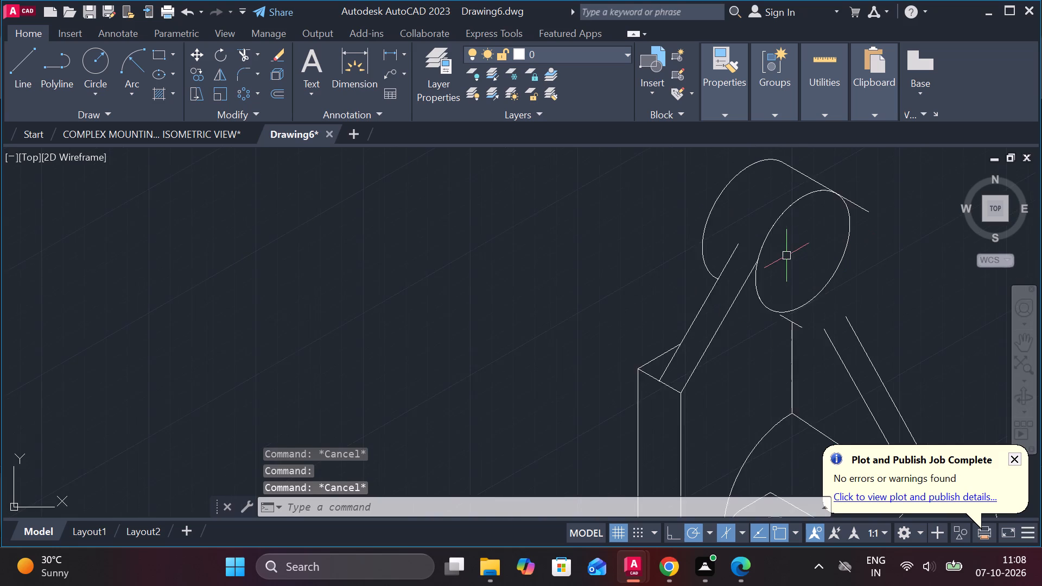
{"action": "scroll", "coordinate": [786, 256], "scroll_direction": "up", "scroll_amount": 1}
{"action": "key", "text": "Escape"}
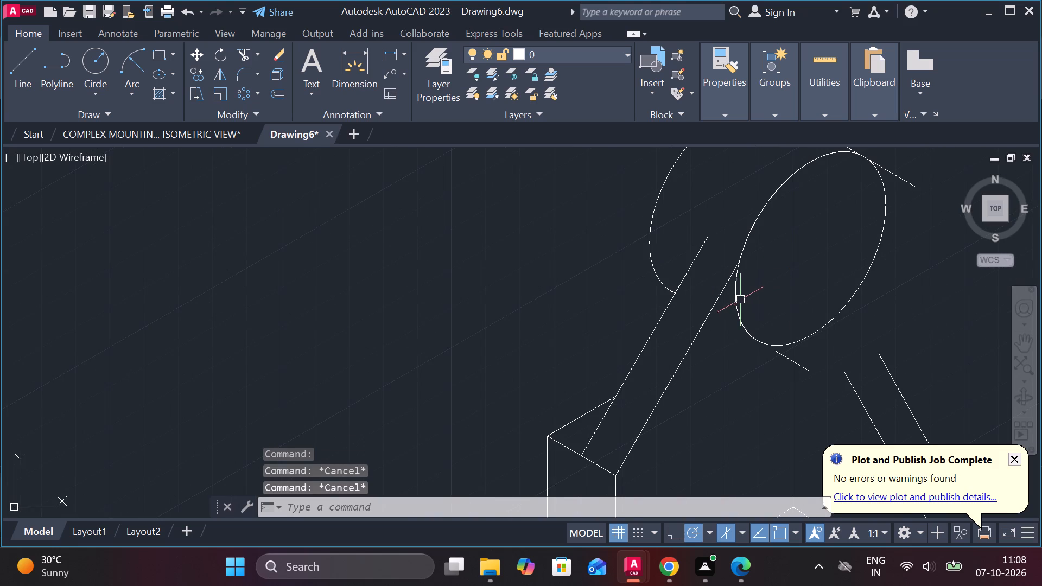
{"action": "left_click", "coordinate": [759, 220]}
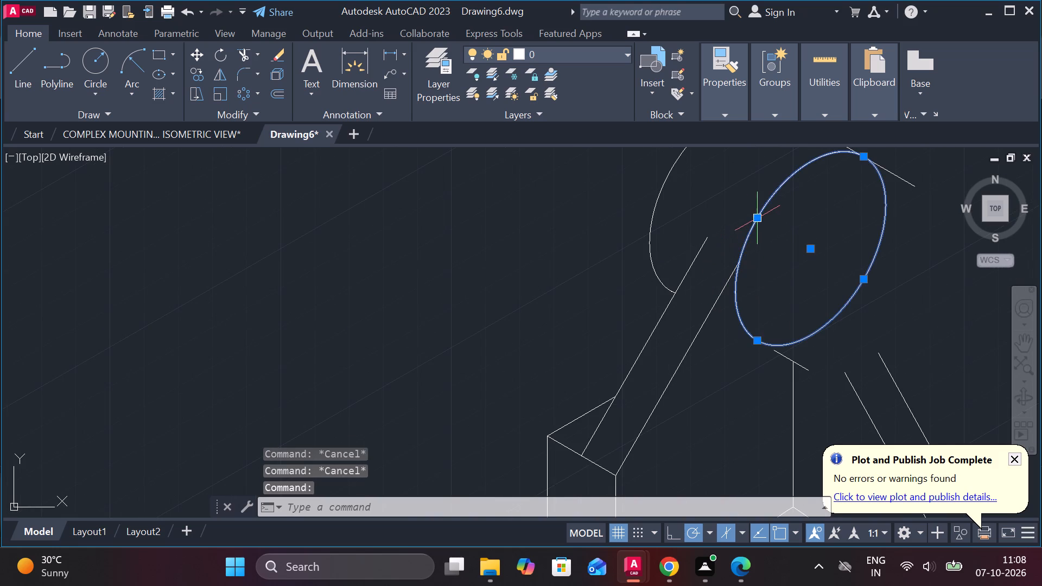
{"action": "key", "text": "Escape"}
{"action": "scroll", "coordinate": [880, 233], "scroll_direction": "down", "scroll_amount": 1}
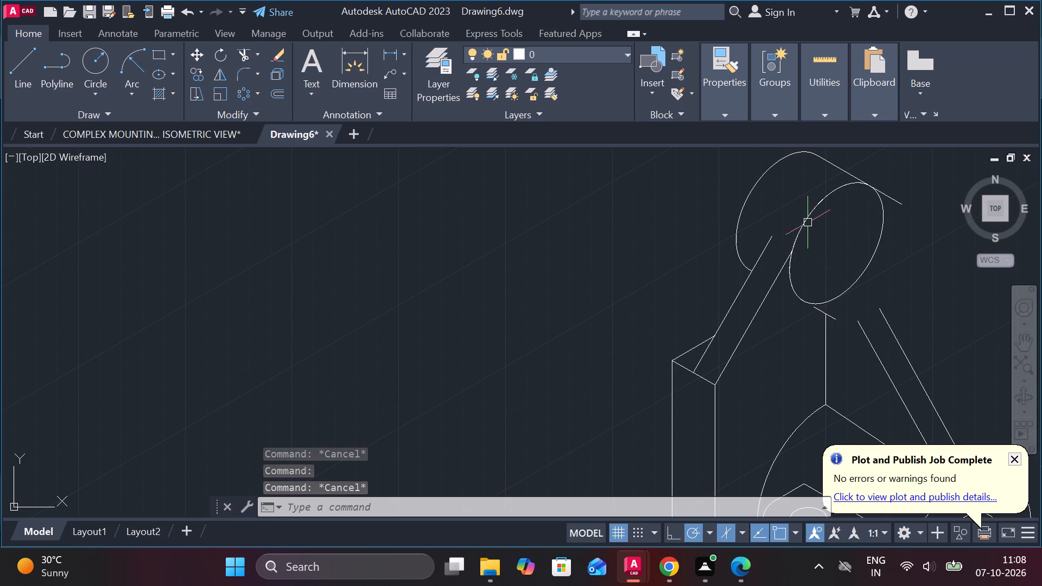
Remove the front isocircle and the coinciding copied arc from the upper cylinder's front end with Trim.
{"action": "type", "text": "tr"}
{"action": "key", "text": "Return"}
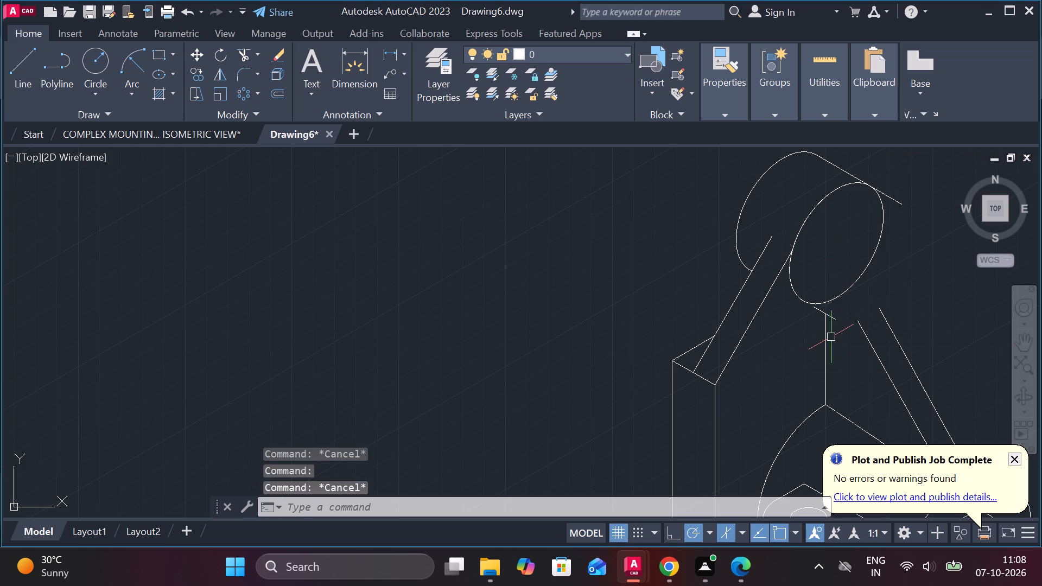
{"action": "left_click", "coordinate": [816, 207]}
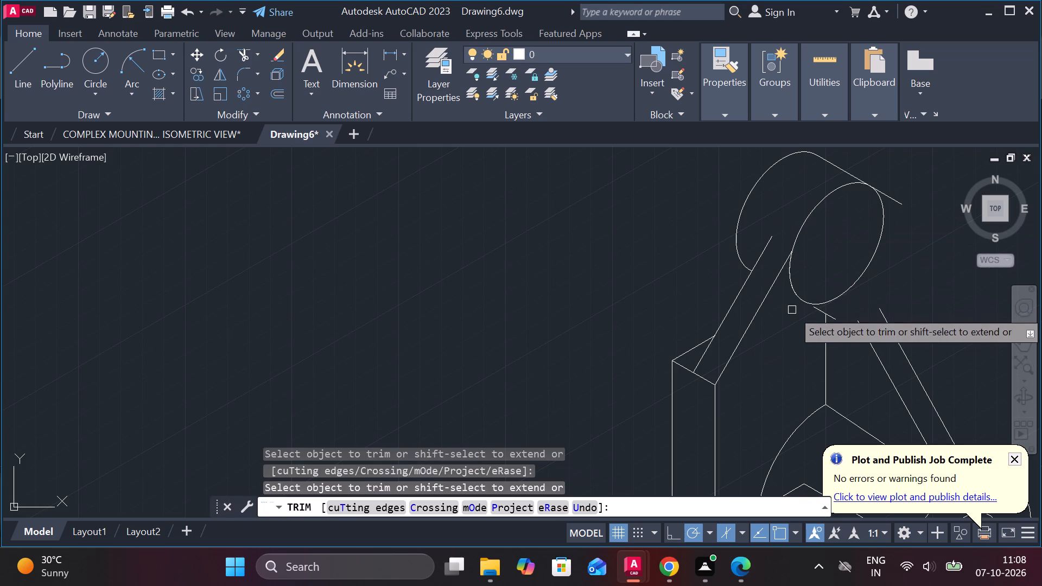
{"action": "left_click", "coordinate": [790, 276]}
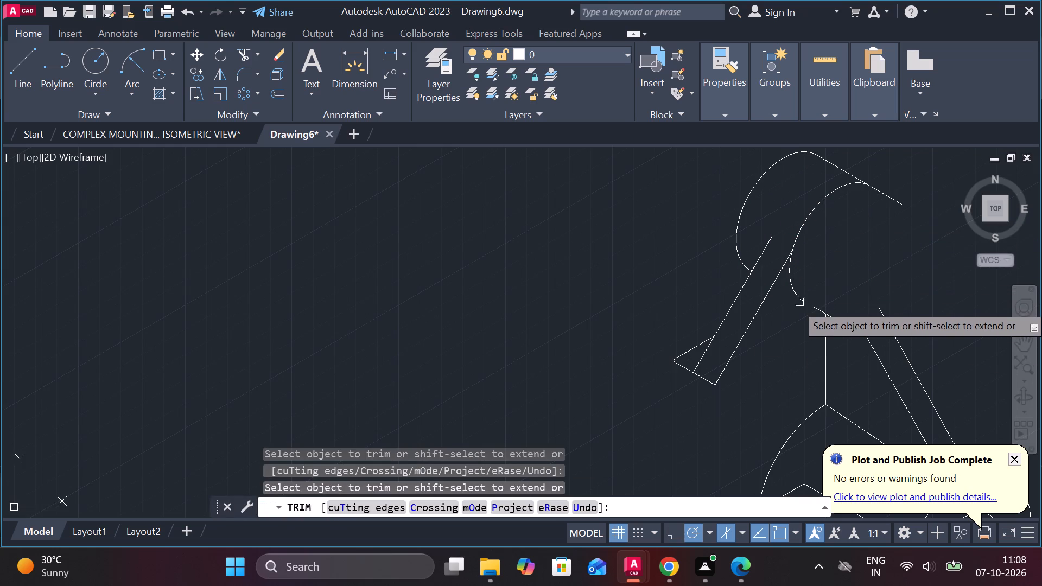
{"action": "left_click", "coordinate": [798, 294]}
{"action": "left_click", "coordinate": [820, 208]}
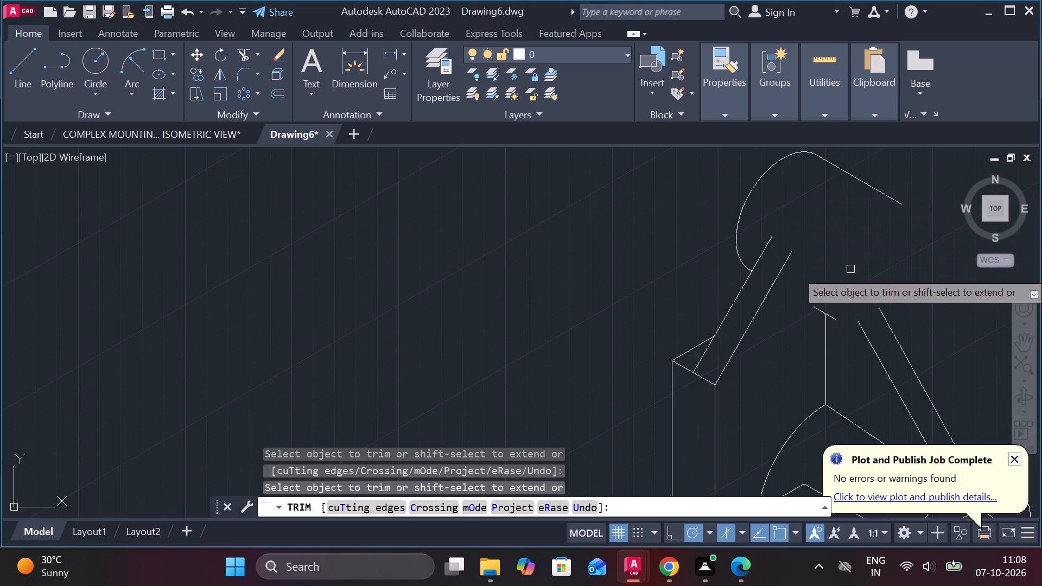
{"action": "key", "text": "Escape"}
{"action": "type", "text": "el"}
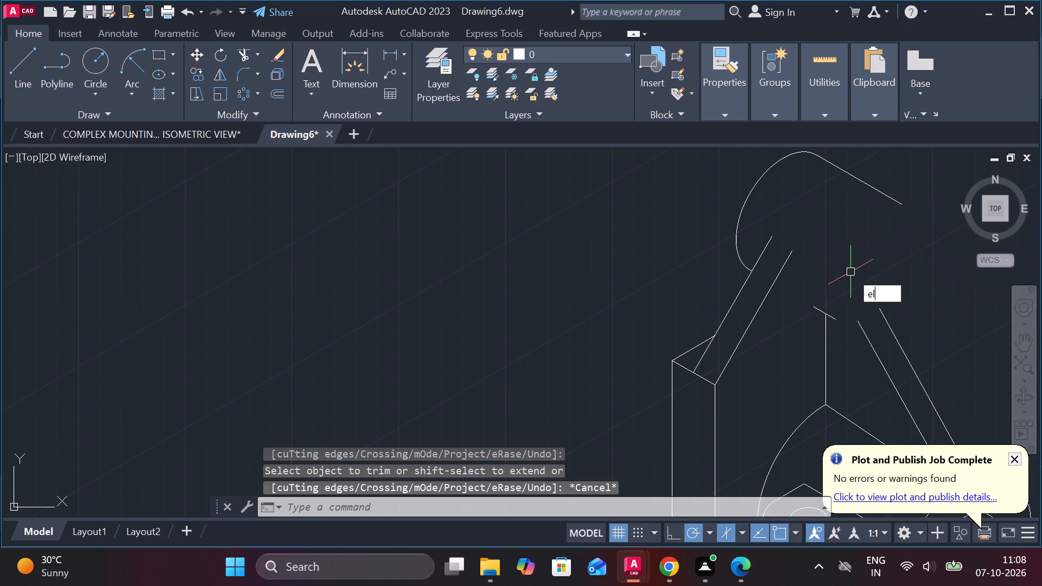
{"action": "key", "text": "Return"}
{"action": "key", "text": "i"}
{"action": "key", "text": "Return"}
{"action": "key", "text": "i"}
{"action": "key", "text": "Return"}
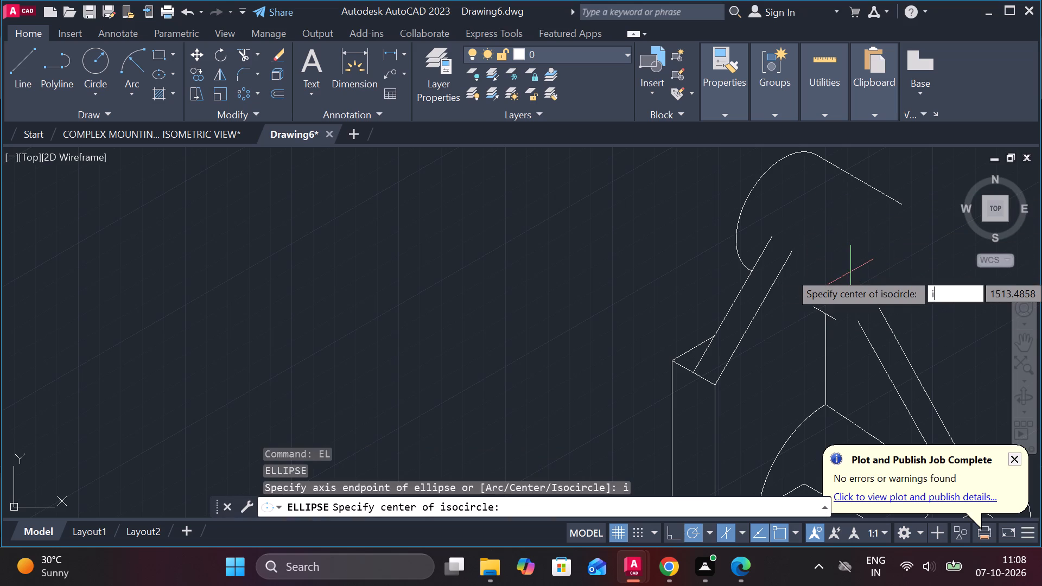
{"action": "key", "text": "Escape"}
Draw an isocircle of diameter 44 centred on the upper cylinder's rear arc.
{"action": "type", "text": "el"}
{"action": "key", "text": "Return"}
{"action": "key", "text": "i"}
{"action": "key", "text": "Return"}
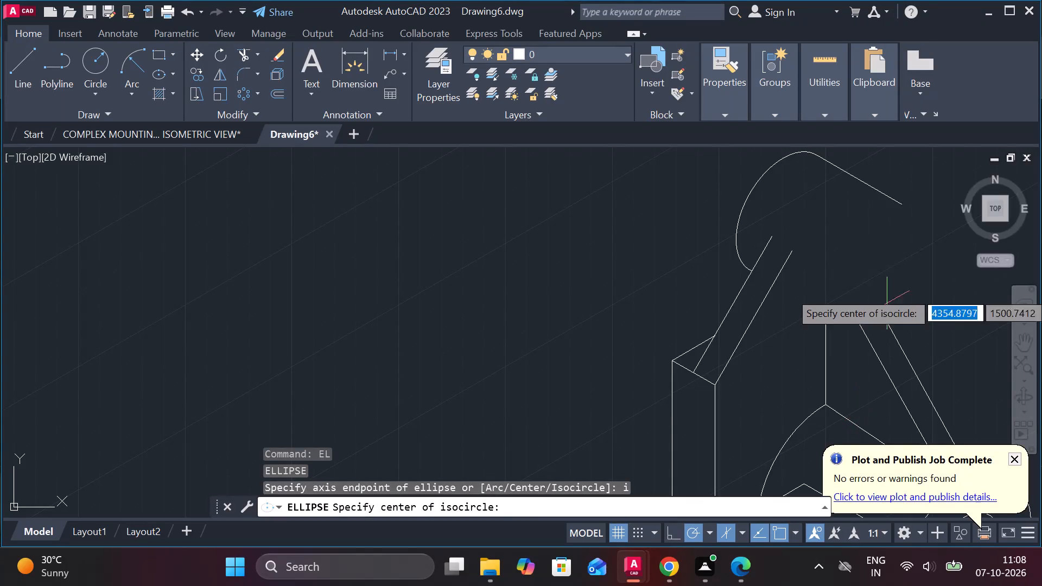
{"action": "left_click", "coordinate": [784, 211]}
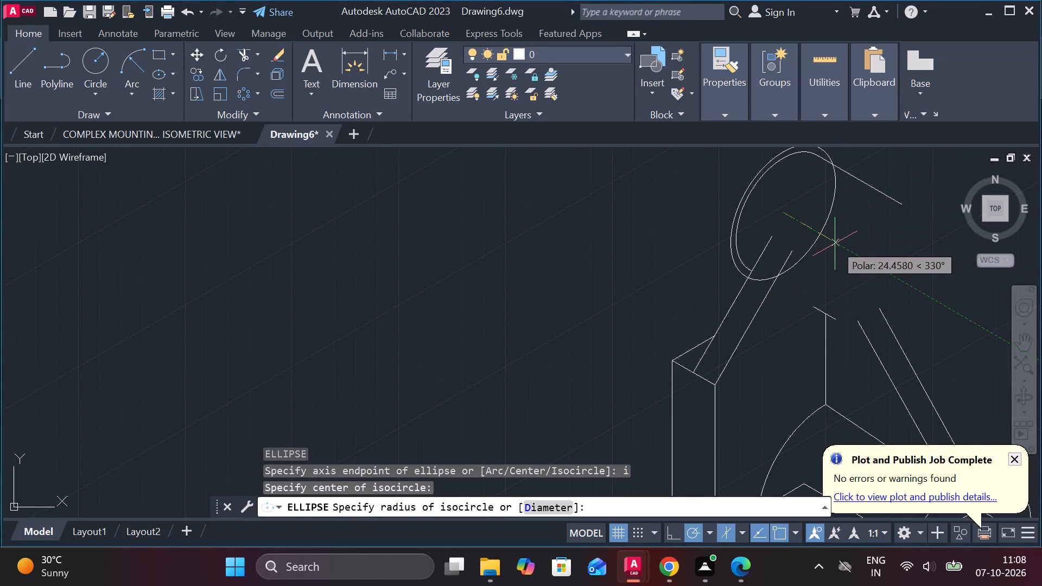
{"action": "key", "text": "d"}
{"action": "key", "text": "Return"}
{"action": "type", "text": "44"}
{"action": "key", "text": "Return"}
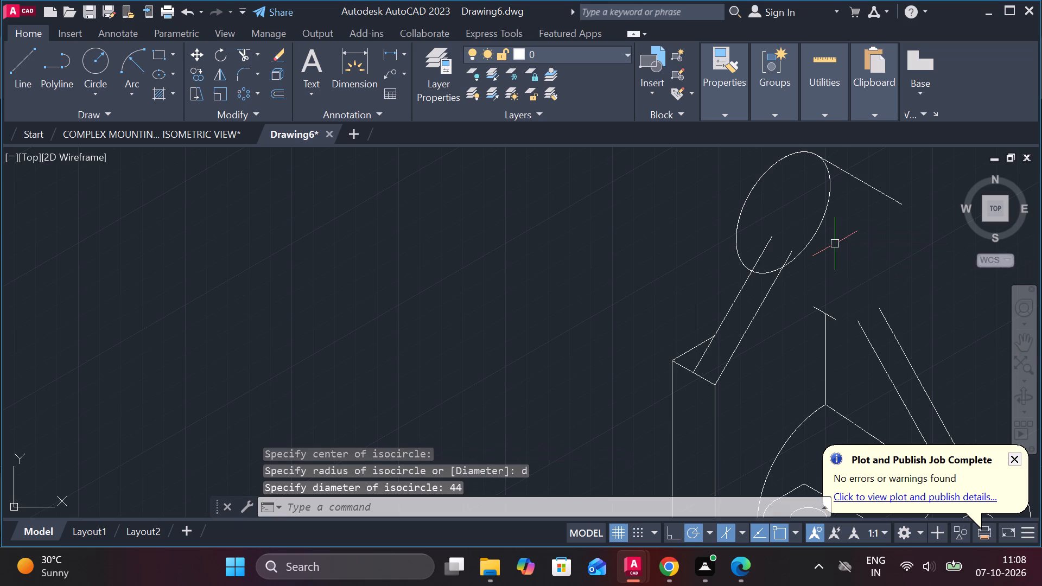
Copy the rear isocircle from its centre by 24 along the cylinder axis to form the front face.
{"action": "left_click", "coordinate": [830, 199]}
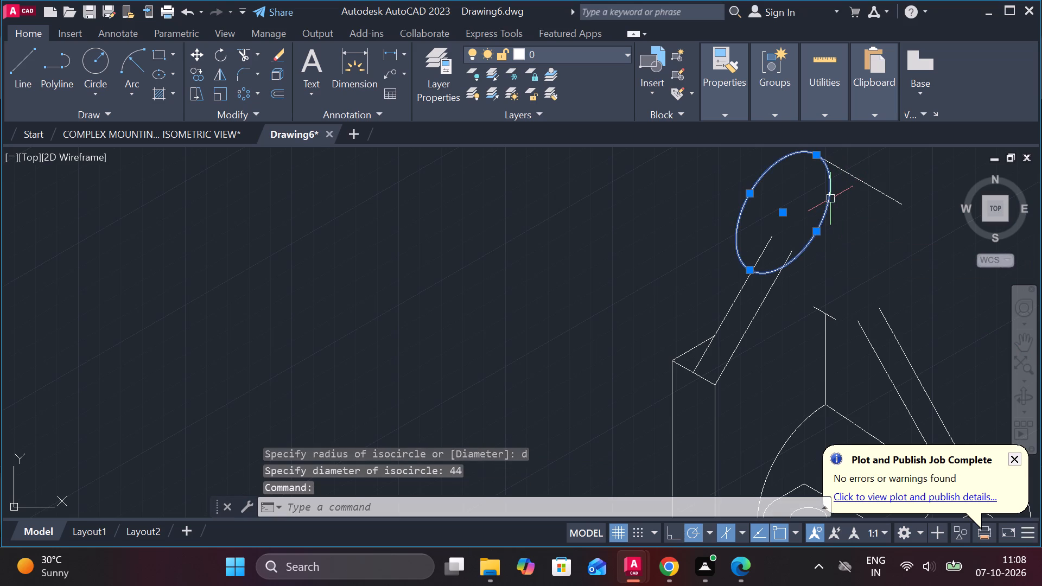
{"action": "key", "text": "c"}
{"action": "key", "text": "o"}
{"action": "key", "text": "Return"}
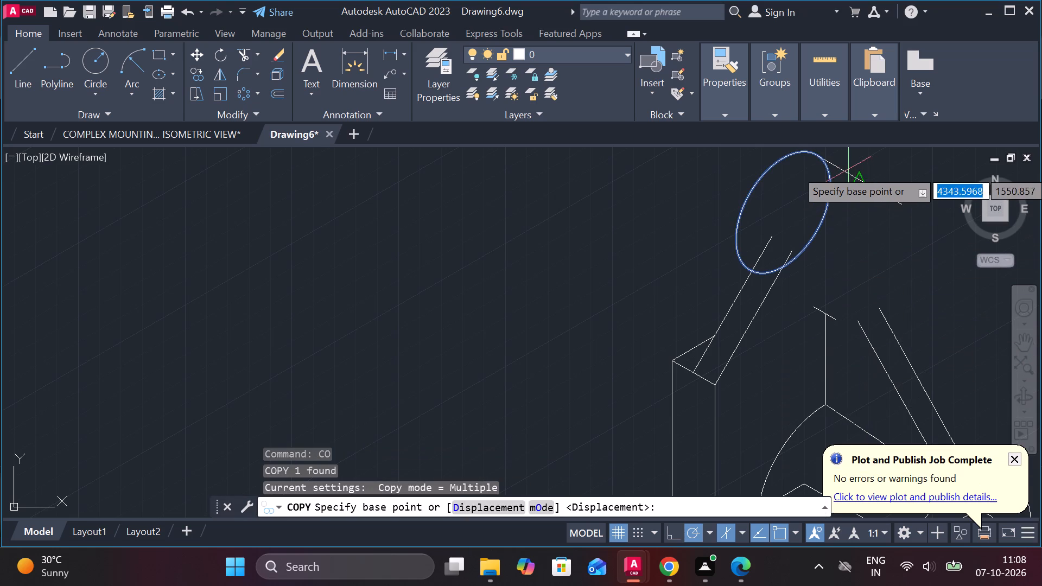
{"action": "left_click", "coordinate": [779, 216]}
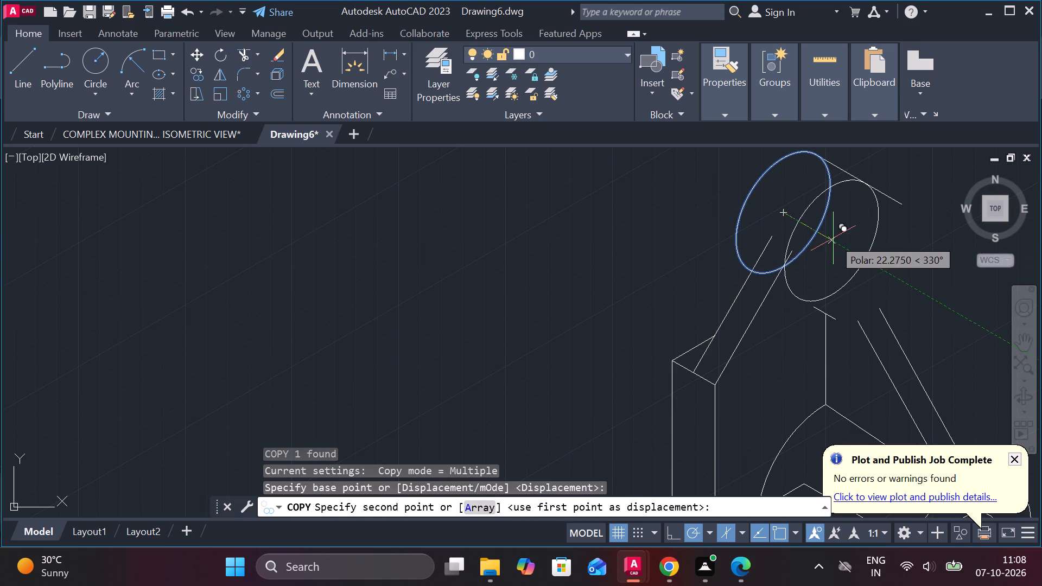
{"action": "scroll", "coordinate": [836, 241], "scroll_direction": "up", "scroll_amount": 2}
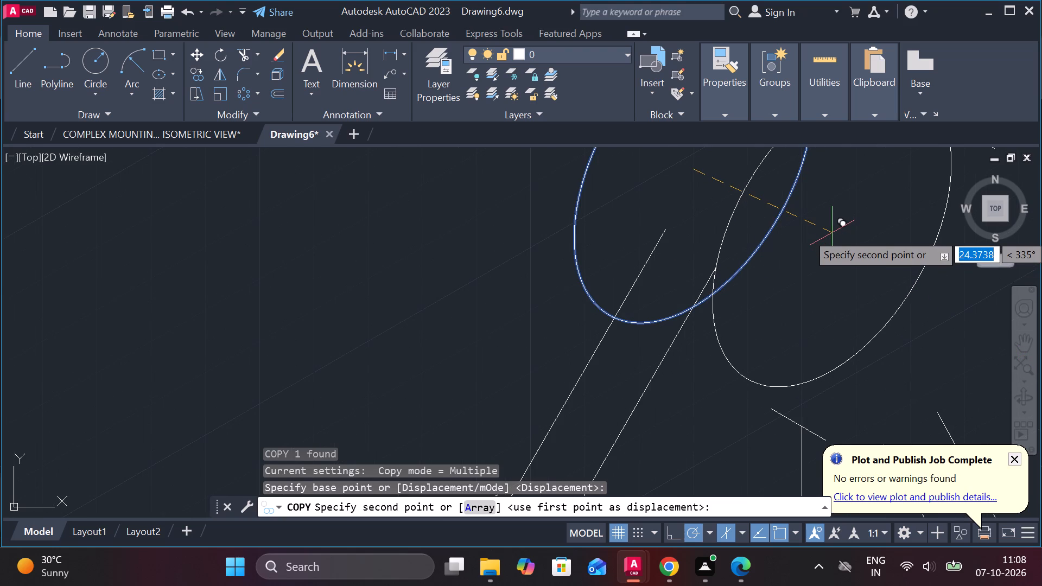
{"action": "type", "text": "24"}
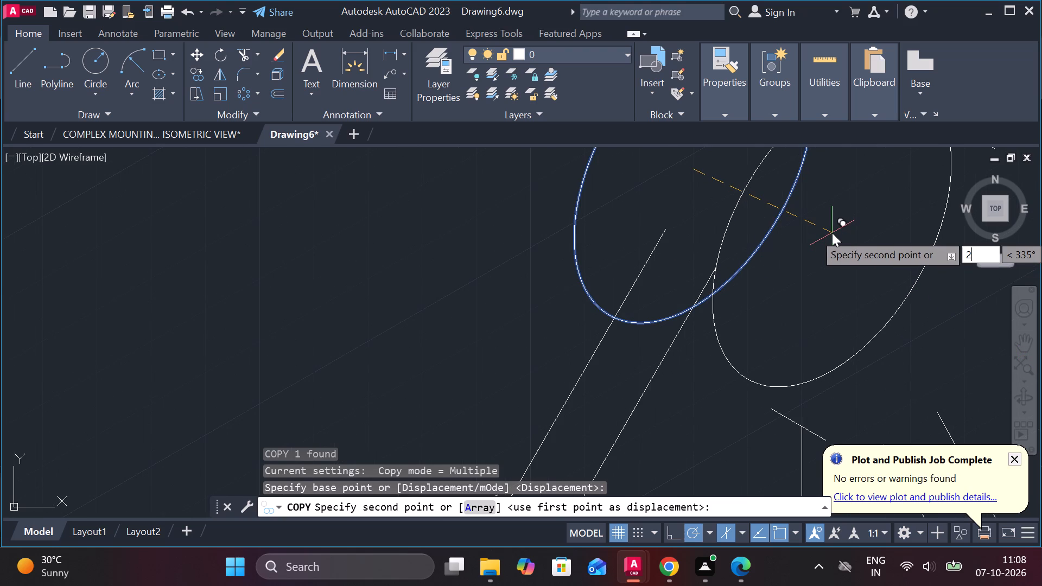
{"action": "key", "text": "Return"}
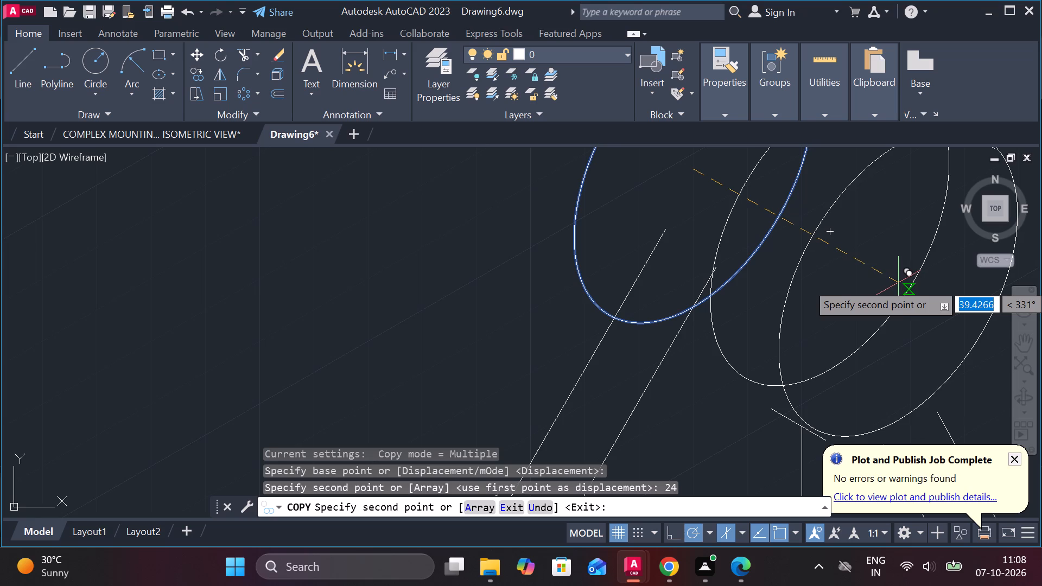
{"action": "middle_click_drag", "start_coordinate": [898, 283], "coordinate": [838, 281]}
{"action": "key", "text": "Escape"}
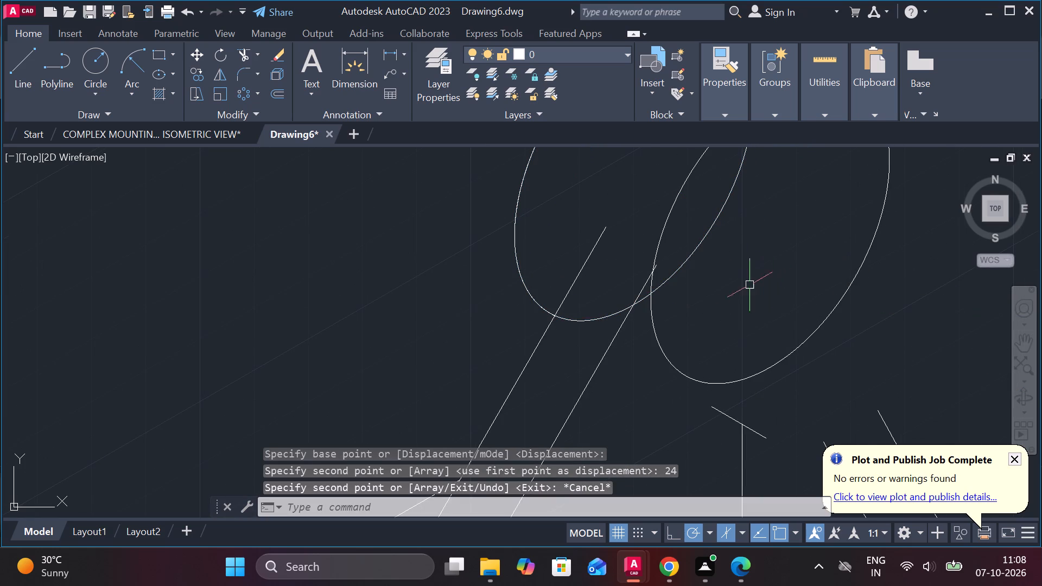
Trim away the rear isocircle's hidden portions behind the front isocircle, between the slanted rib lines and beyond the upper tangent line.
{"action": "type", "text": "tr"}
{"action": "key", "text": "Return"}
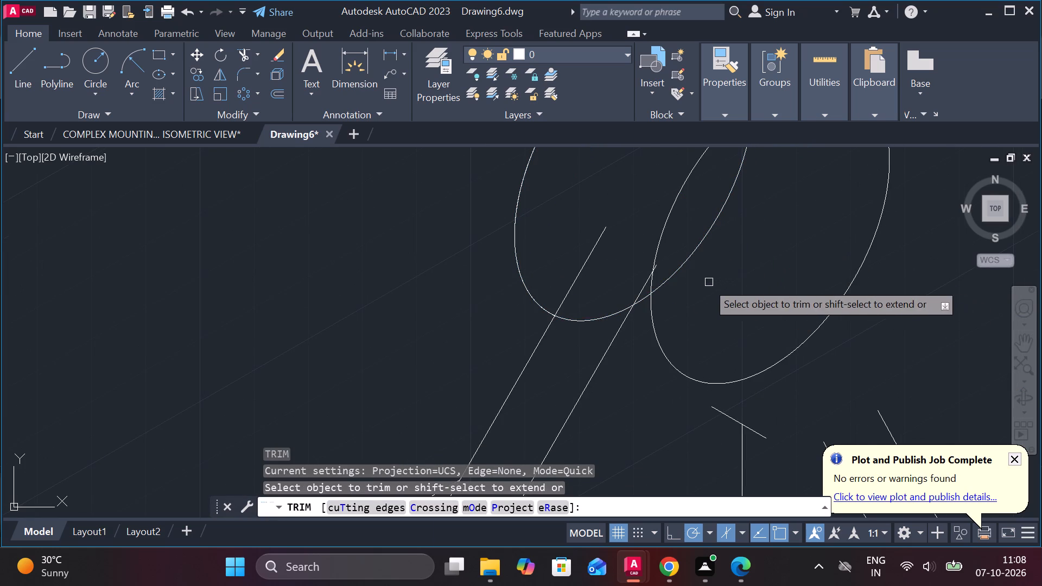
{"action": "scroll", "coordinate": [705, 282], "scroll_direction": "up", "scroll_amount": 2}
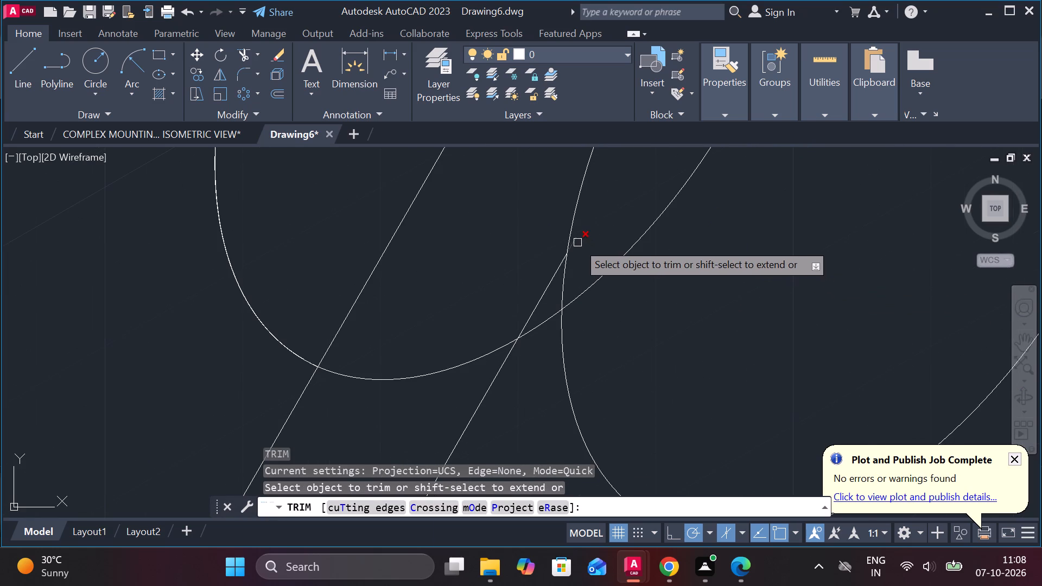
{"action": "left_click", "coordinate": [577, 243]}
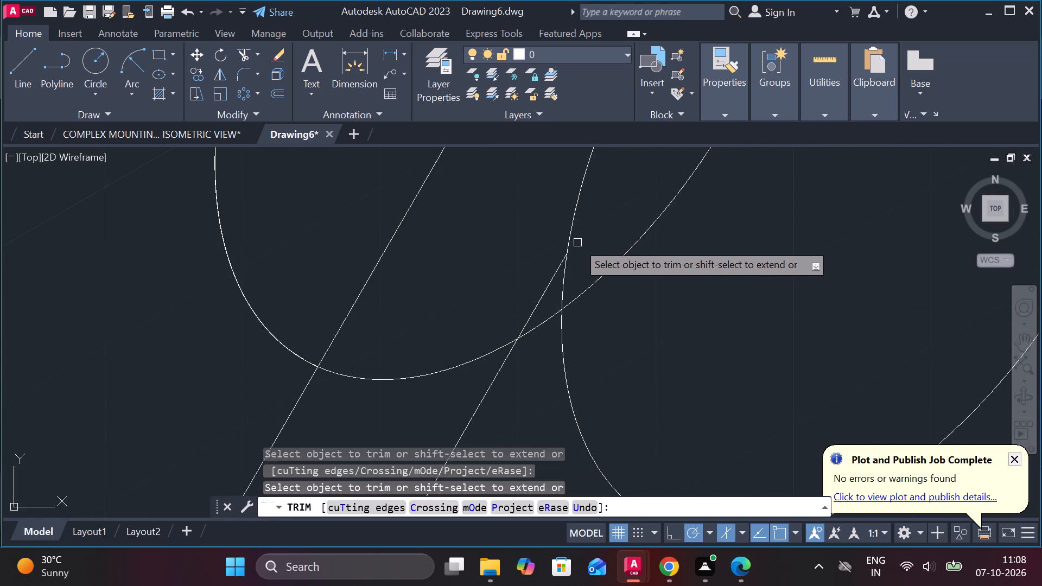
{"action": "left_click", "coordinate": [592, 283]}
{"action": "left_click", "coordinate": [554, 320]}
{"action": "left_click", "coordinate": [483, 356]}
{"action": "scroll", "coordinate": [473, 356], "scroll_direction": "down", "scroll_amount": 2}
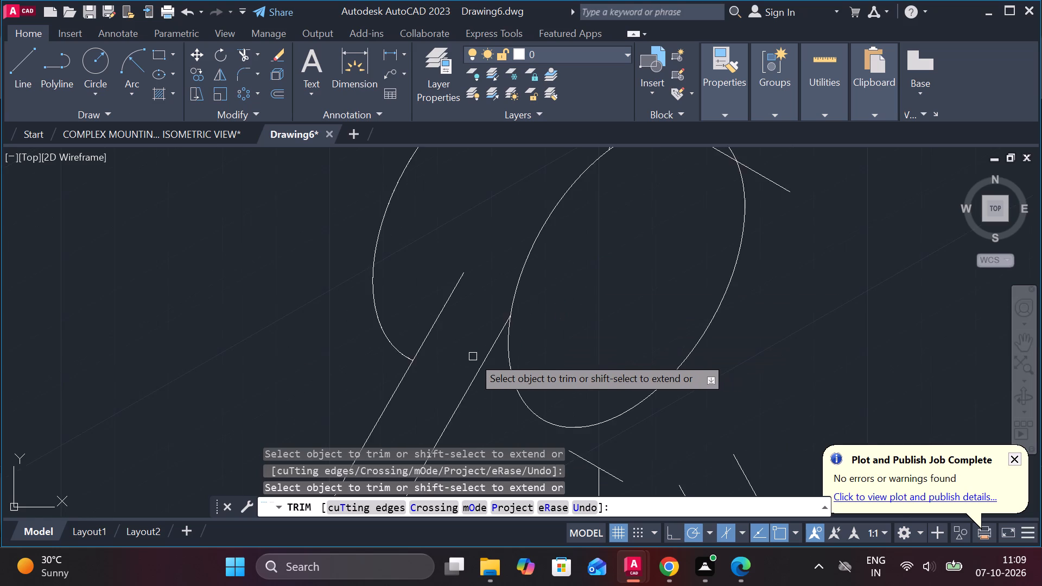
{"action": "scroll", "coordinate": [473, 356], "scroll_direction": "down", "scroll_amount": 1}
{"action": "middle_click_drag", "start_coordinate": [555, 334], "coordinate": [598, 372]}
{"action": "left_click", "coordinate": [468, 386]}
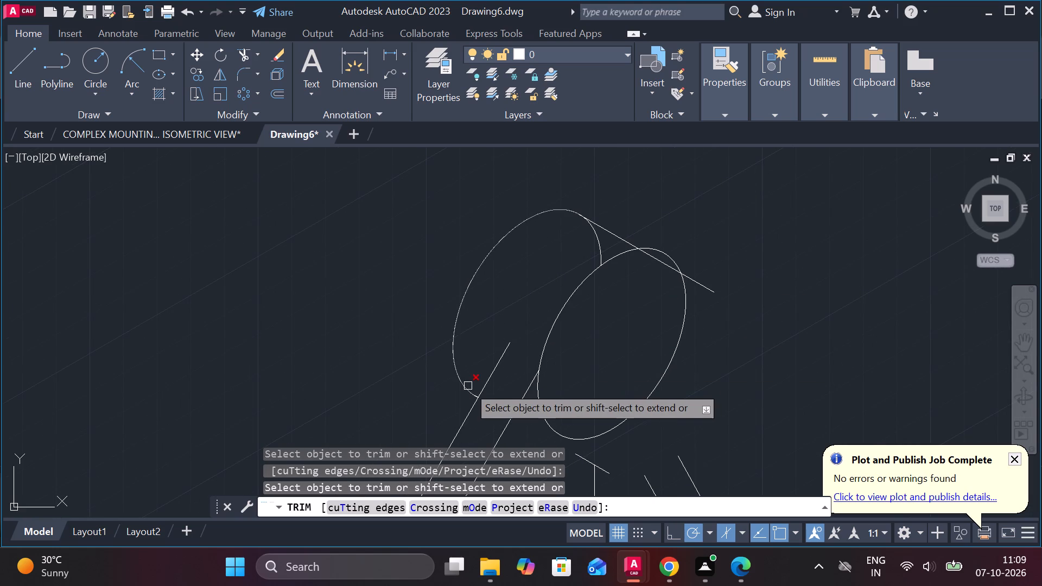
{"action": "left_click", "coordinate": [602, 251]}
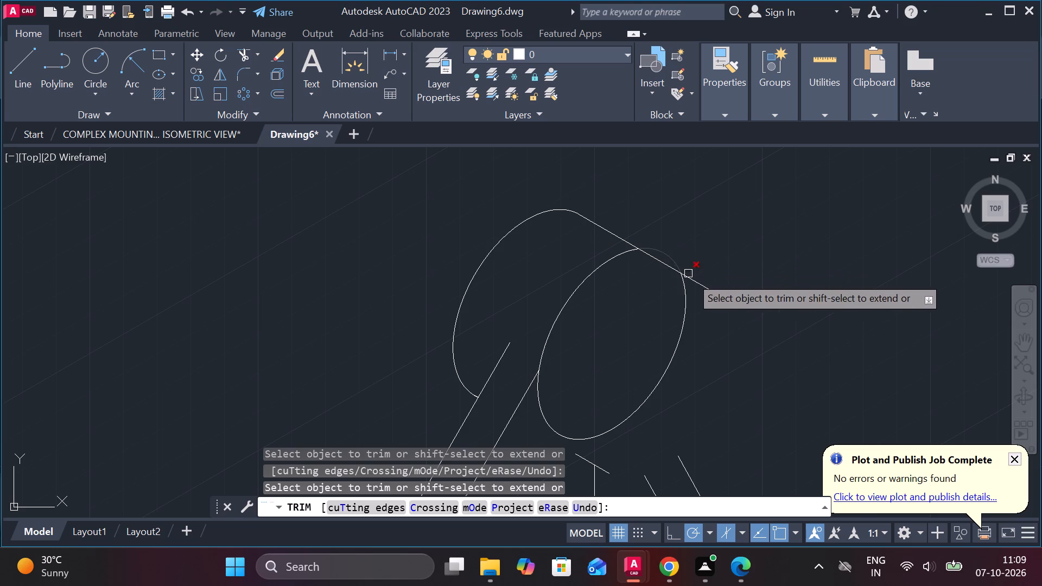
Remove the whole upper tangent line joining the rear and front isocircles piece by piece with Trim.
{"action": "left_click", "coordinate": [714, 286]}
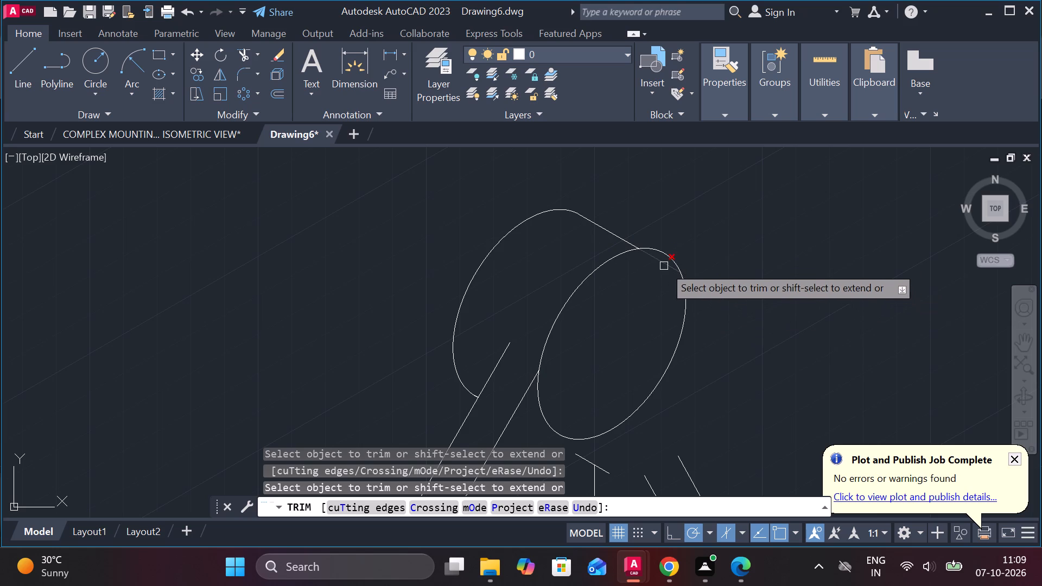
{"action": "left_click", "coordinate": [664, 266]}
{"action": "left_click", "coordinate": [613, 234]}
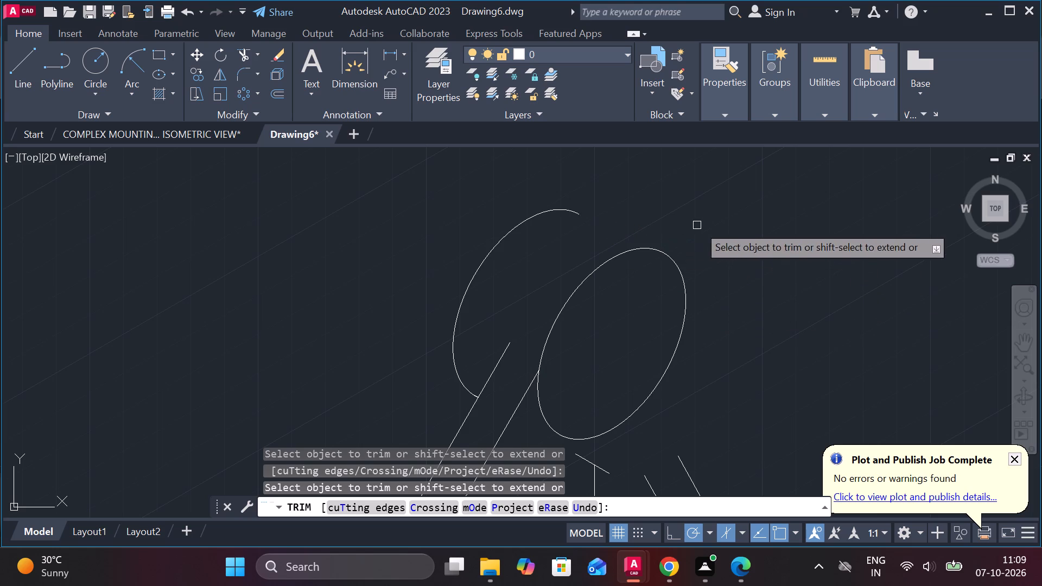
{"action": "scroll", "coordinate": [719, 252], "scroll_direction": "down", "scroll_amount": 2}
{"action": "scroll", "coordinate": [656, 351], "scroll_direction": "up", "scroll_amount": 2}
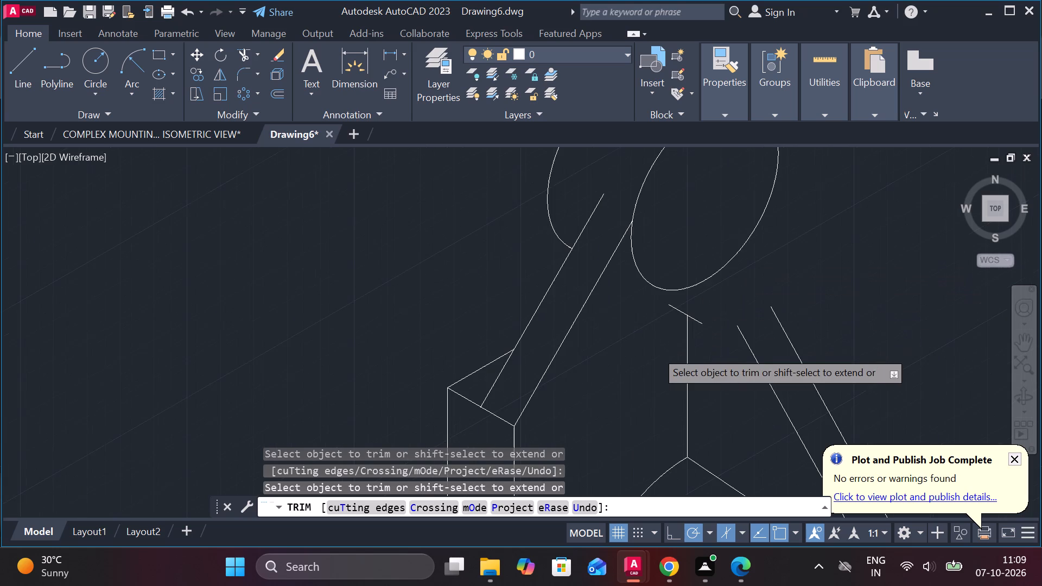
{"action": "middle_click_drag", "start_coordinate": [637, 326], "coordinate": [652, 370]}
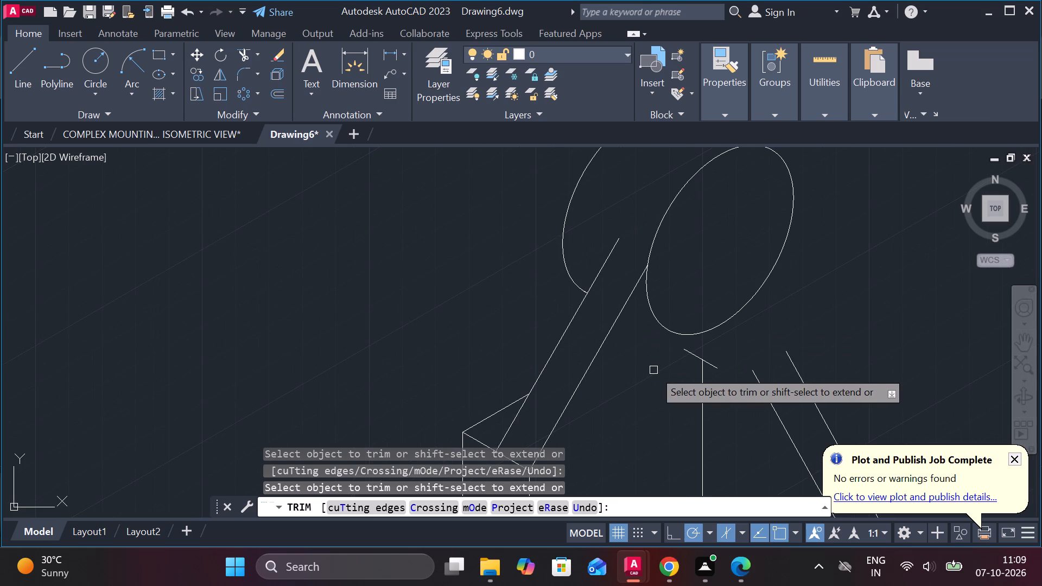
{"action": "key", "text": "Escape"}
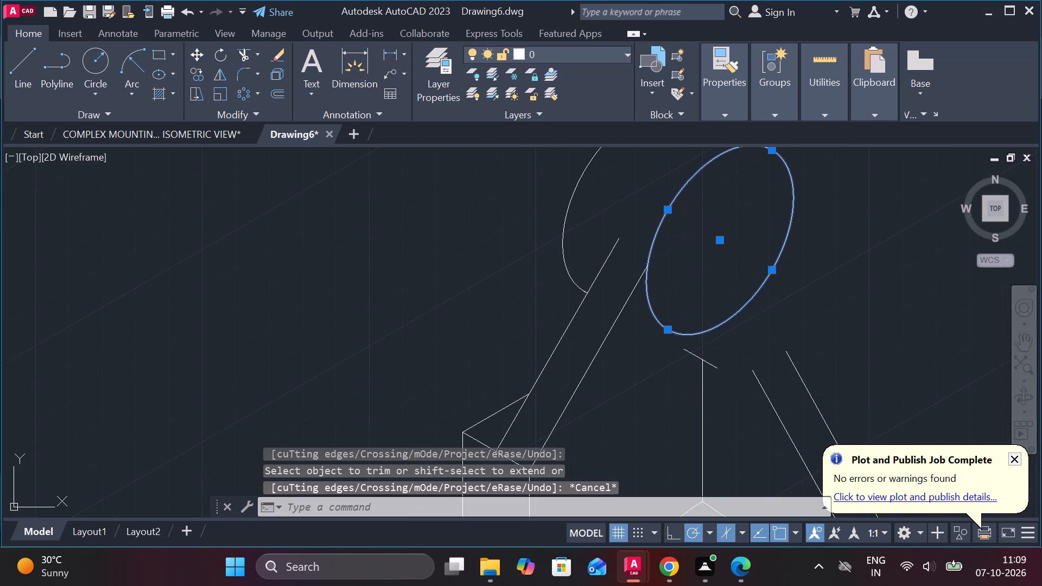
Copy the front isocircle from its centre by 10 along the 330° cylinder axis.
{"action": "left_click", "coordinate": [673, 208]}
{"action": "type", "text": "co"}
{"action": "key", "text": "Return"}
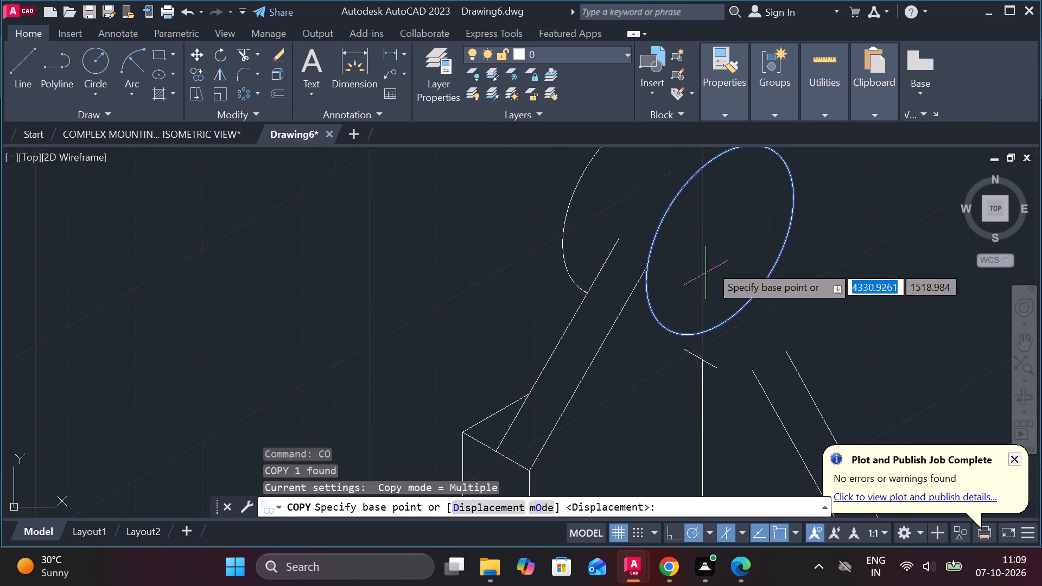
{"action": "left_click", "coordinate": [723, 239]}
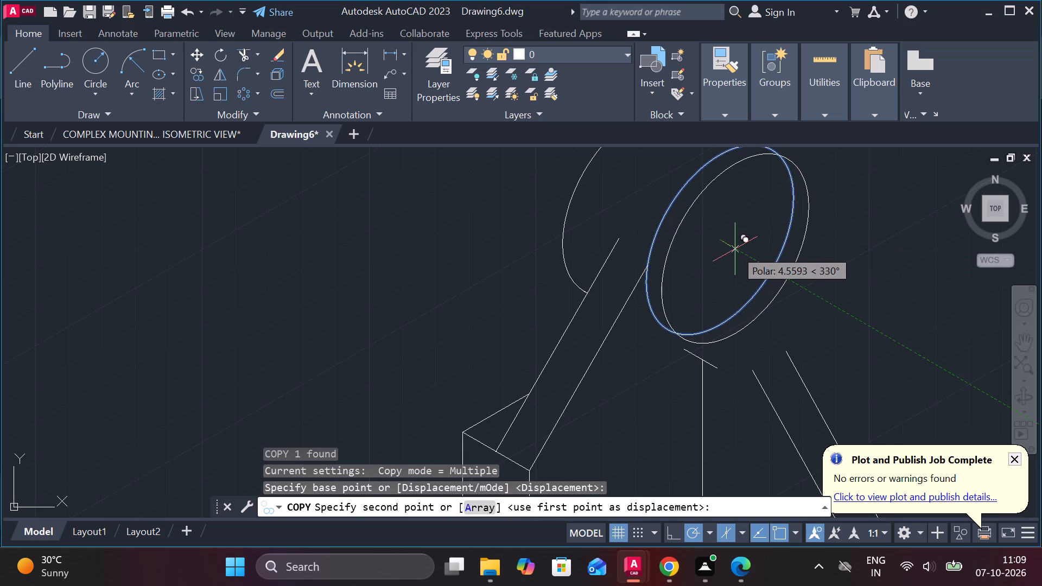
{"action": "type", "text": "10"}
{"action": "key", "text": "Return"}
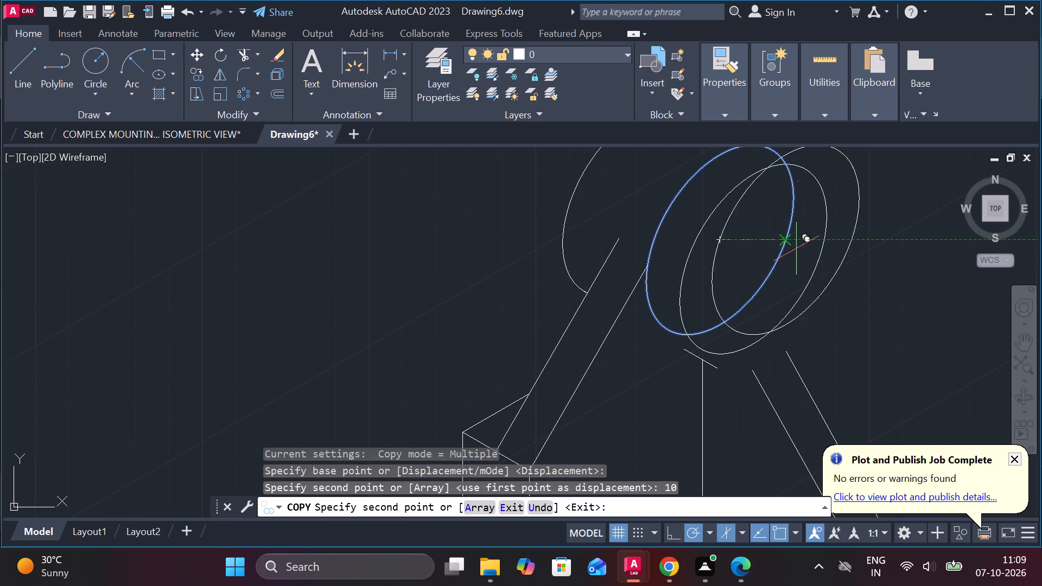
{"action": "key", "text": "Escape"}
Extend the two front slanted rib lines and the vertical rib line up to the new foremost isocircle.
{"action": "scroll", "coordinate": [865, 260], "scroll_direction": "down", "scroll_amount": 1}
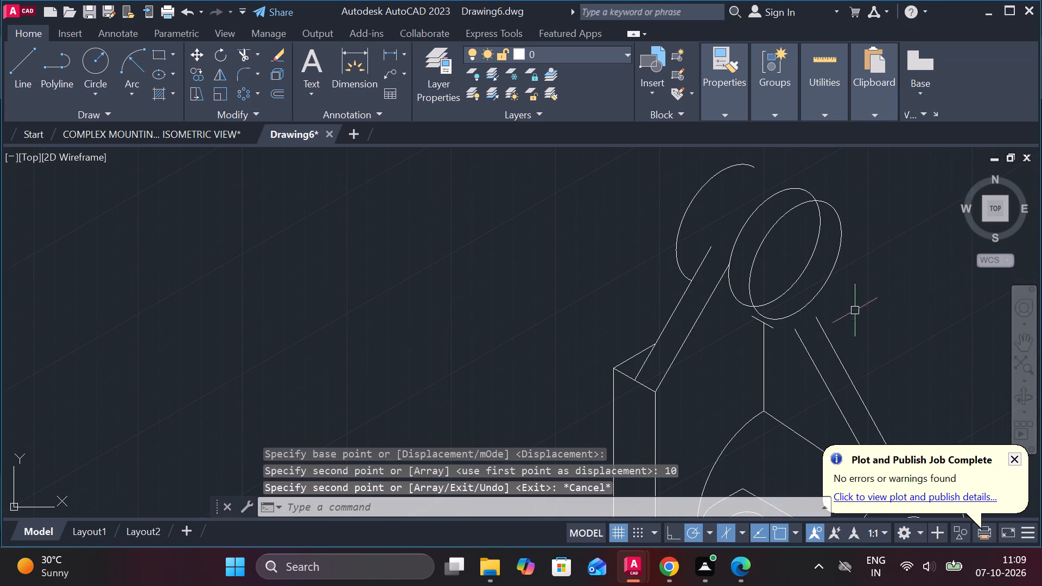
{"action": "scroll", "coordinate": [751, 367], "scroll_direction": "up", "scroll_amount": 1}
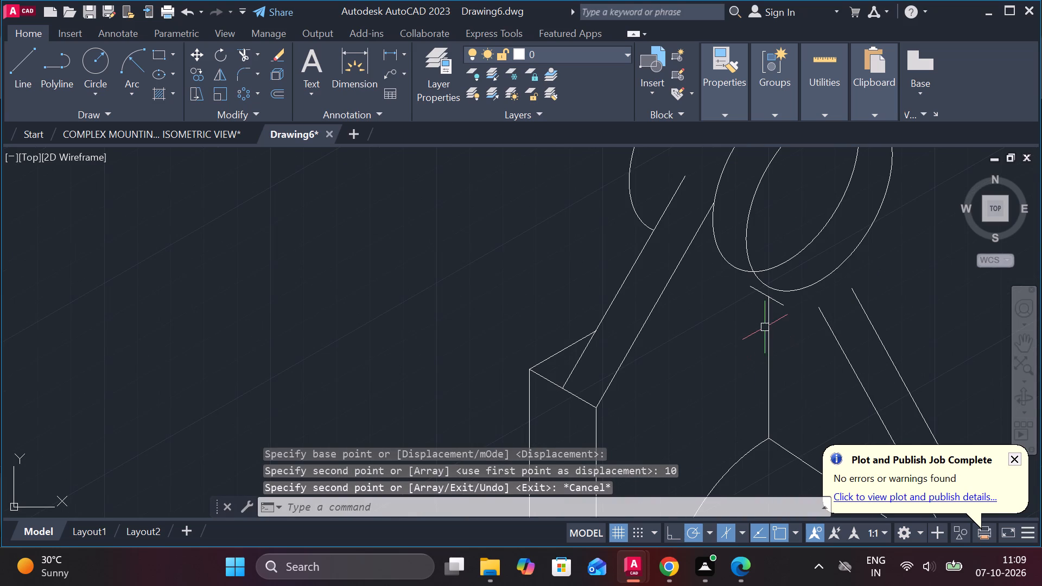
{"action": "scroll", "coordinate": [774, 326], "scroll_direction": "up", "scroll_amount": 1}
{"action": "scroll", "coordinate": [794, 329], "scroll_direction": "down", "scroll_amount": 1}
{"action": "key", "text": "Escape"}
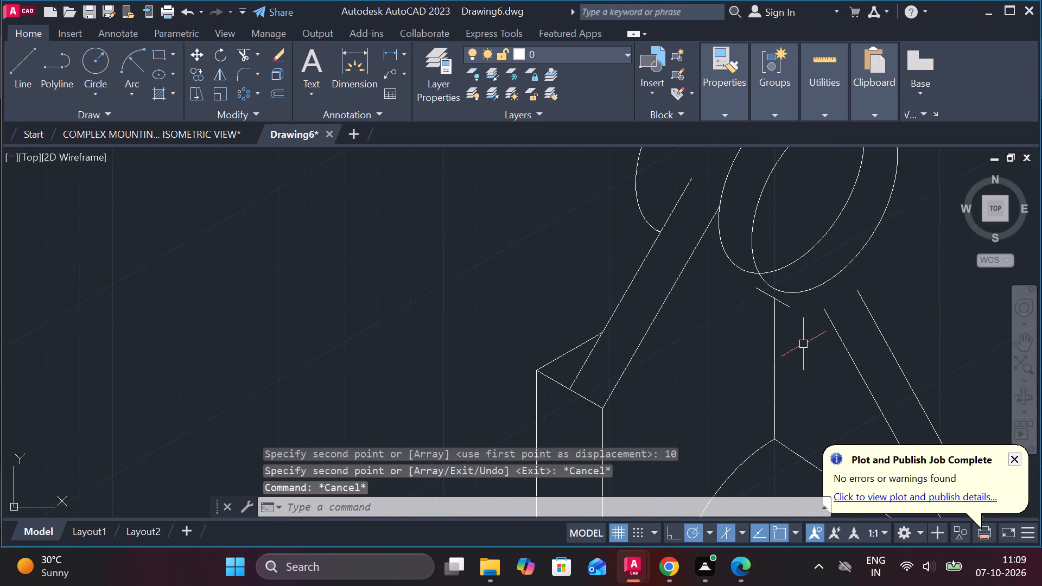
{"action": "type", "text": "ex"}
{"action": "key", "text": "Return"}
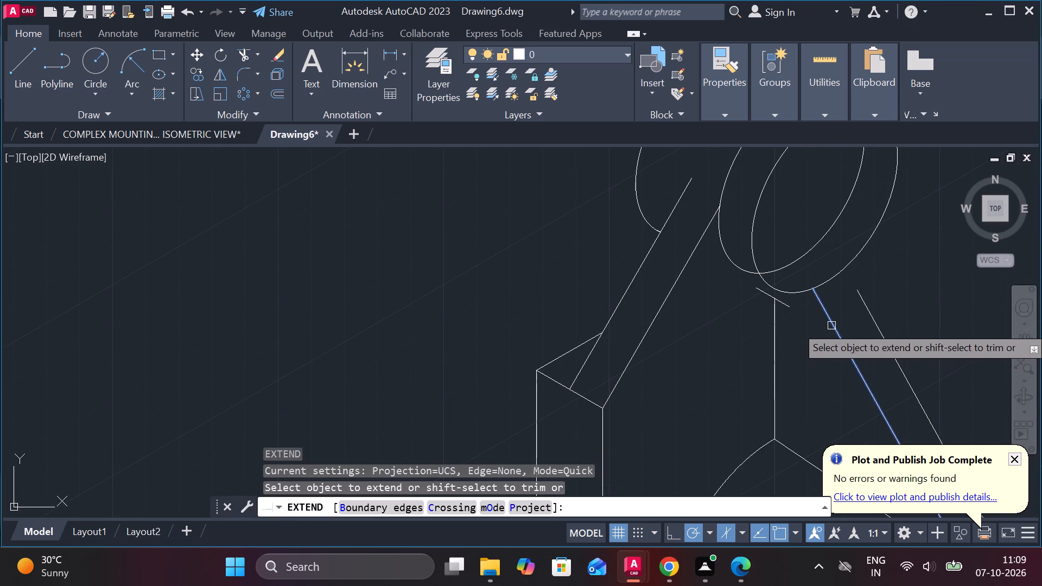
{"action": "left_click", "coordinate": [831, 326]}
{"action": "left_click", "coordinate": [872, 307]}
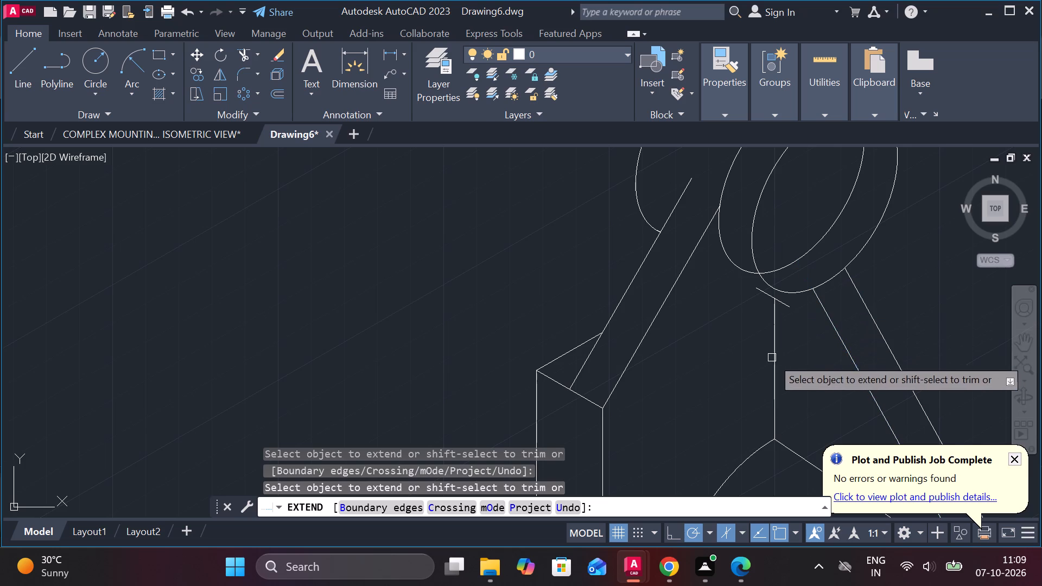
{"action": "left_click", "coordinate": [772, 354]}
{"action": "key", "text": "Escape"}
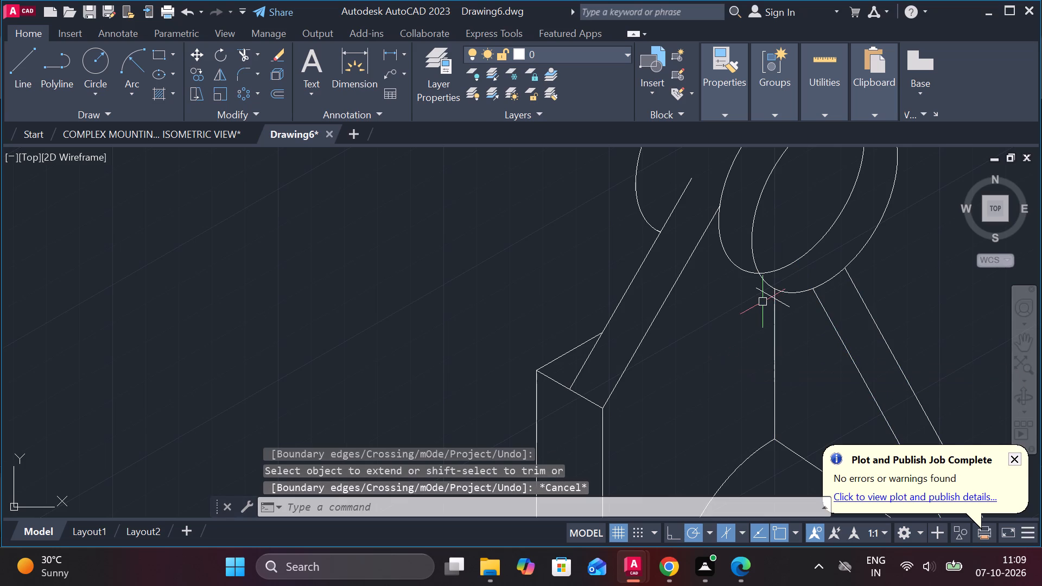
Erase the short inclined line crossing the top of the vertical rib line.
{"action": "left_click", "coordinate": [764, 297]}
{"action": "key", "text": "e"}
{"action": "key", "text": "Return"}
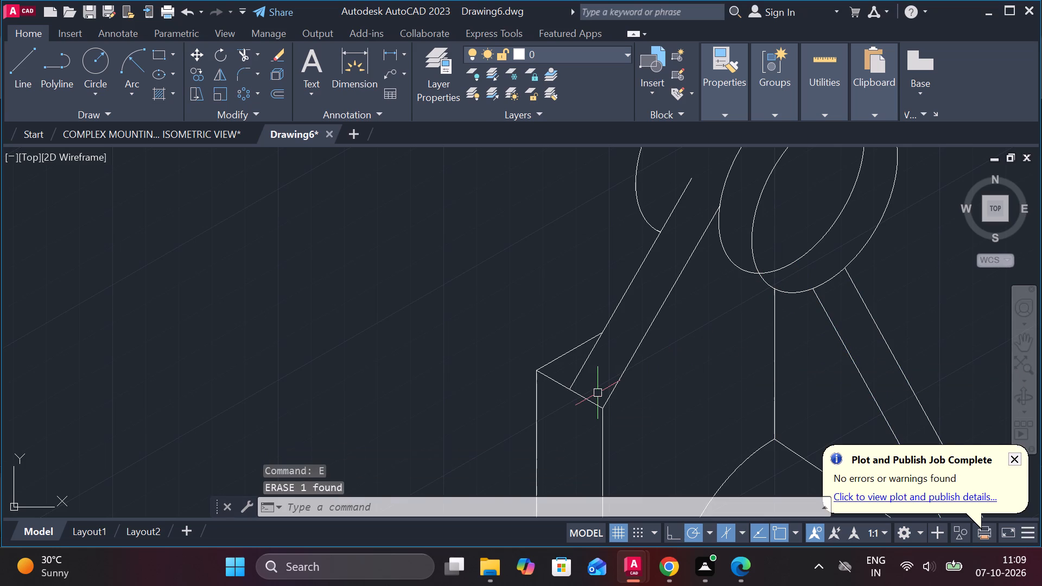
Trim the middle isocircle to leave only its lower arc between the slanted rib line and the foremost isocircle.
{"action": "middle_click_drag", "start_coordinate": [687, 340], "coordinate": [695, 414]}
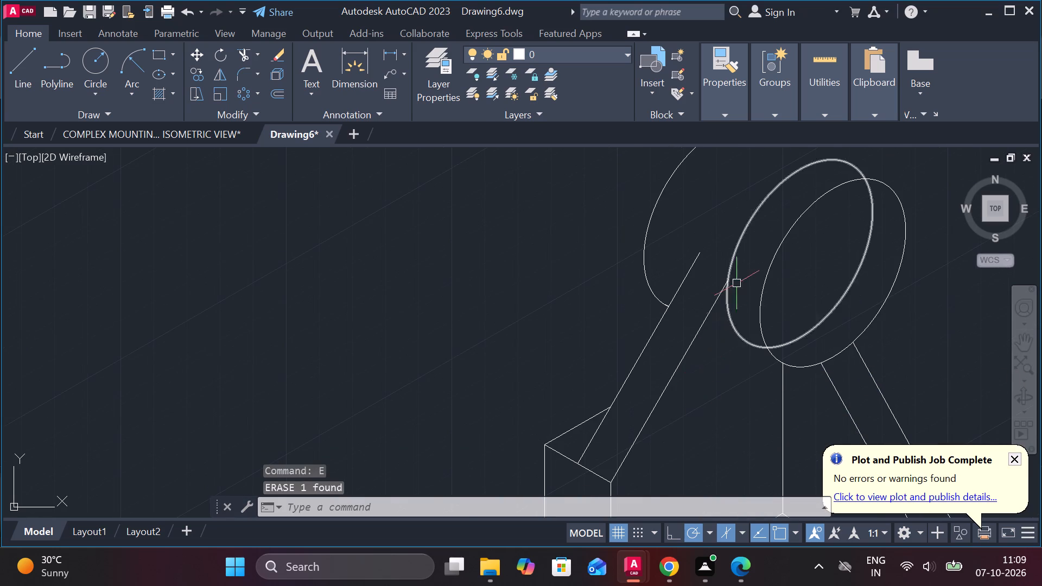
{"action": "type", "text": "tr"}
{"action": "key", "text": "Return"}
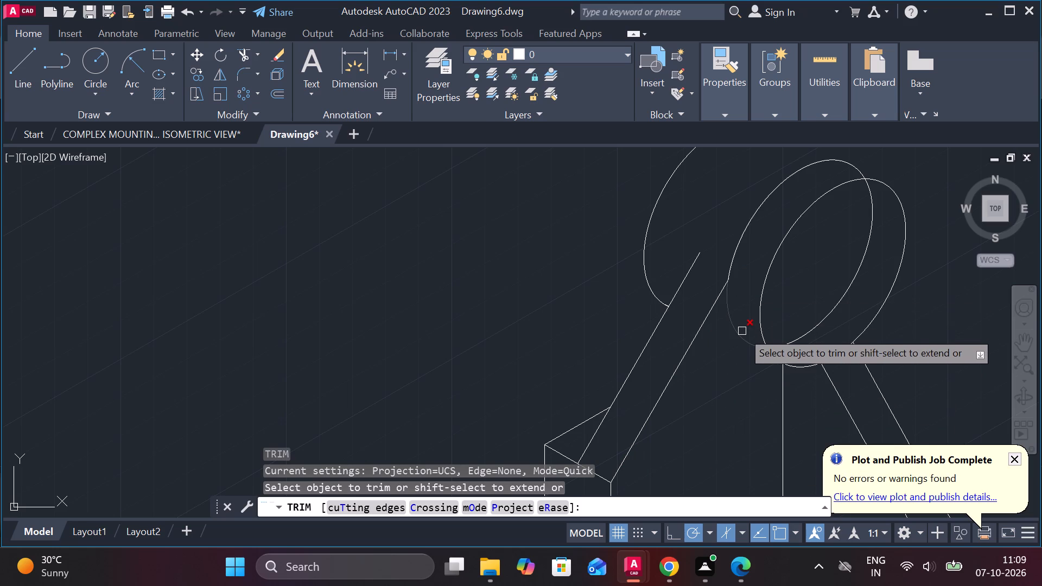
{"action": "left_click", "coordinate": [735, 255]}
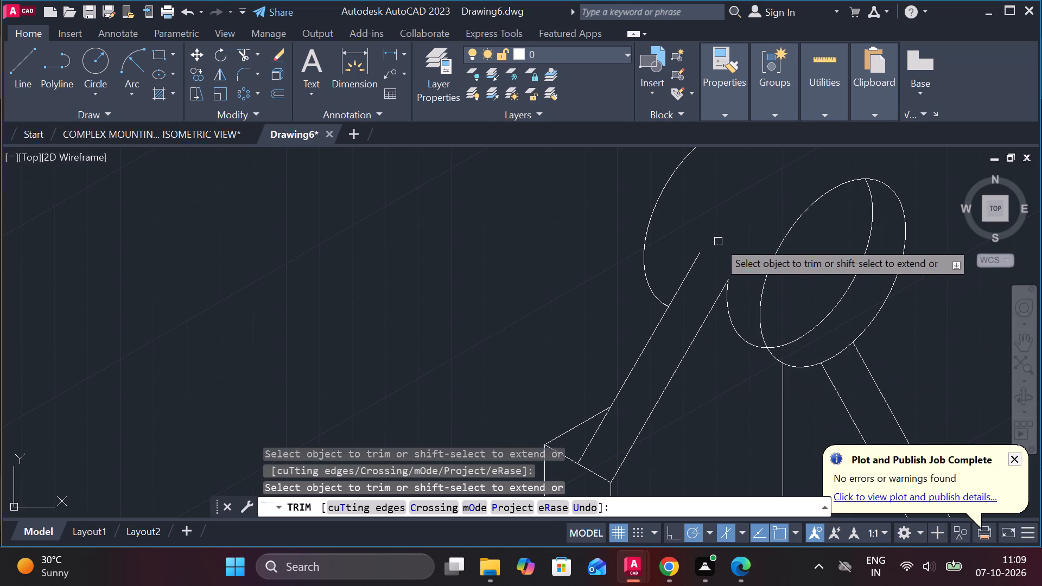
{"action": "scroll", "coordinate": [722, 233], "scroll_direction": "down", "scroll_amount": 1}
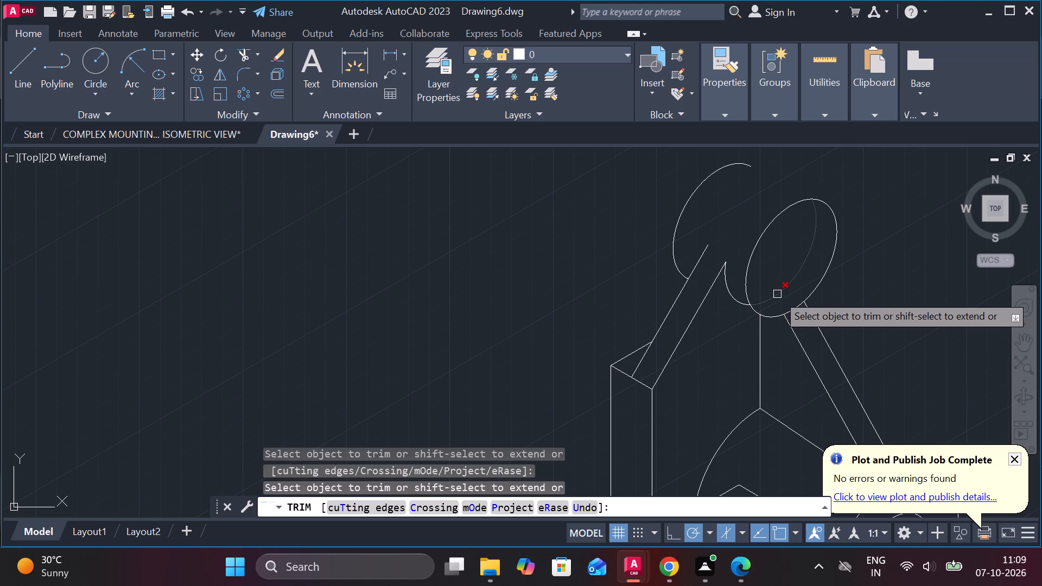
{"action": "left_click", "coordinate": [777, 294]}
{"action": "key", "text": "Escape"}
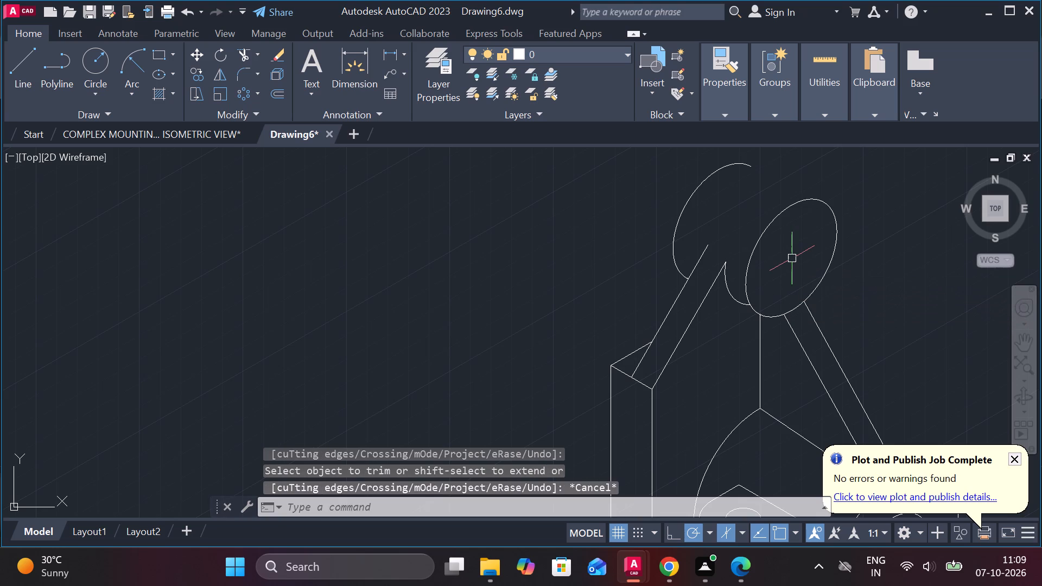
Draw a line about 17.5 long at 150° from the vertical rib line's upper end, past the middle isocircle's remaining arc.
{"action": "key", "text": "l"}
{"action": "key", "text": "Return"}
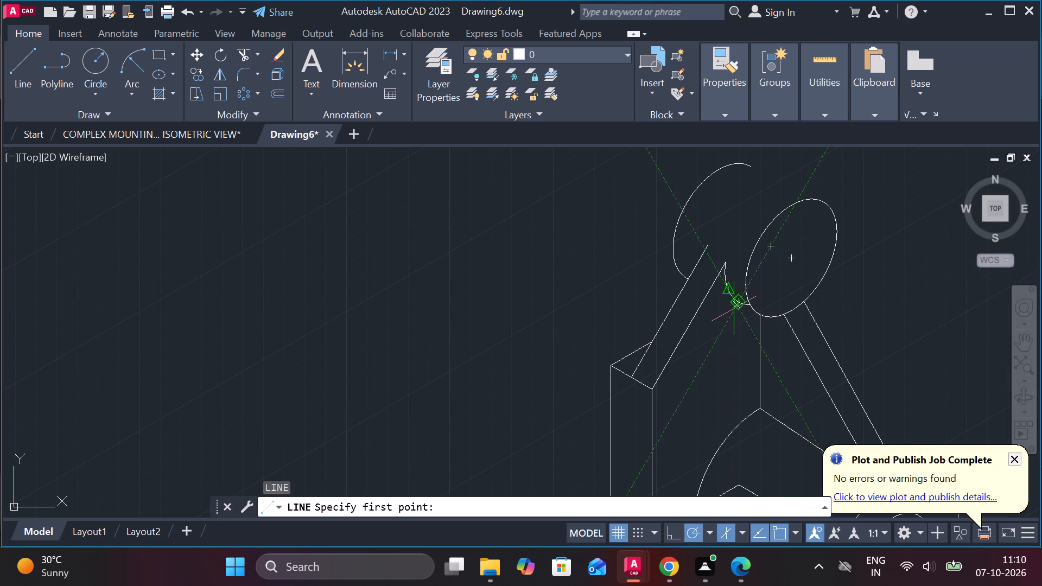
{"action": "scroll", "coordinate": [736, 309], "scroll_direction": "up", "scroll_amount": 3}
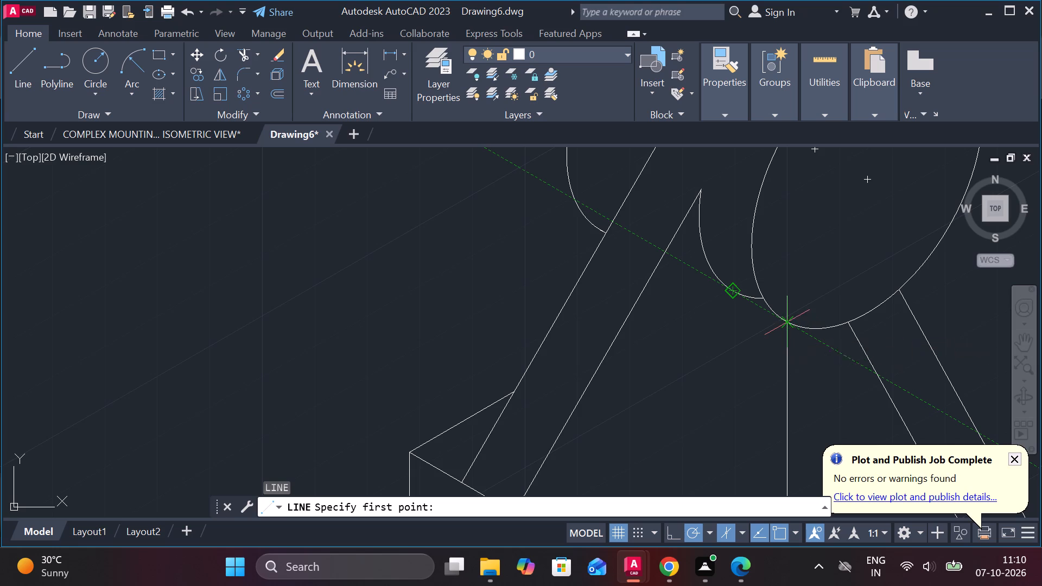
{"action": "left_click", "coordinate": [789, 333]}
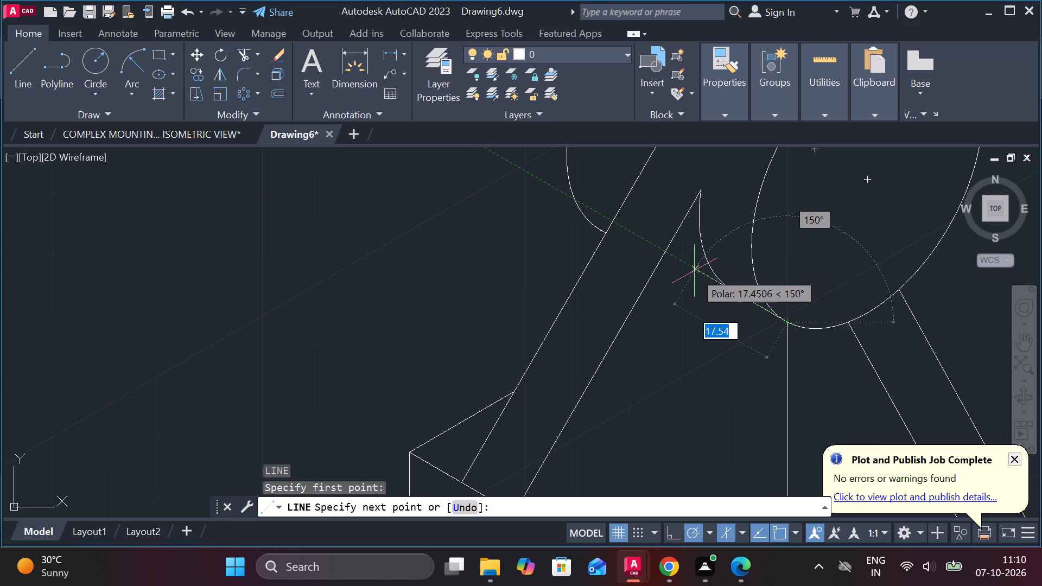
{"action": "left_click", "coordinate": [694, 271]}
{"action": "key", "text": "Escape"}
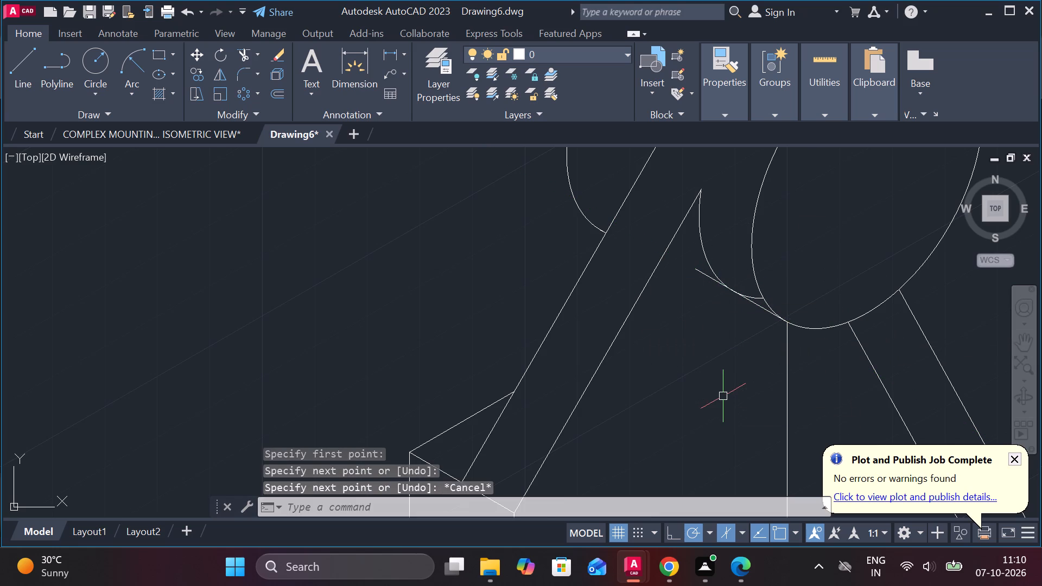
Trim the new 150° line's overhang beyond the lower arc and the arc's leftover end near the foremost isocircle.
{"action": "type", "text": "tr"}
{"action": "key", "text": "space"}
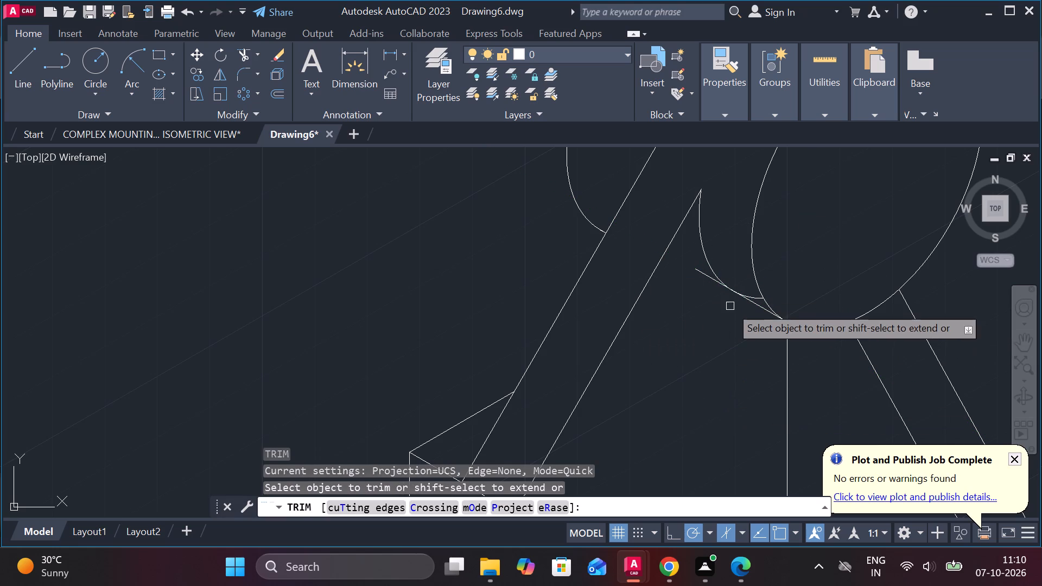
{"action": "scroll", "coordinate": [730, 306], "scroll_direction": "up", "scroll_amount": 2}
{"action": "left_click", "coordinate": [698, 250]}
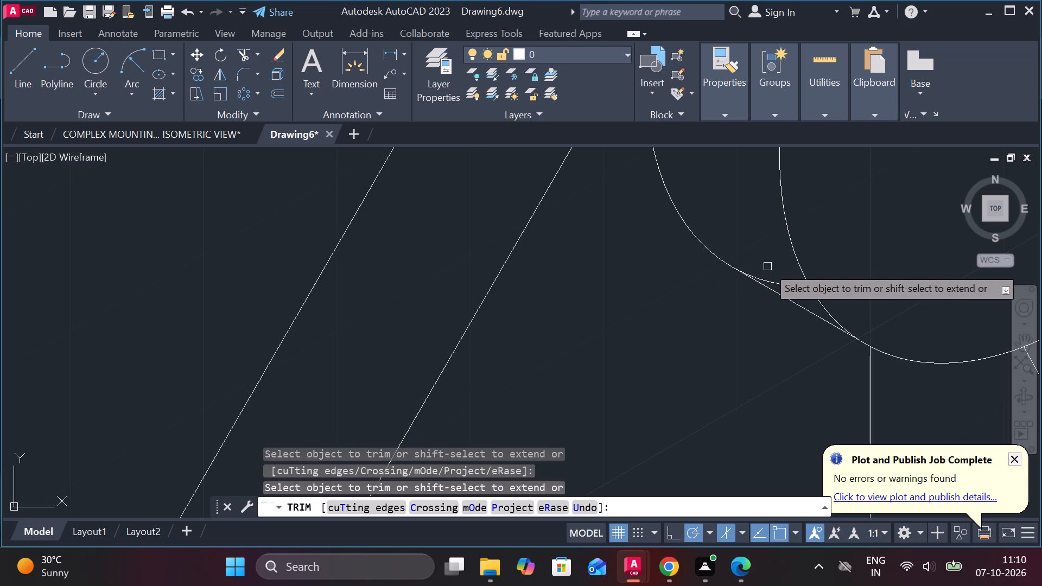
{"action": "left_click", "coordinate": [784, 284]}
{"action": "scroll", "coordinate": [723, 294], "scroll_direction": "down", "scroll_amount": 2}
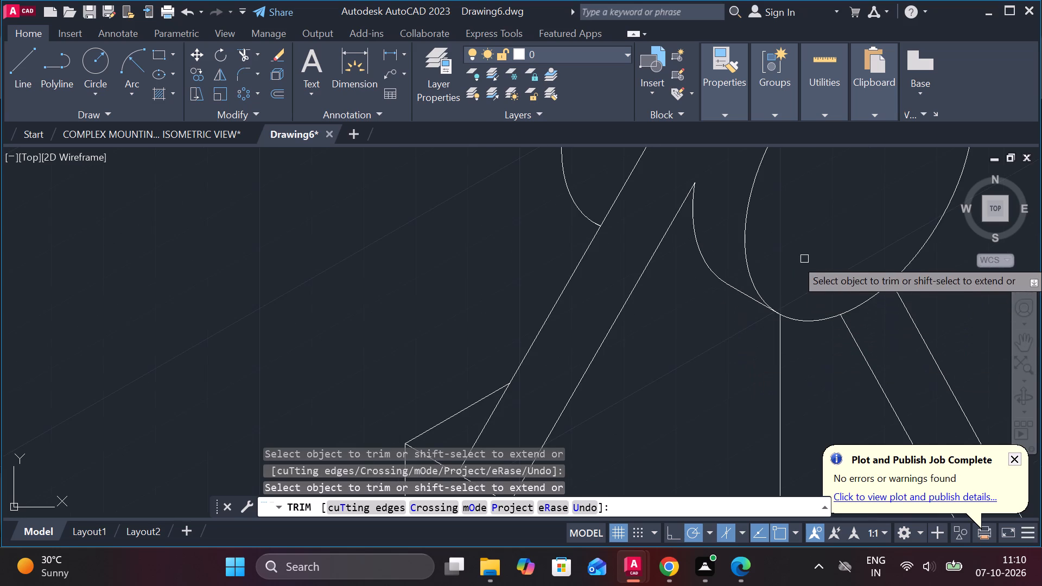
{"action": "scroll", "coordinate": [804, 259], "scroll_direction": "down", "scroll_amount": 1}
{"action": "middle_click_drag", "start_coordinate": [809, 243], "coordinate": [744, 352]}
{"action": "scroll", "coordinate": [746, 335], "scroll_direction": "down", "scroll_amount": 1}
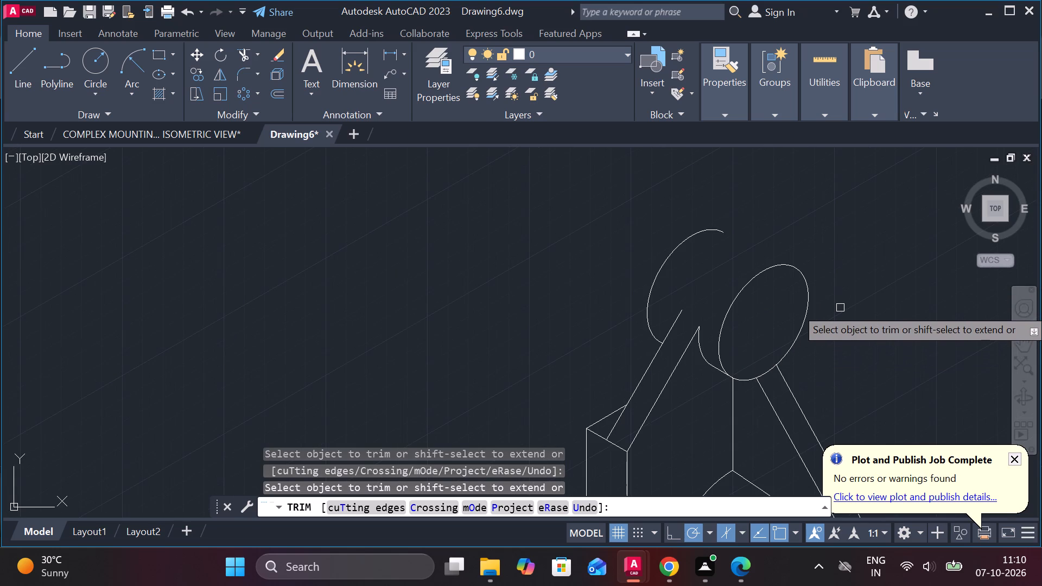
{"action": "key", "text": "Escape"}
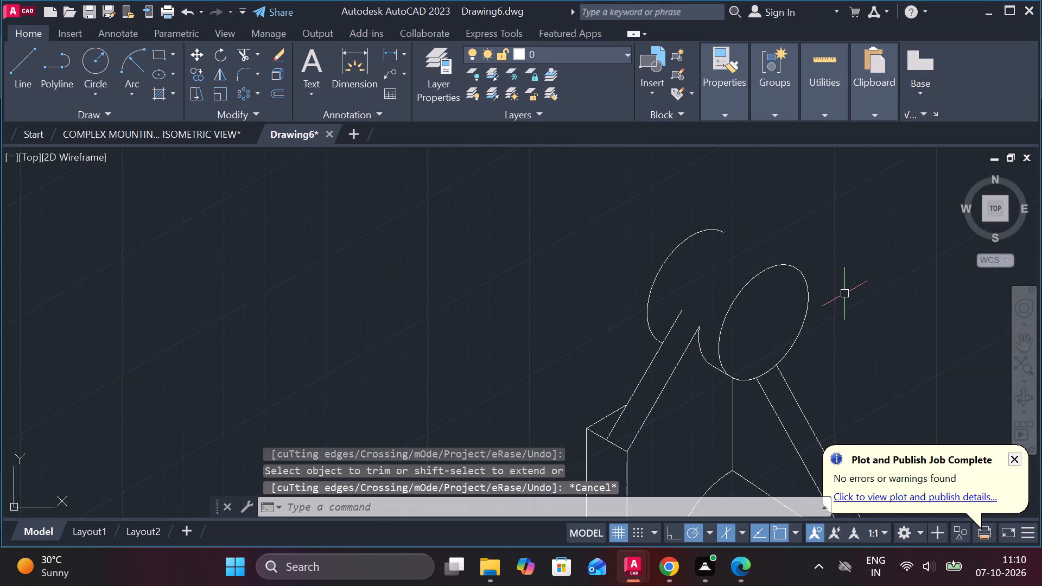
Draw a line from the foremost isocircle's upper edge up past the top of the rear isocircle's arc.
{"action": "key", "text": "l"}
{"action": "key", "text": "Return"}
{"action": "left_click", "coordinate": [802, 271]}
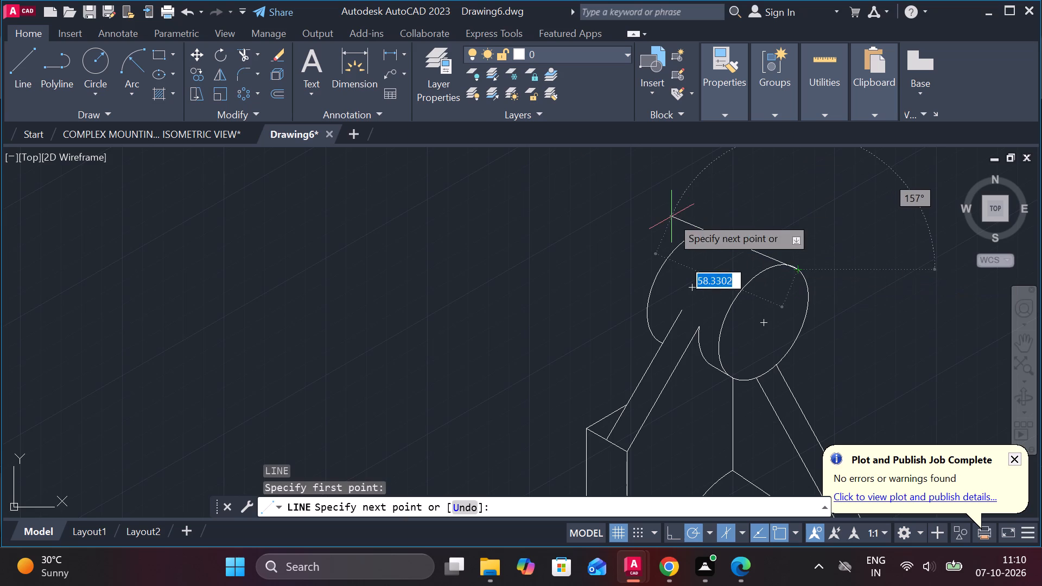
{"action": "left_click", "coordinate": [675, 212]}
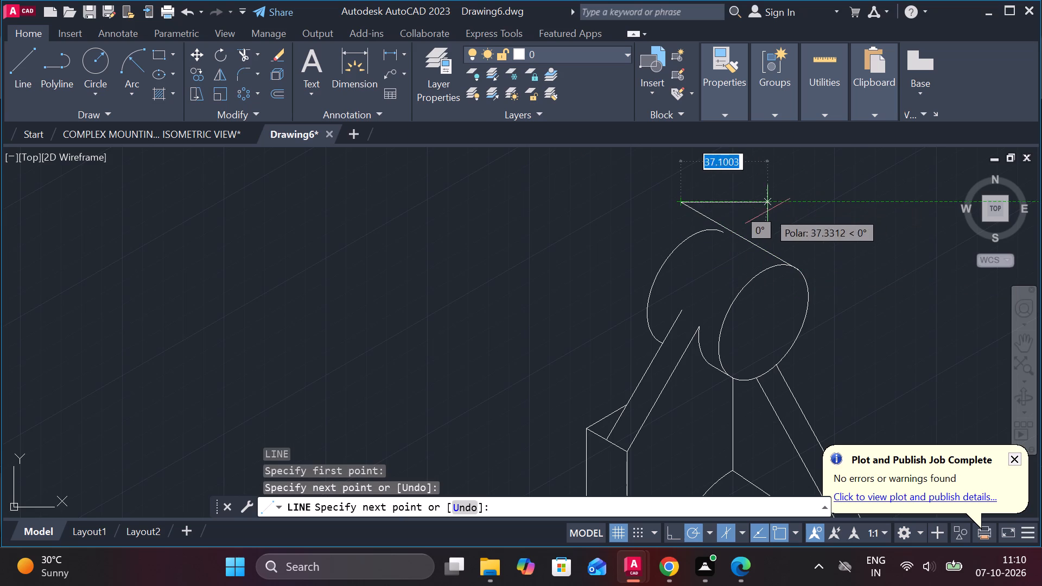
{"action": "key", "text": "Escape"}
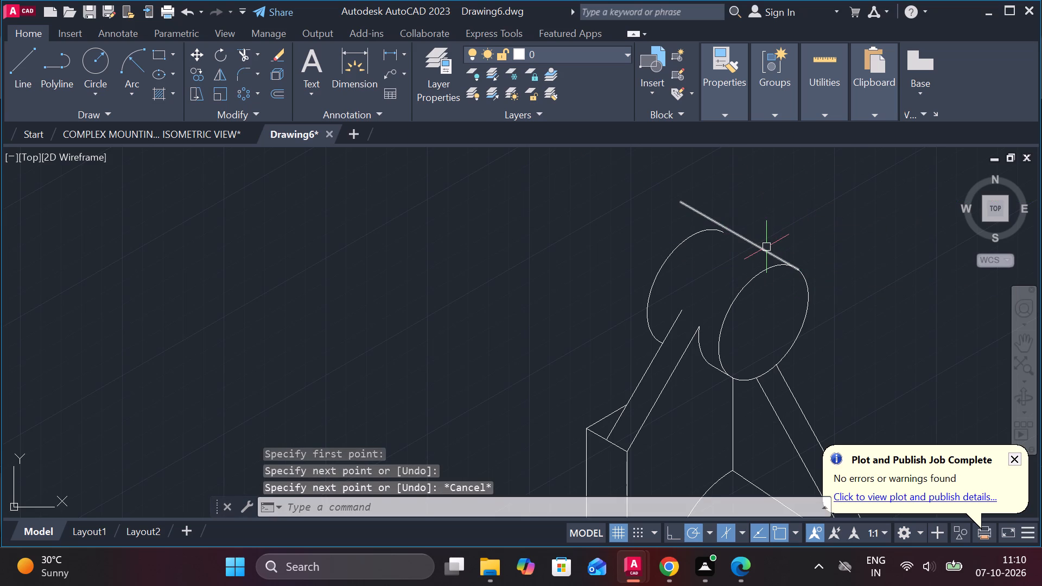
Extend the rear isocircle's arc around its open side to the slanted rib line.
{"action": "type", "text": "ex"}
{"action": "key", "text": "Return"}
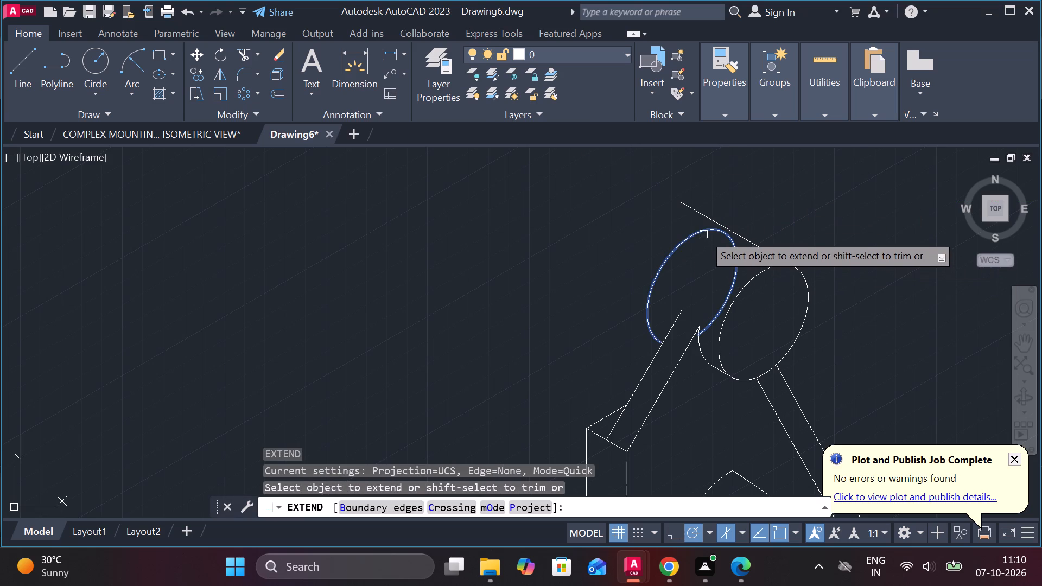
{"action": "left_click", "coordinate": [703, 234]}
{"action": "key", "text": "Escape"}
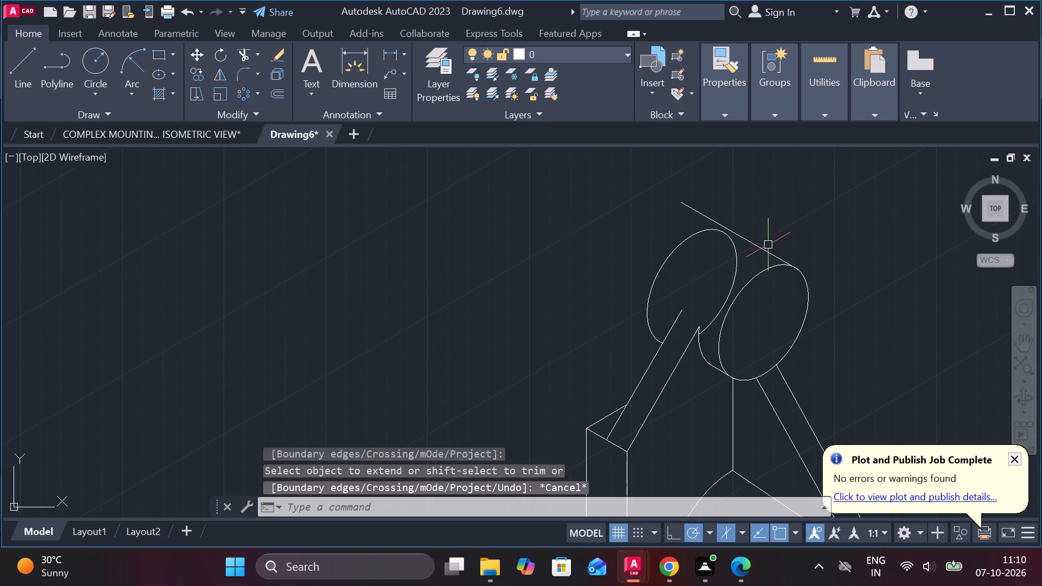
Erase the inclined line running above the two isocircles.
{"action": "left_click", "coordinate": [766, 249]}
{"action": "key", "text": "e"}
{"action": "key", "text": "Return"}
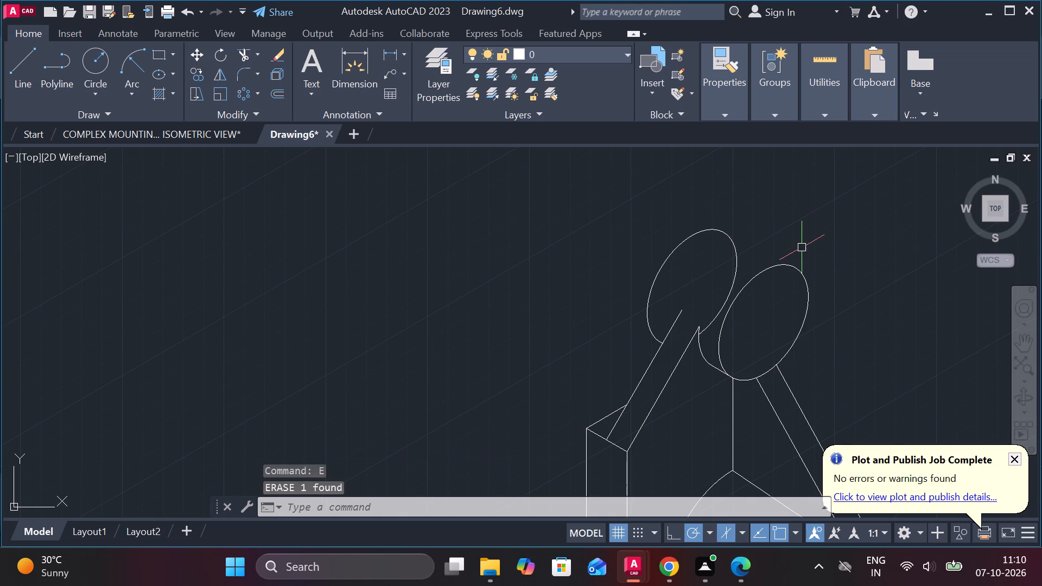
Draw a line joining the upper edges of the foremost and rear isocircles as the cylinder's top edge.
{"action": "key", "text": "l"}
{"action": "key", "text": "Return"}
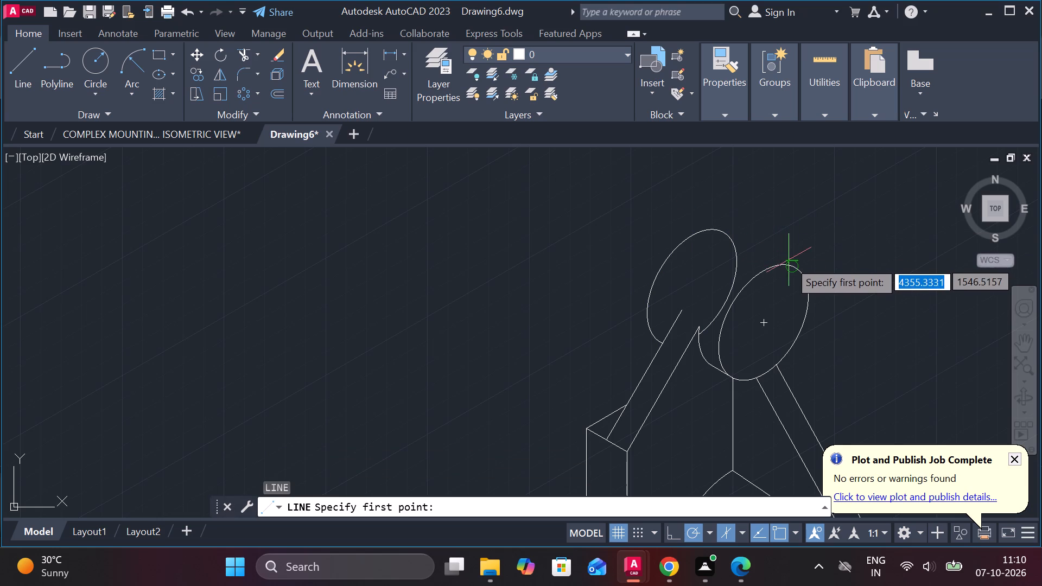
{"action": "left_click", "coordinate": [792, 264]}
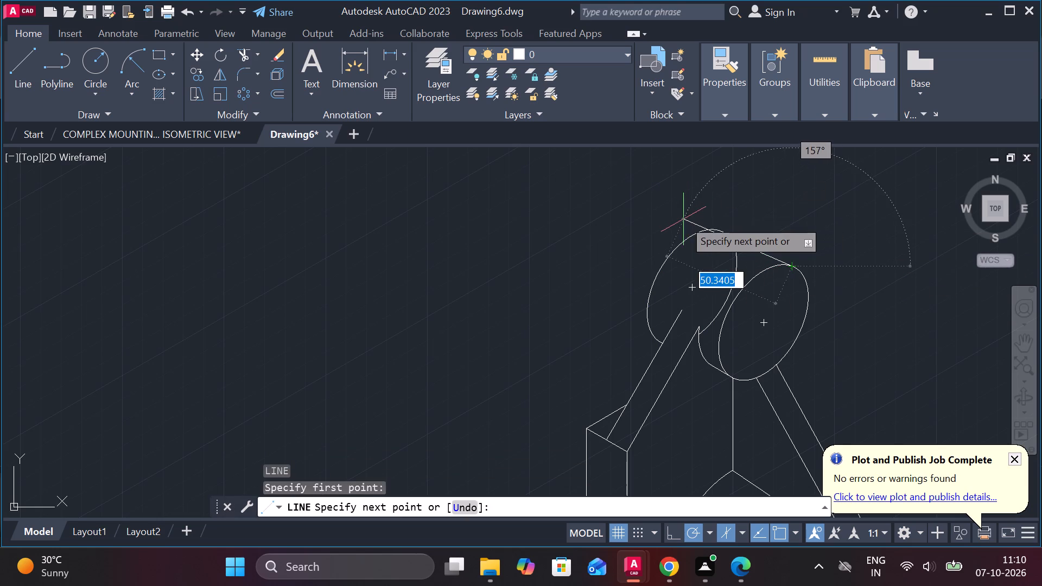
{"action": "scroll", "coordinate": [664, 200], "scroll_direction": "up", "scroll_amount": 2}
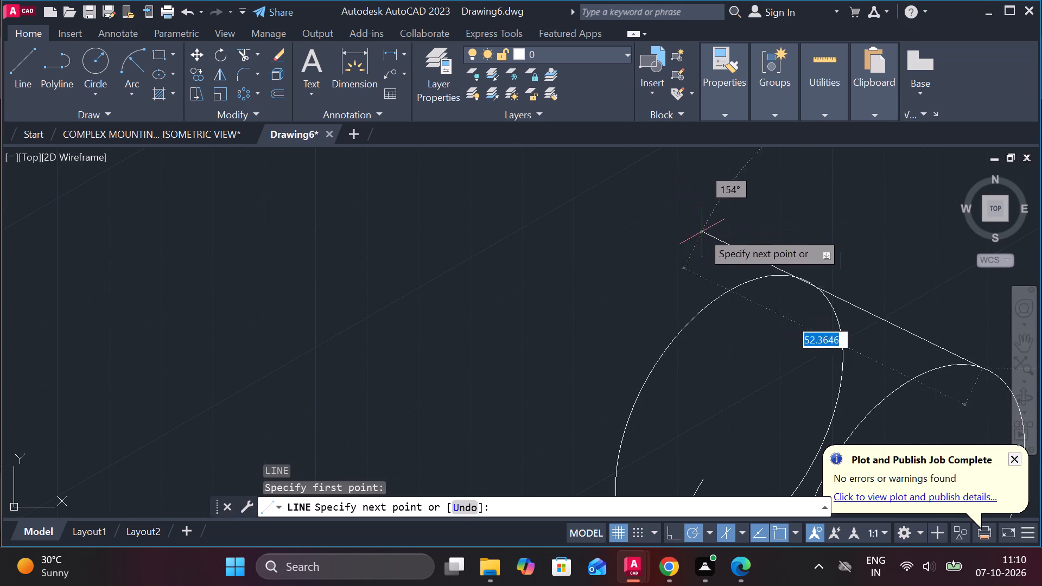
{"action": "left_click", "coordinate": [811, 283]}
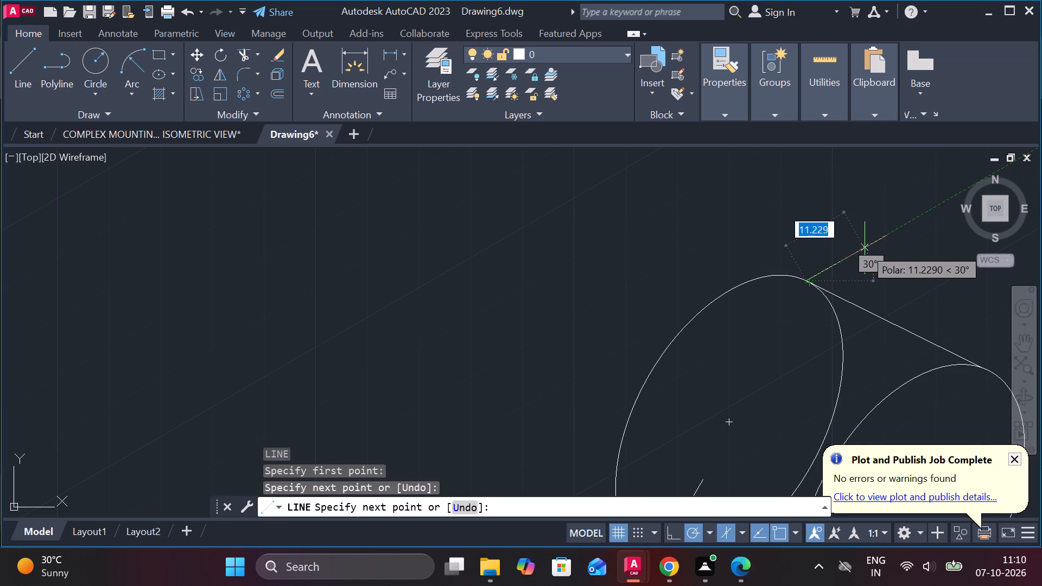
{"action": "key", "text": "Escape"}
Trim the rear isocircle's hidden side between the cylinder's top edge line and the slanted rib.
{"action": "scroll", "coordinate": [865, 248], "scroll_direction": "down", "scroll_amount": 1}
{"action": "middle_click_drag", "start_coordinate": [865, 248], "coordinate": [809, 239]}
{"action": "type", "text": "tr"}
{"action": "key", "text": "space"}
{"action": "left_click", "coordinate": [795, 304]}
{"action": "scroll", "coordinate": [795, 304], "scroll_direction": "down", "scroll_amount": 1}
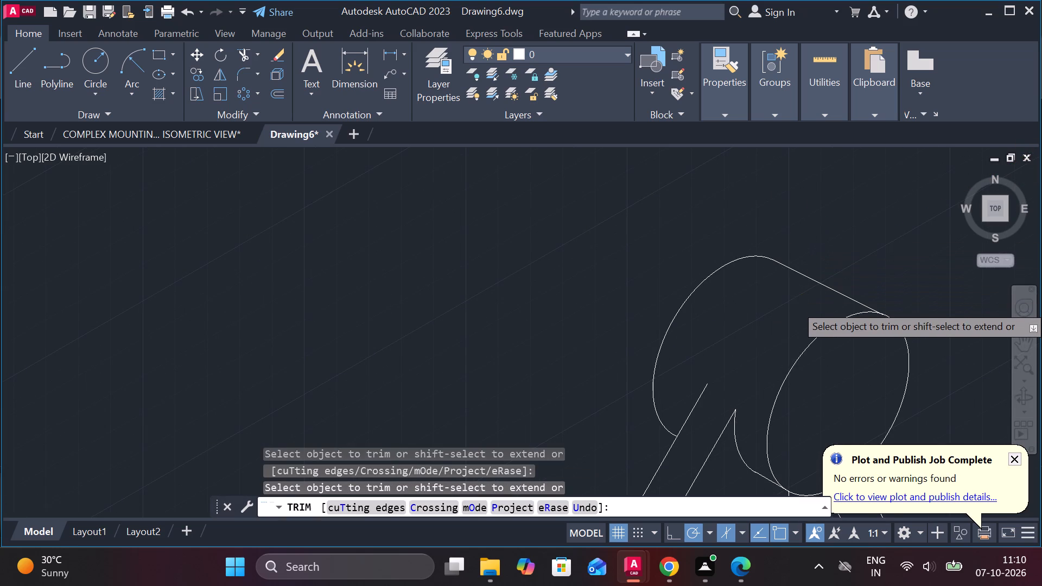
Trim away the two leftover construction line pieces at the foot of the front half-ring.
{"action": "scroll", "coordinate": [849, 336], "scroll_direction": "down", "scroll_amount": 2}
{"action": "middle_click_drag", "start_coordinate": [889, 333], "coordinate": [679, 198]}
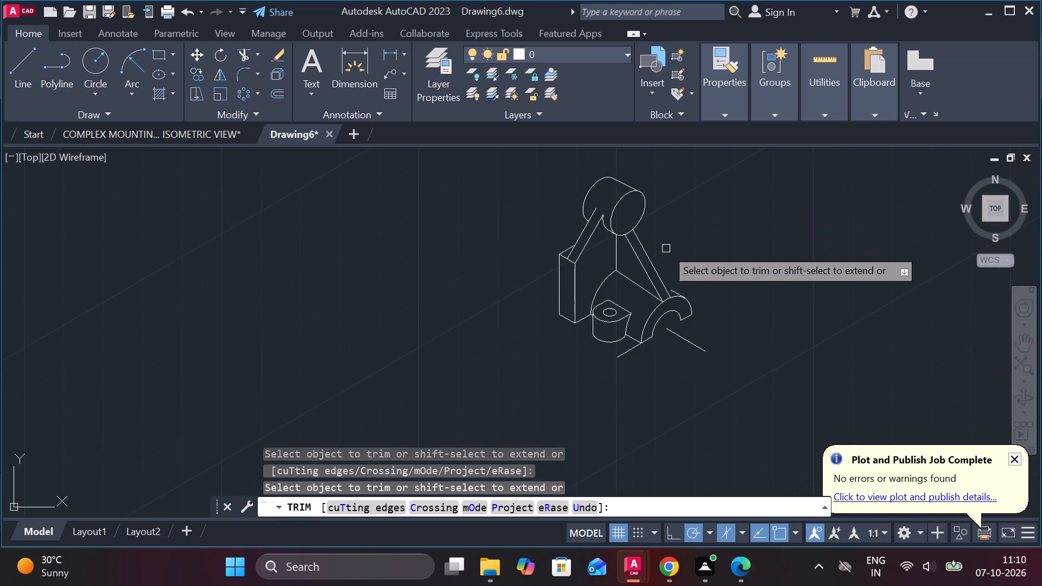
{"action": "scroll", "coordinate": [666, 249], "scroll_direction": "up", "scroll_amount": 1}
{"action": "left_click", "coordinate": [711, 409]}
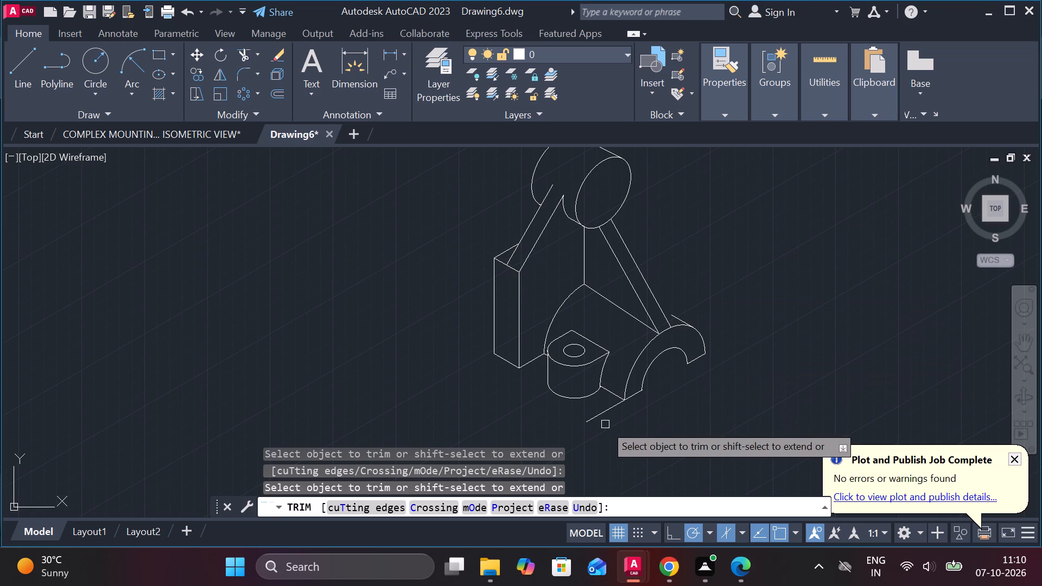
{"action": "left_click", "coordinate": [603, 412]}
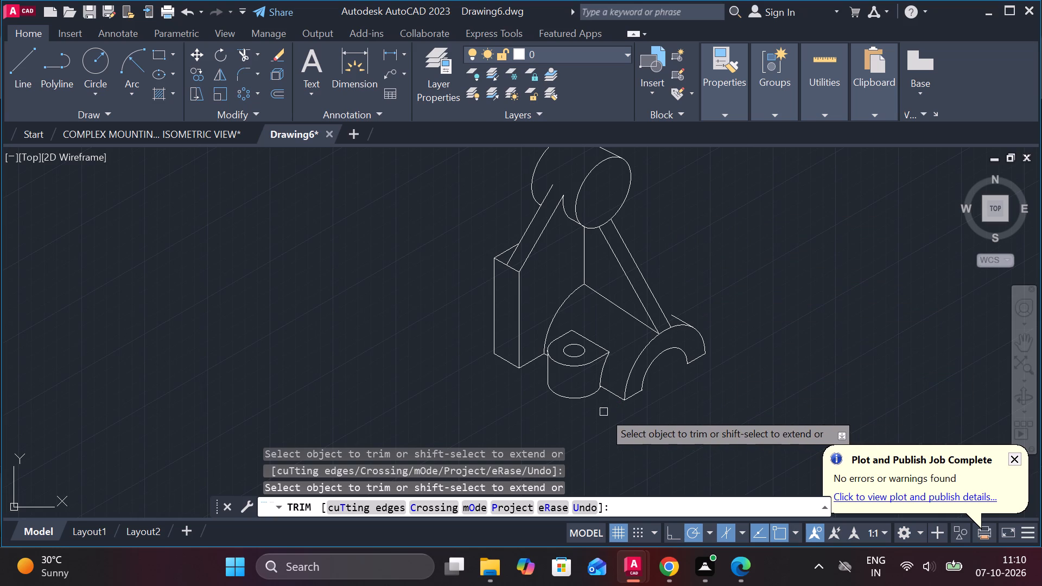
{"action": "middle_click_drag", "start_coordinate": [723, 303], "coordinate": [728, 372]}
{"action": "key", "text": "Escape"}
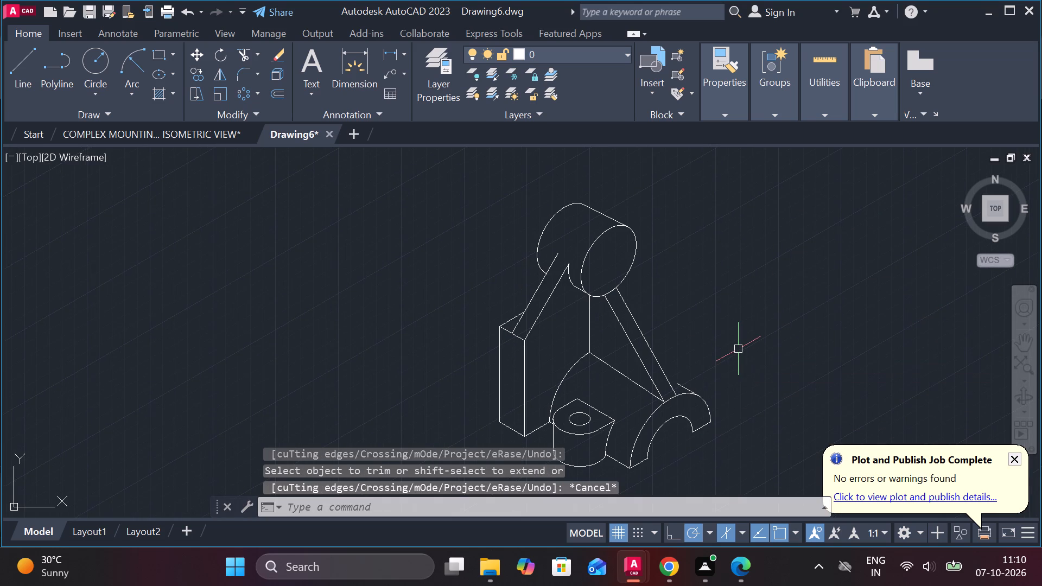
Draw a 22-diameter isocircle centred on the foremost isocircle as the upper cylinder's bore.
{"action": "type", "text": "el"}
{"action": "key", "text": "Return"}
{"action": "key", "text": "i"}
{"action": "key", "text": "Return"}
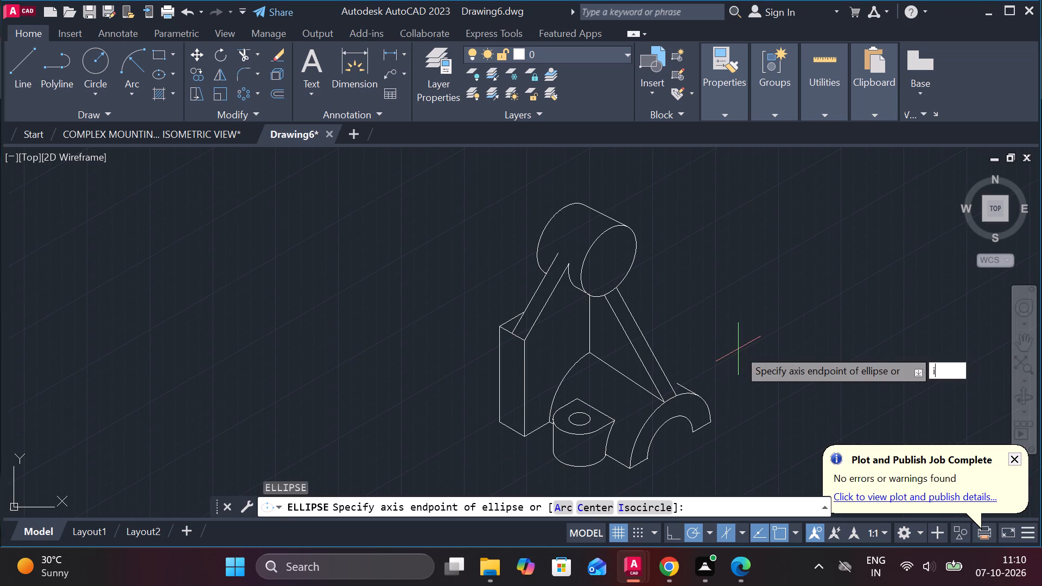
{"action": "left_click", "coordinate": [611, 260]}
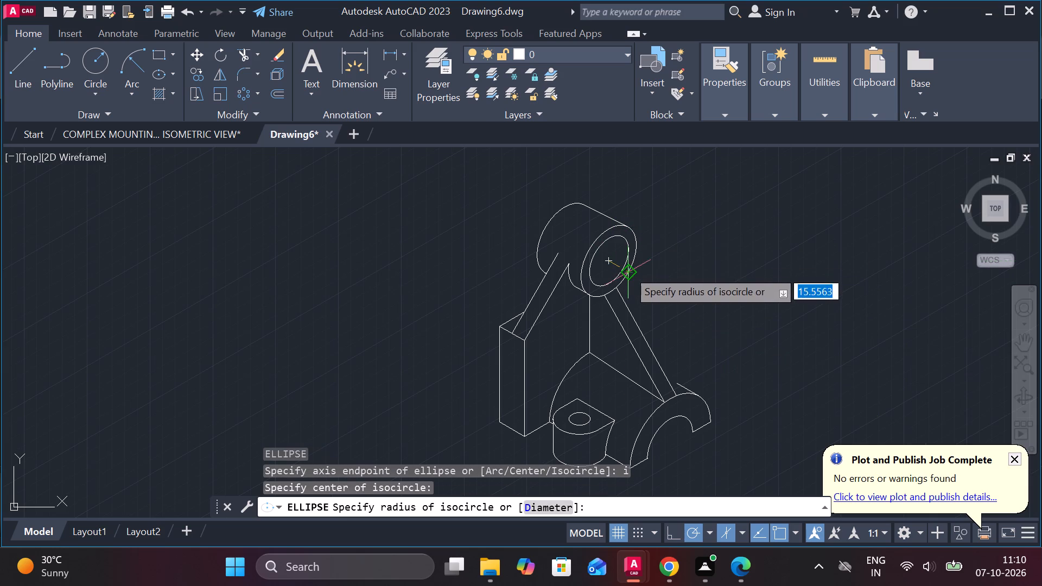
{"action": "key", "text": "d"}
{"action": "key", "text": "Return"}
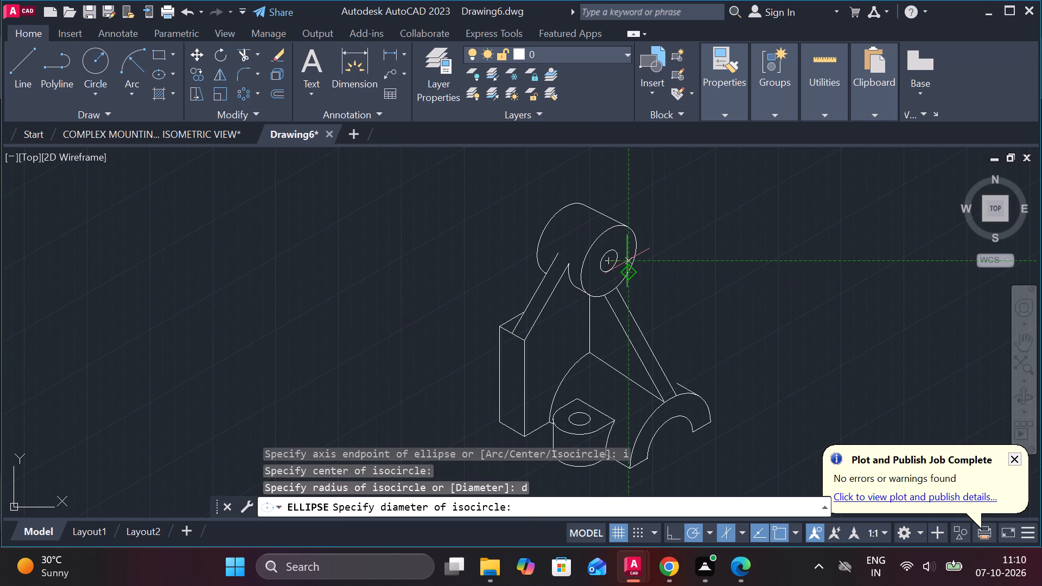
{"action": "type", "text": "22"}
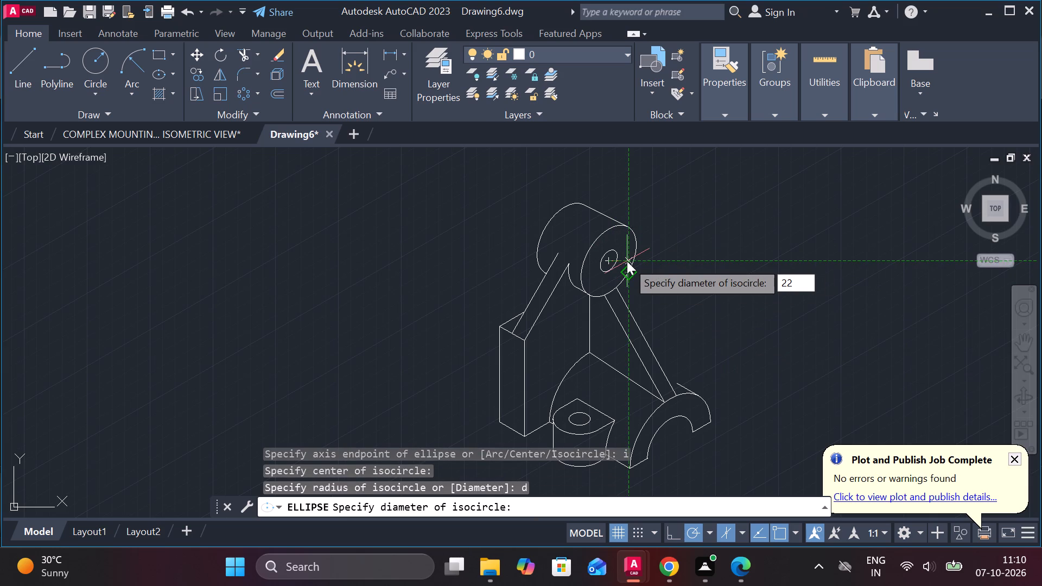
{"action": "key", "text": "Return"}
{"action": "key", "text": "Escape"}
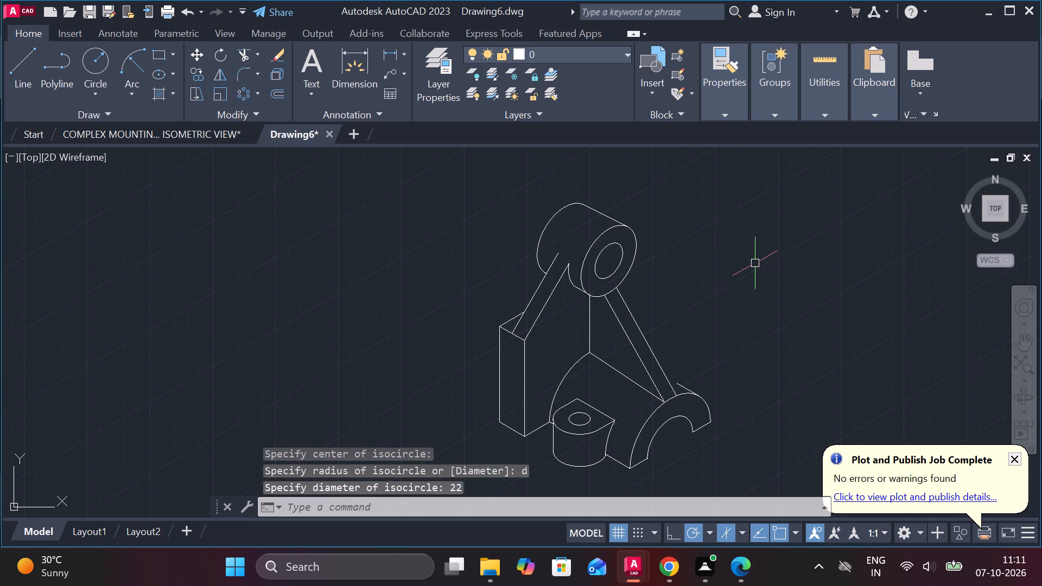
Copy the short inclined bottom edge beside the upright plate 44 units vertically upward from its lower corner.
{"action": "middle_click_drag", "start_coordinate": [755, 263], "coordinate": [746, 252]}
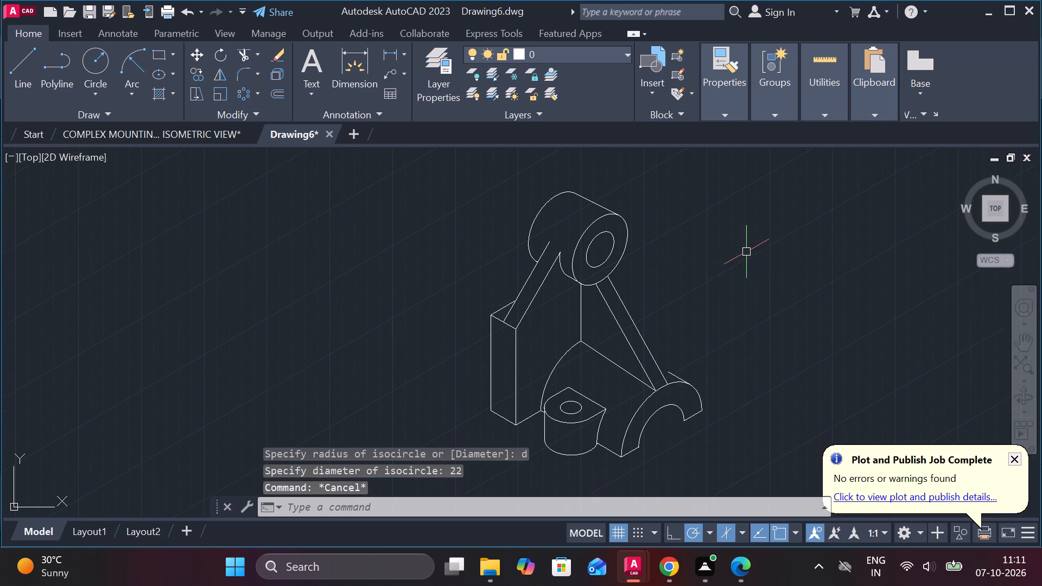
{"action": "middle_click_drag", "start_coordinate": [686, 303], "coordinate": [698, 270]}
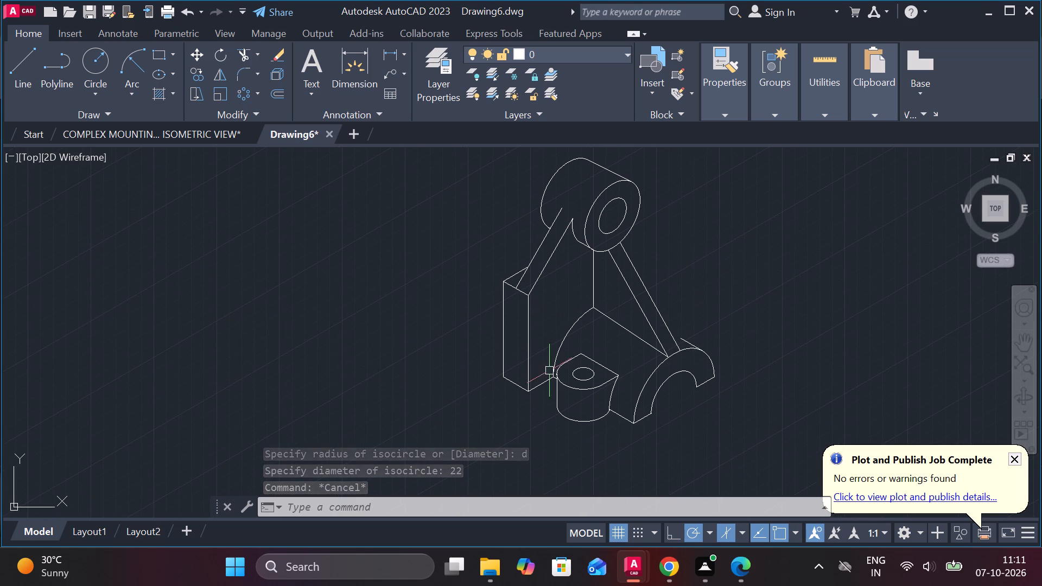
{"action": "left_click", "coordinate": [544, 383]}
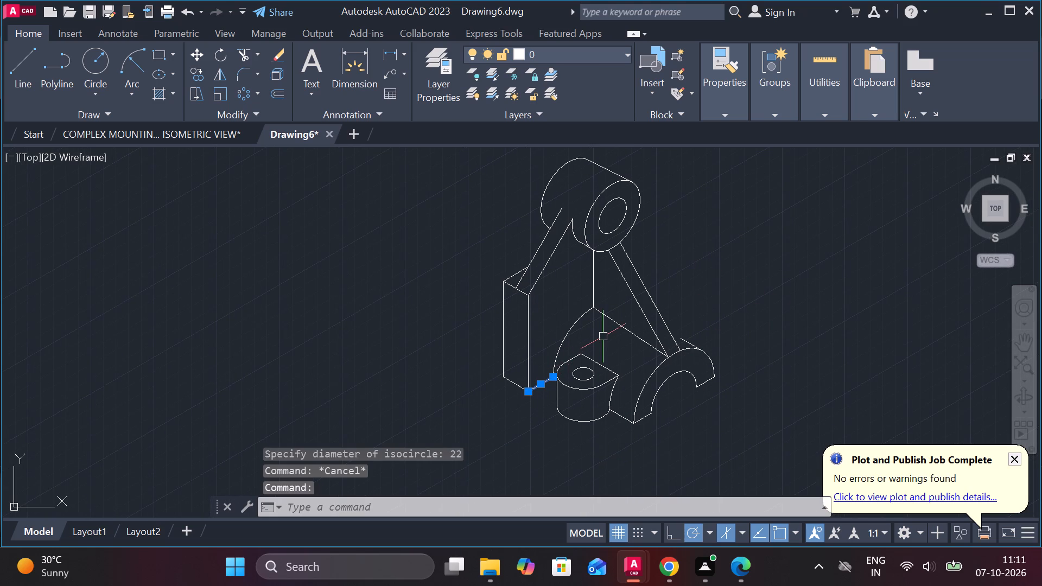
{"action": "type", "text": "co"}
{"action": "key", "text": "Return"}
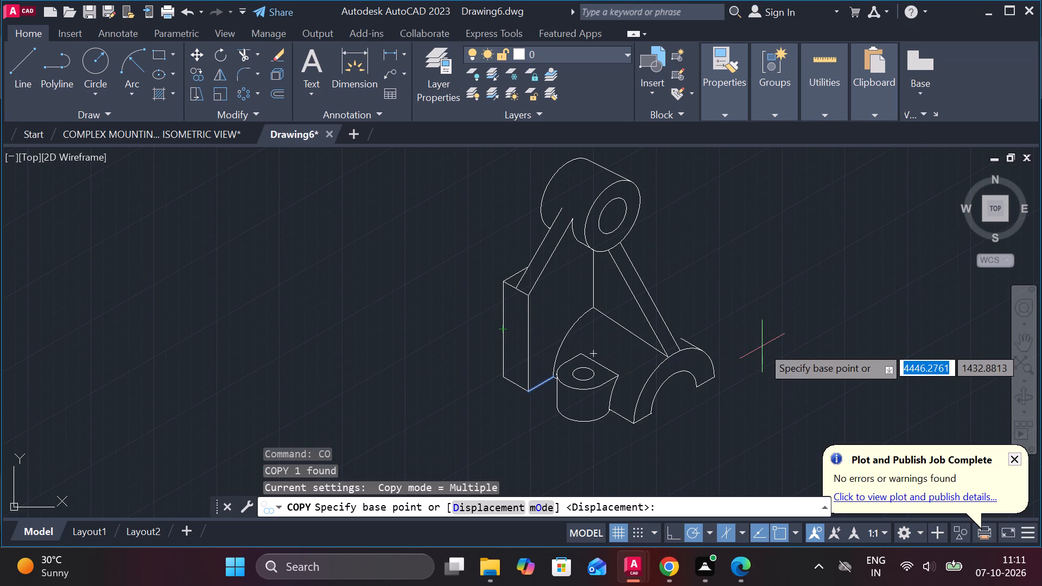
{"action": "left_click", "coordinate": [529, 394]}
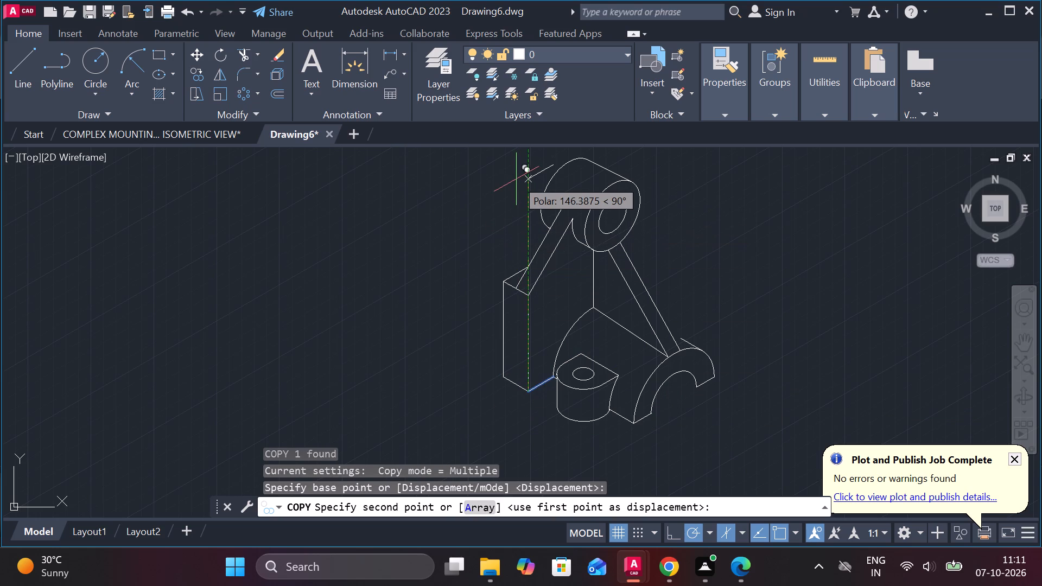
{"action": "key", "text": "4"}
{"action": "key", "text": "4"}
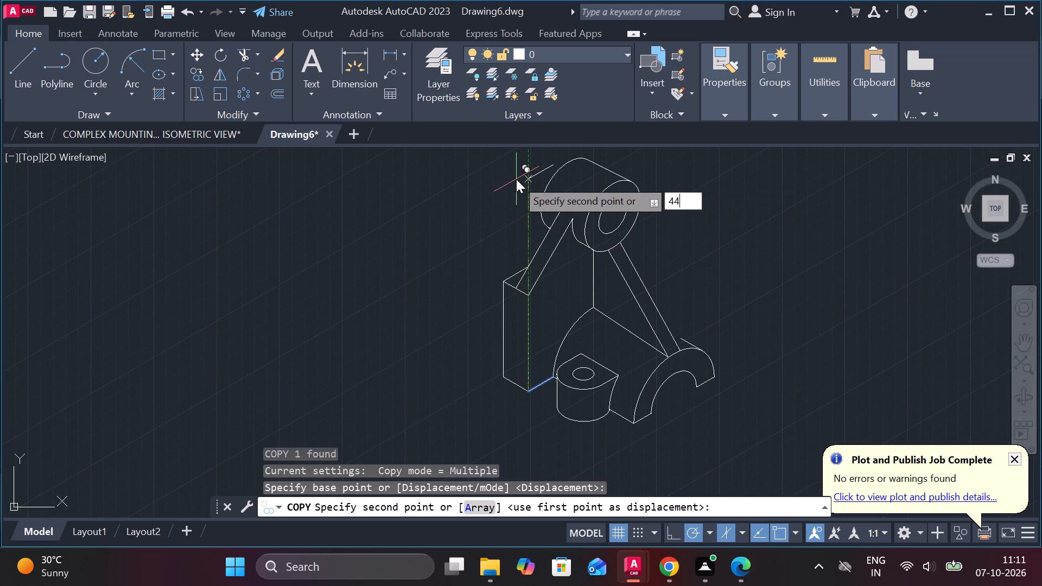
{"action": "key", "text": "Return"}
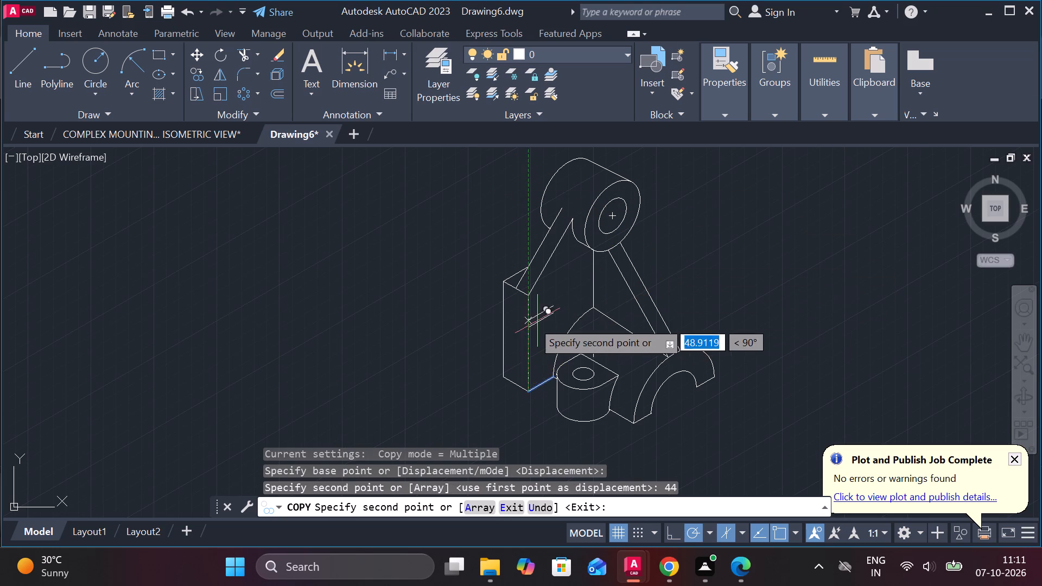
{"action": "middle_click_drag", "start_coordinate": [532, 321], "coordinate": [523, 294]}
{"action": "scroll", "coordinate": [522, 284], "scroll_direction": "up", "scroll_amount": 2}
{"action": "middle_click_drag", "start_coordinate": [520, 290], "coordinate": [473, 240]}
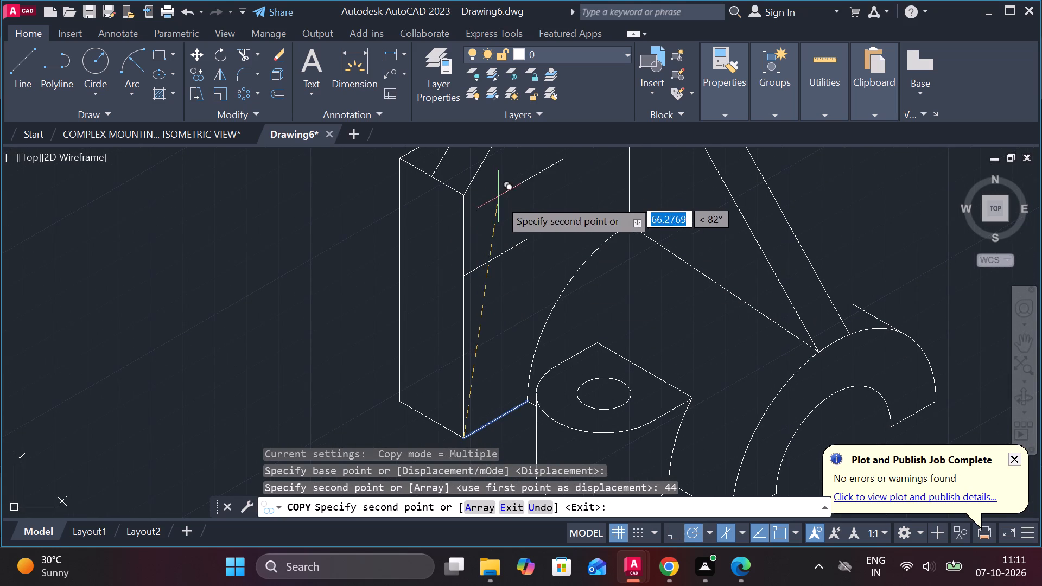
{"action": "key", "text": "Escape"}
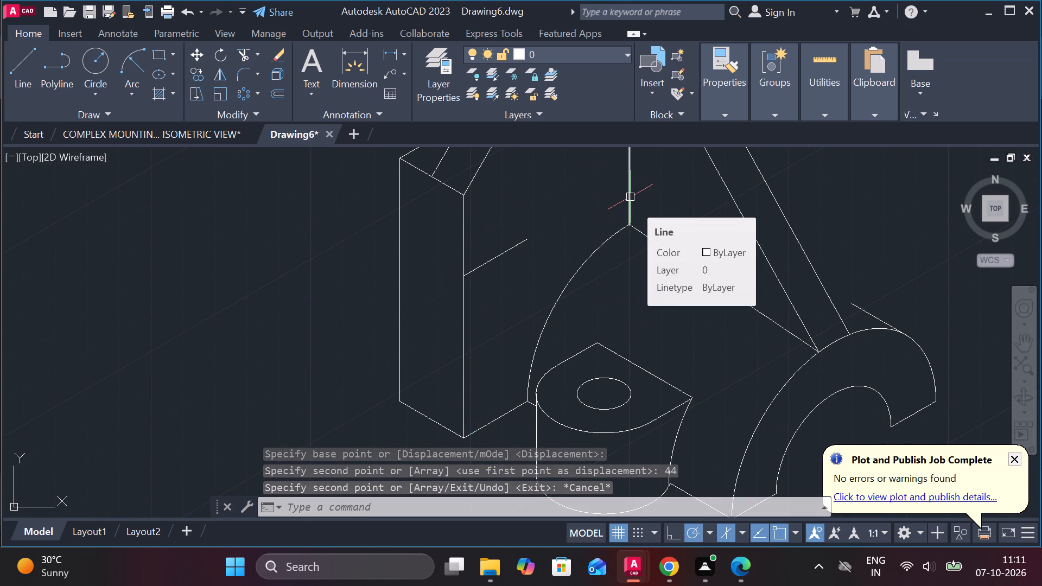
Copy the vertical rib line 35 units at 210° from its lower end, toward the upright plate.
{"action": "left_click", "coordinate": [630, 197]}
{"action": "type", "text": "co"}
{"action": "key", "text": "Return"}
{"action": "left_click", "coordinate": [630, 226]}
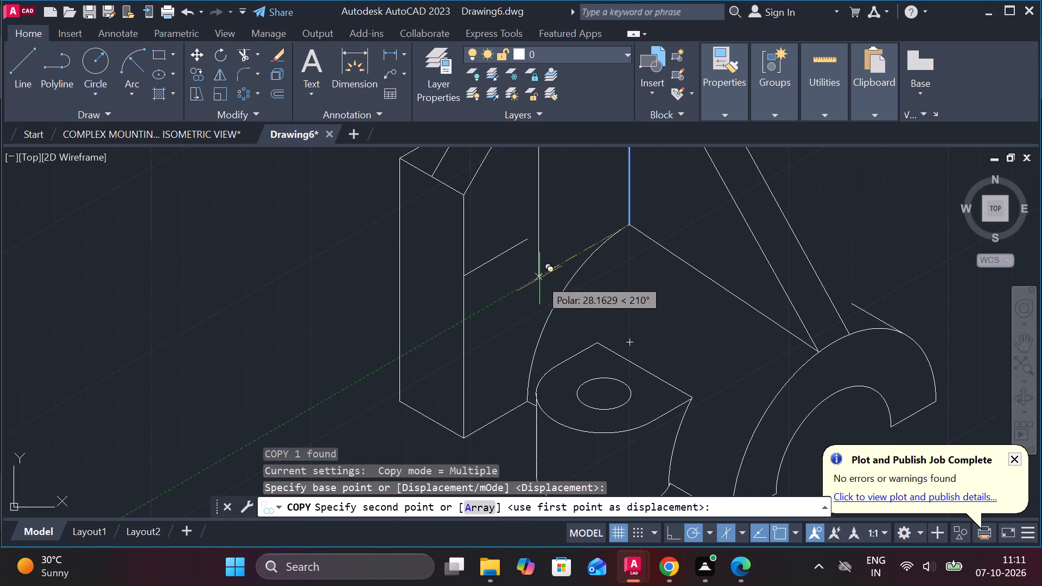
{"action": "type", "text": "35"}
{"action": "key", "text": "Return"}
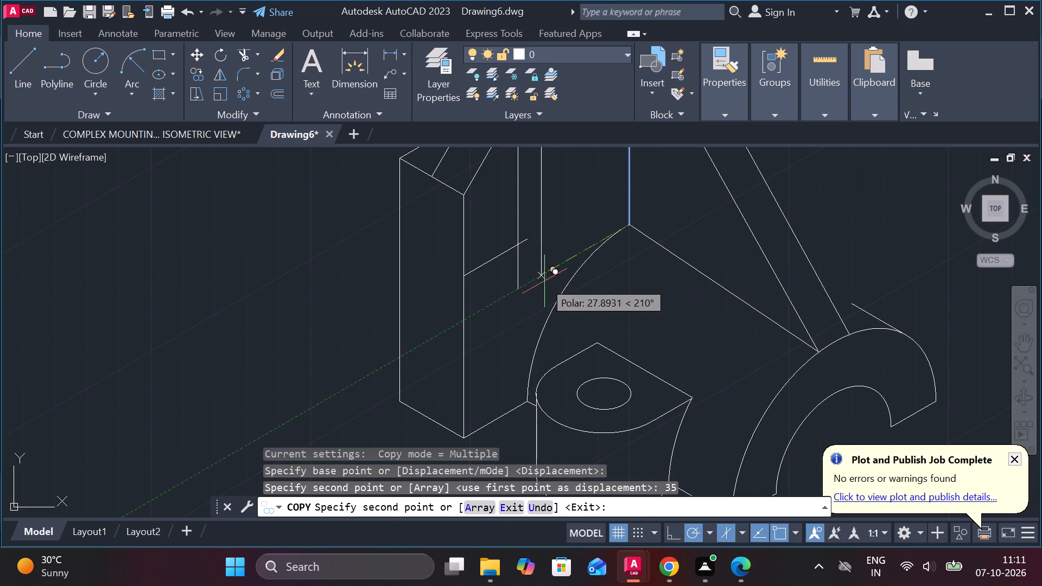
{"action": "key", "text": "grave"}
{"action": "key", "text": "Escape"}
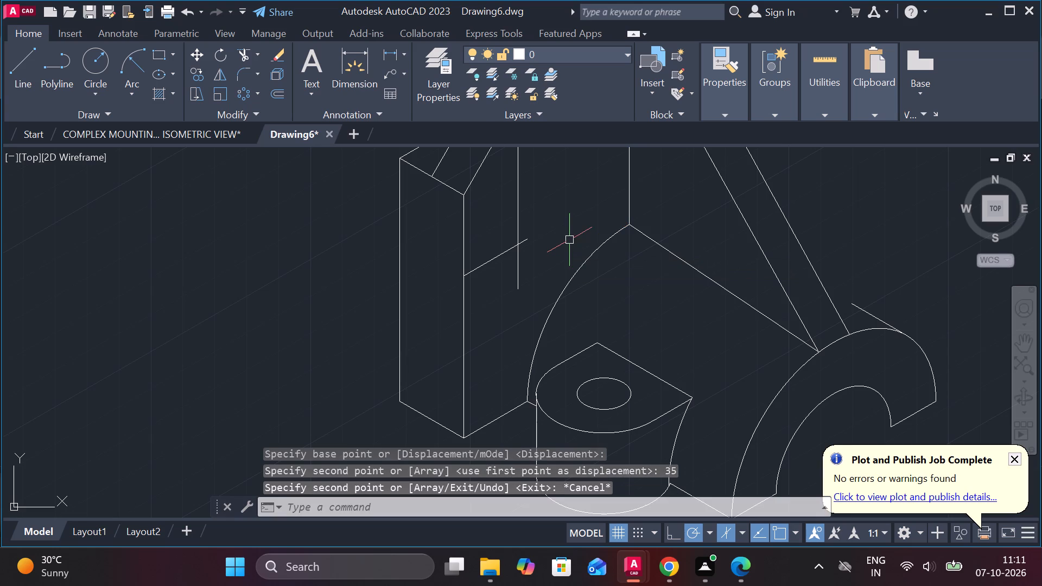
Draw a 15-diameter isocircle centred where the two copied construction lines cross beside the upright plate.
{"action": "type", "text": "el"}
{"action": "key", "text": "Return"}
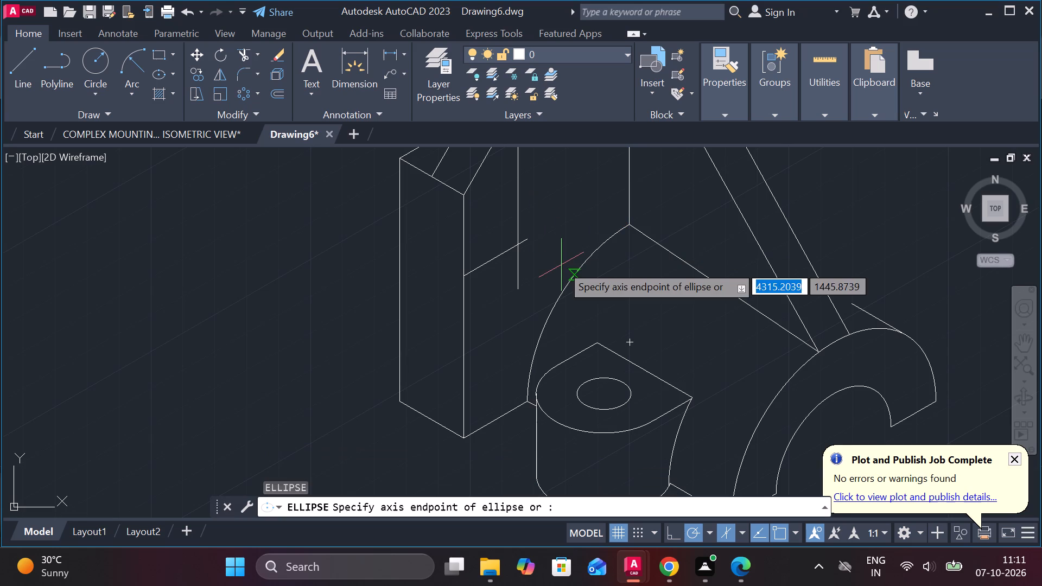
{"action": "key", "text": "i"}
{"action": "key", "text": "Return"}
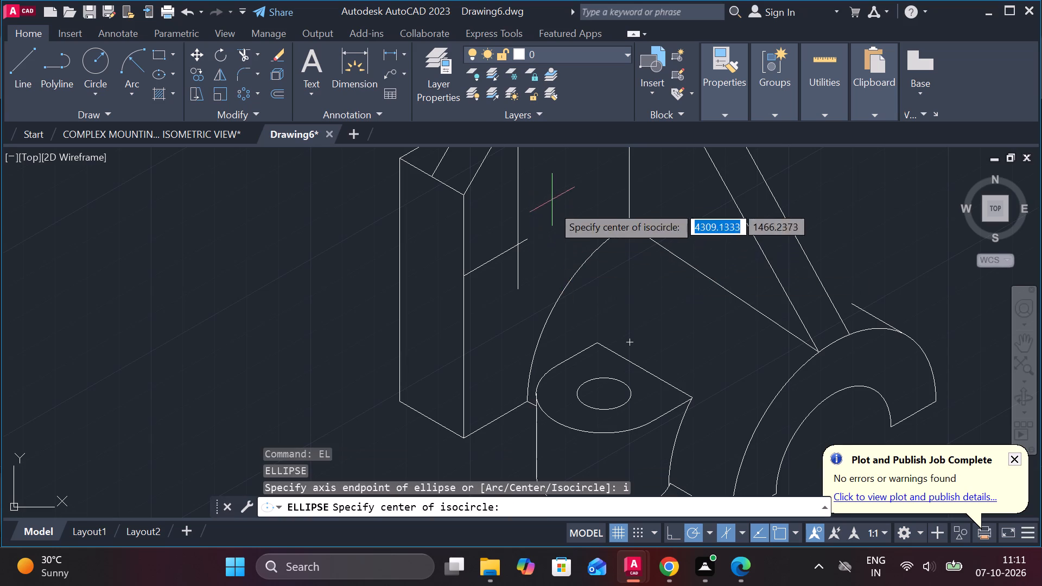
{"action": "left_click", "coordinate": [515, 248]}
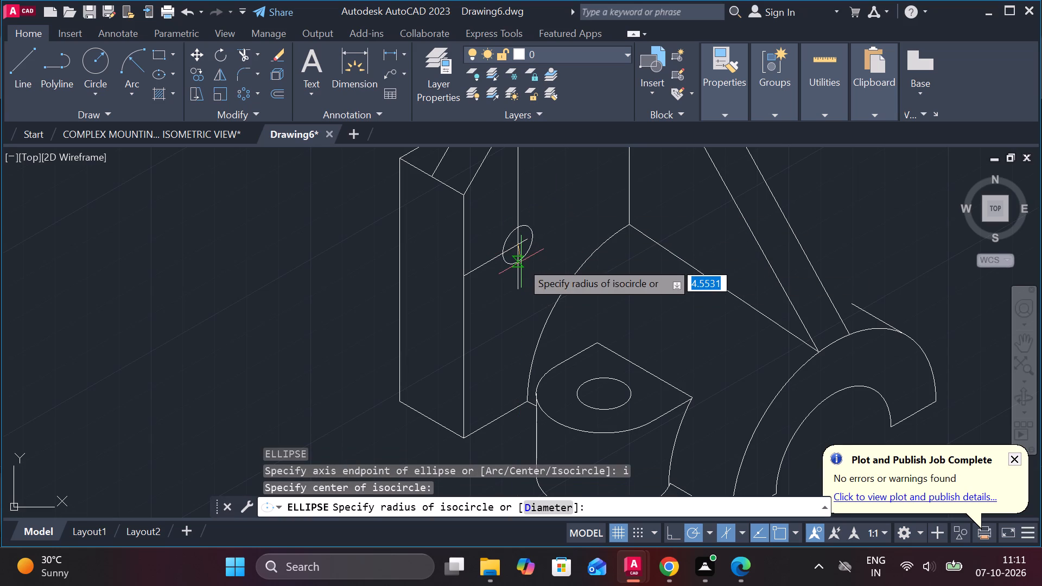
{"action": "key", "text": "d"}
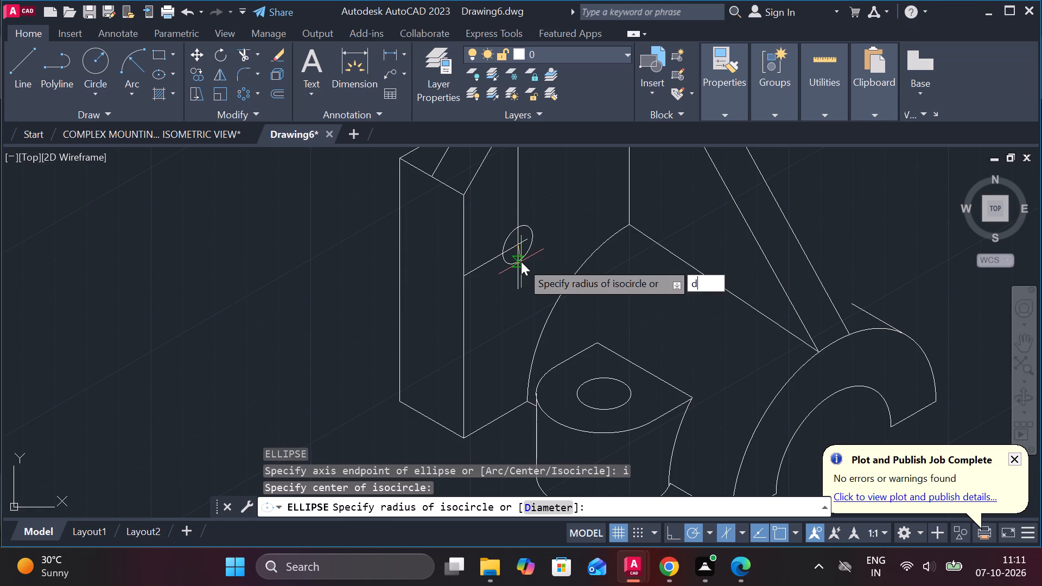
{"action": "key", "text": "Return"}
{"action": "type", "text": "15"}
{"action": "key", "text": "Return"}
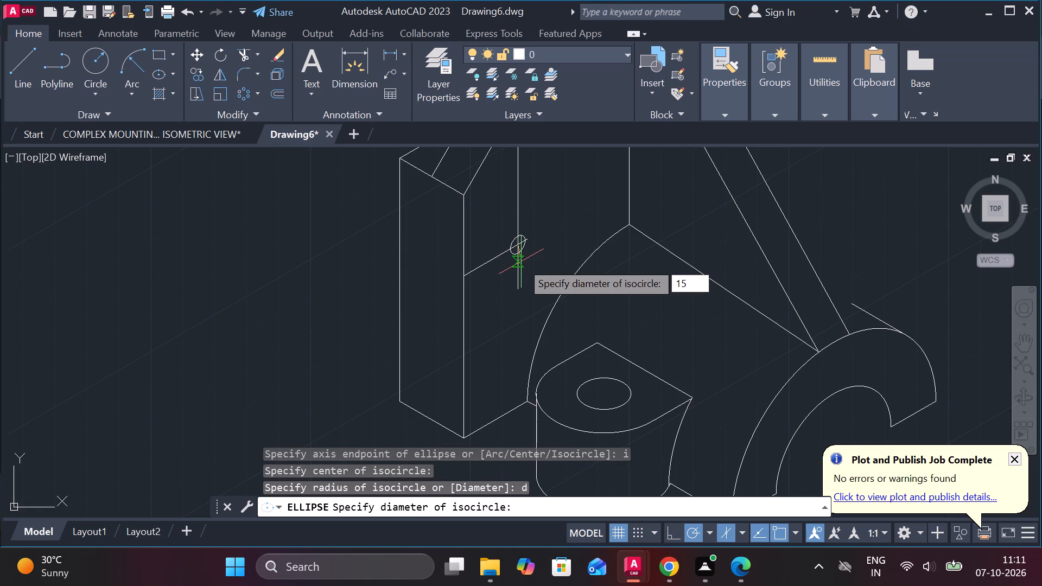
Load the ACAD_ISO02W100 ISO dash linetype into the drawing.
{"action": "scroll", "coordinate": [525, 200], "scroll_direction": "down", "scroll_amount": 2}
{"action": "scroll", "coordinate": [515, 187], "scroll_direction": "up", "scroll_amount": 1}
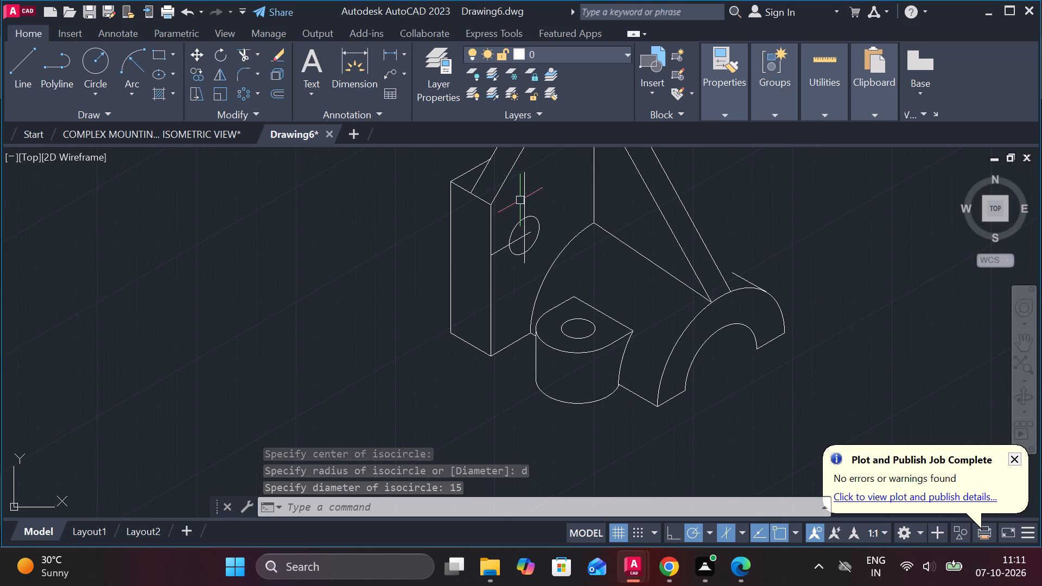
{"action": "middle_click_drag", "start_coordinate": [545, 200], "coordinate": [460, 201]}
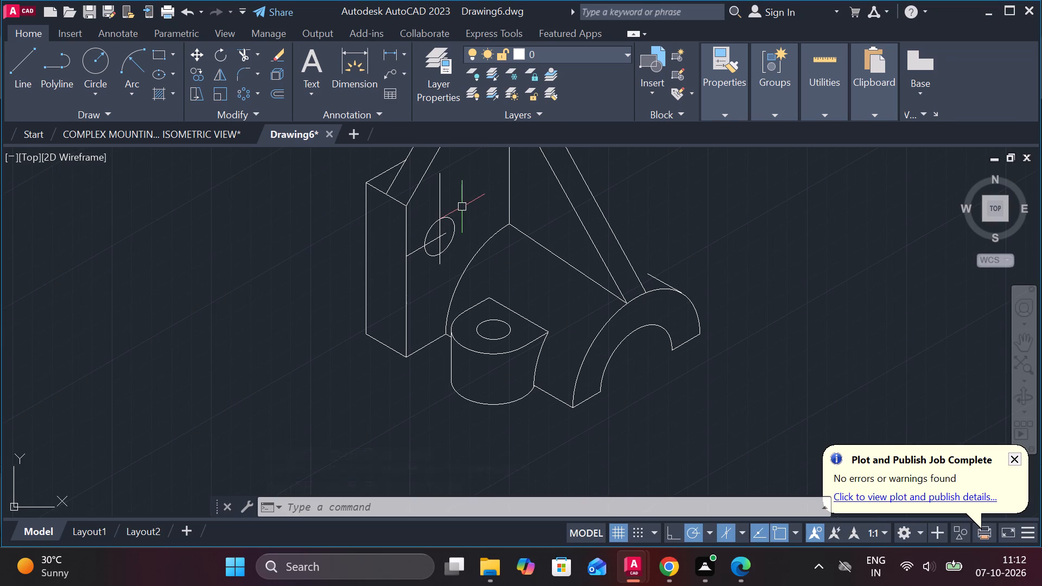
{"action": "scroll", "coordinate": [462, 207], "scroll_direction": "down", "scroll_amount": 1}
{"action": "left_click", "coordinate": [723, 123]}
{"action": "left_click", "coordinate": [725, 114]}
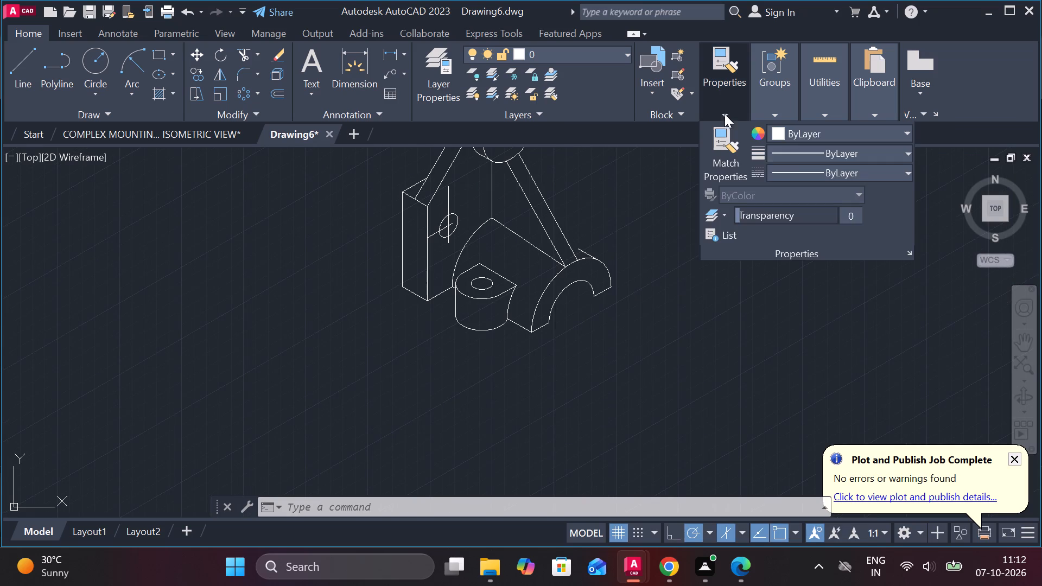
{"action": "left_click", "coordinate": [829, 172]}
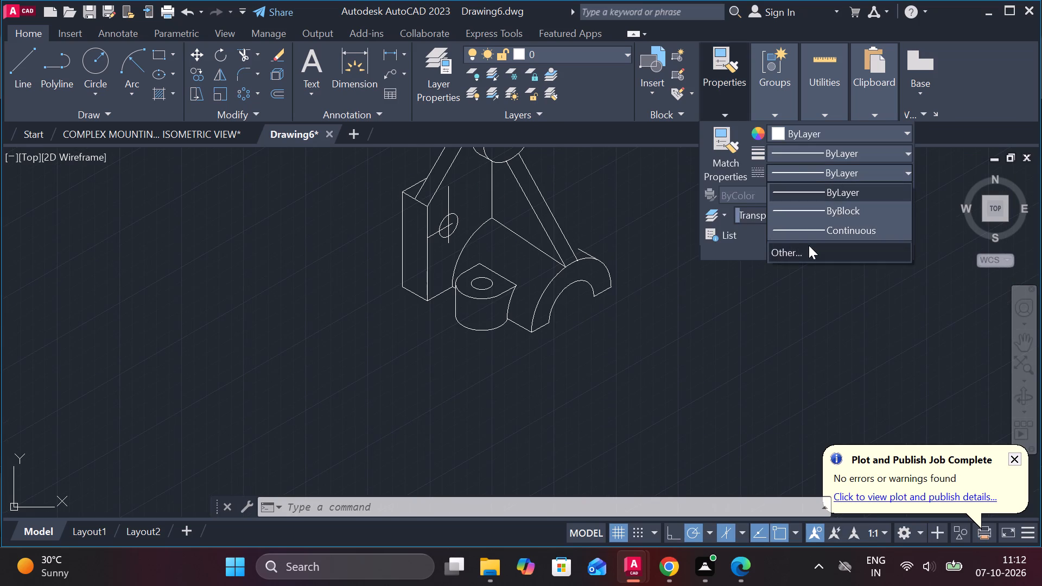
{"action": "left_click", "coordinate": [809, 245]}
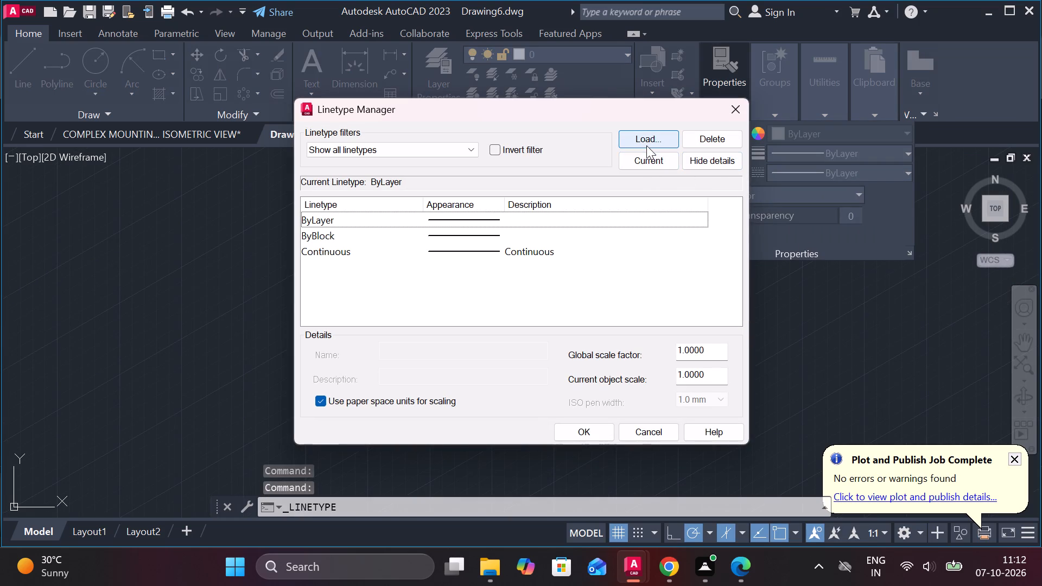
{"action": "left_click", "coordinate": [646, 135]}
{"action": "left_click", "coordinate": [587, 246]}
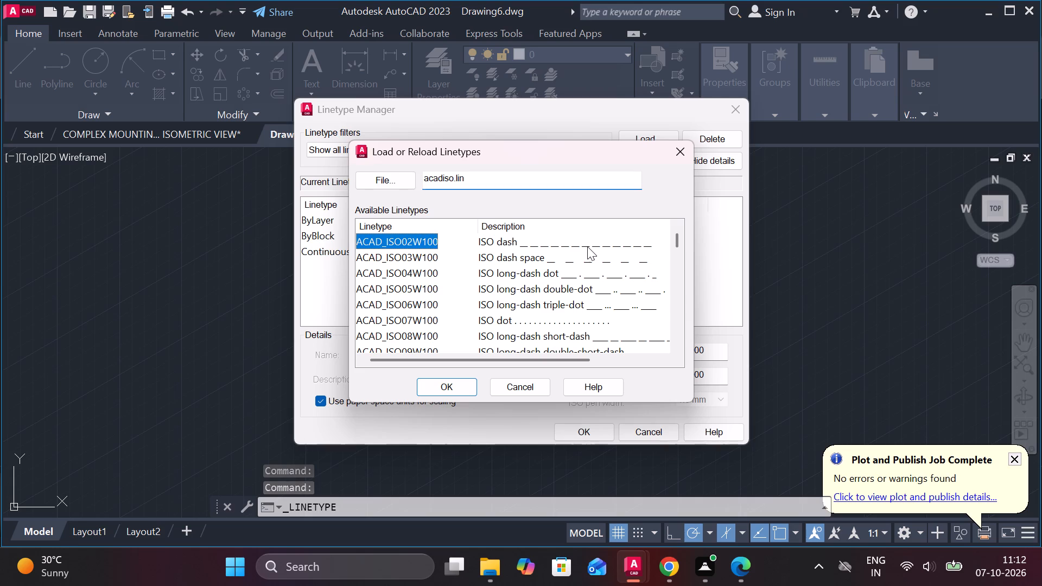
{"action": "left_click", "coordinate": [459, 398]}
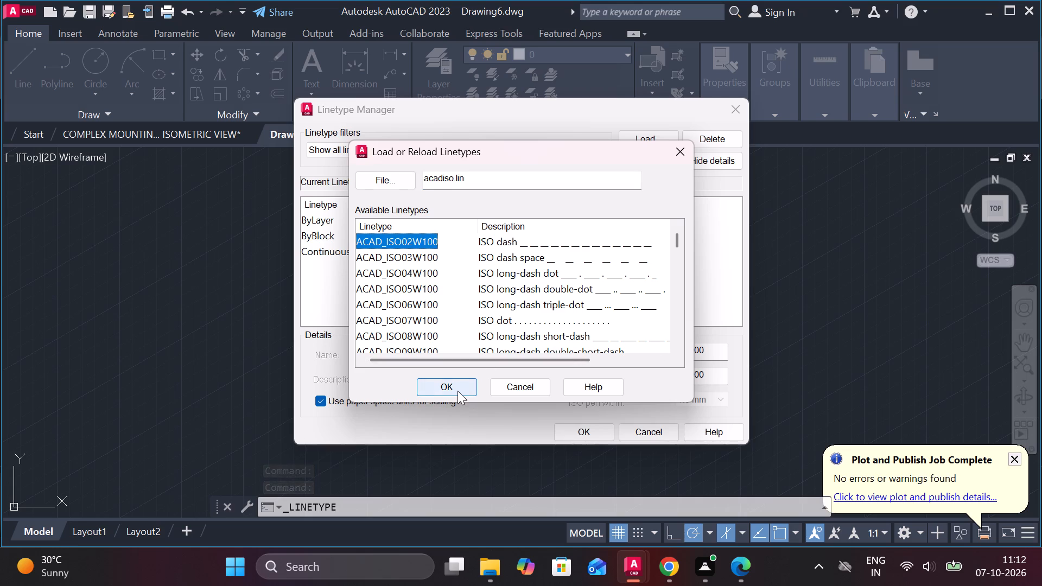
{"action": "left_click", "coordinate": [458, 391]}
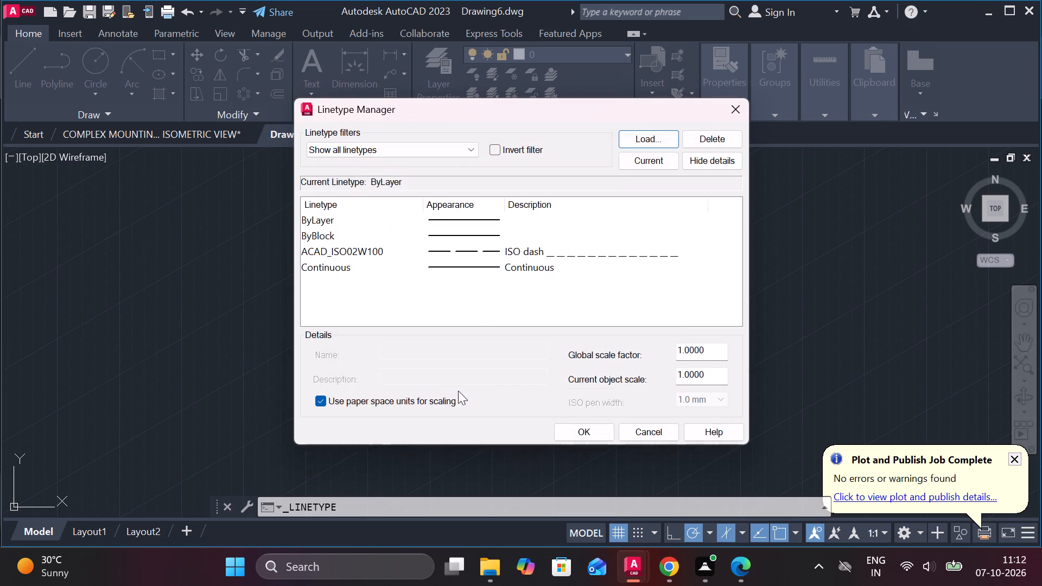
{"action": "left_click", "coordinate": [590, 429]}
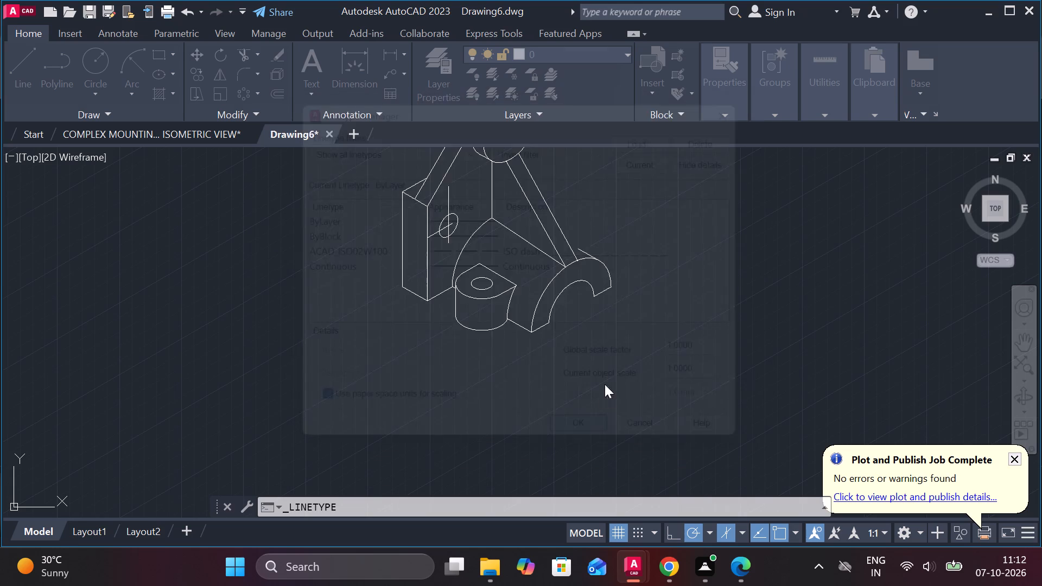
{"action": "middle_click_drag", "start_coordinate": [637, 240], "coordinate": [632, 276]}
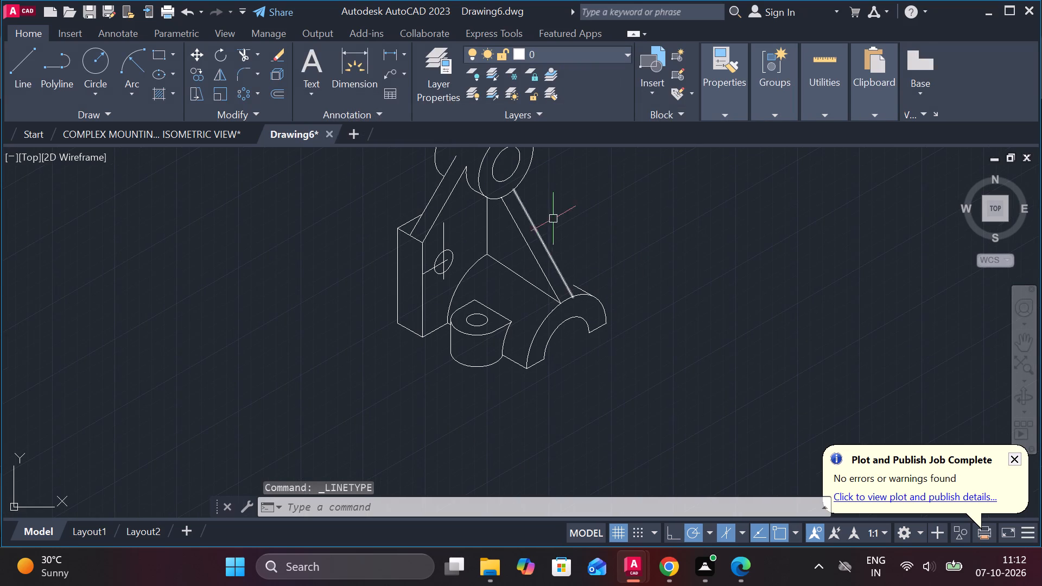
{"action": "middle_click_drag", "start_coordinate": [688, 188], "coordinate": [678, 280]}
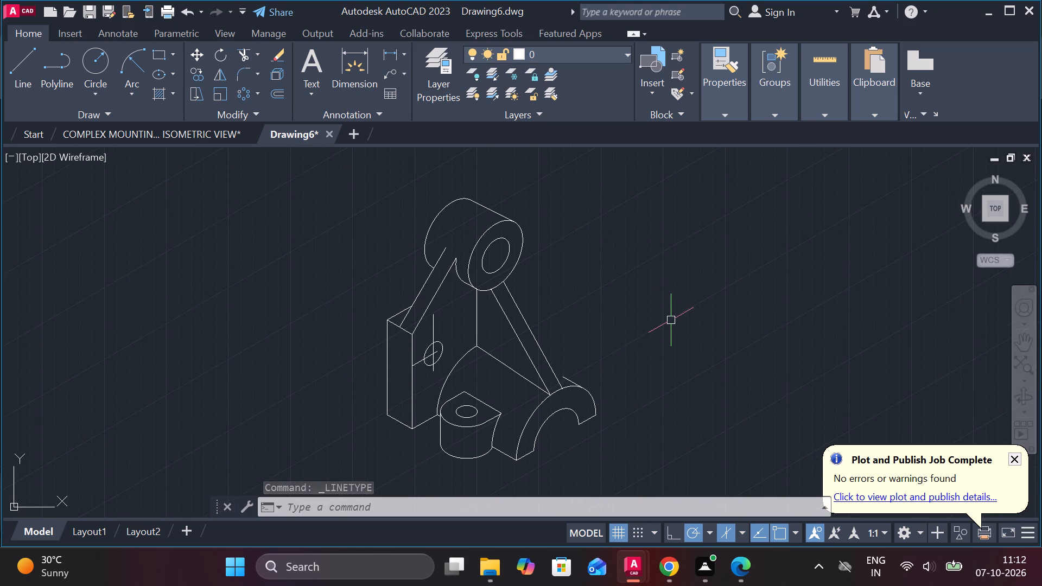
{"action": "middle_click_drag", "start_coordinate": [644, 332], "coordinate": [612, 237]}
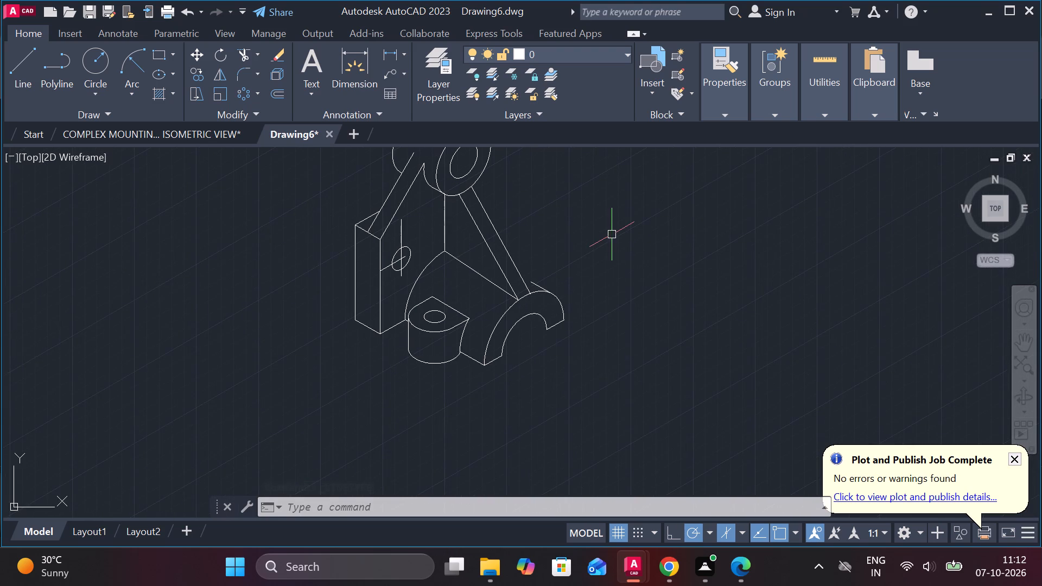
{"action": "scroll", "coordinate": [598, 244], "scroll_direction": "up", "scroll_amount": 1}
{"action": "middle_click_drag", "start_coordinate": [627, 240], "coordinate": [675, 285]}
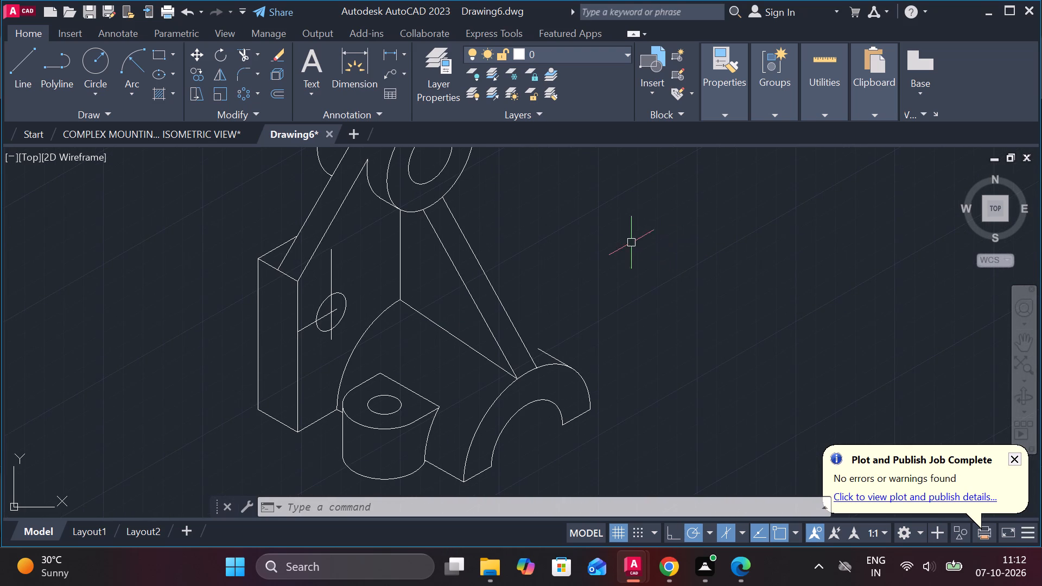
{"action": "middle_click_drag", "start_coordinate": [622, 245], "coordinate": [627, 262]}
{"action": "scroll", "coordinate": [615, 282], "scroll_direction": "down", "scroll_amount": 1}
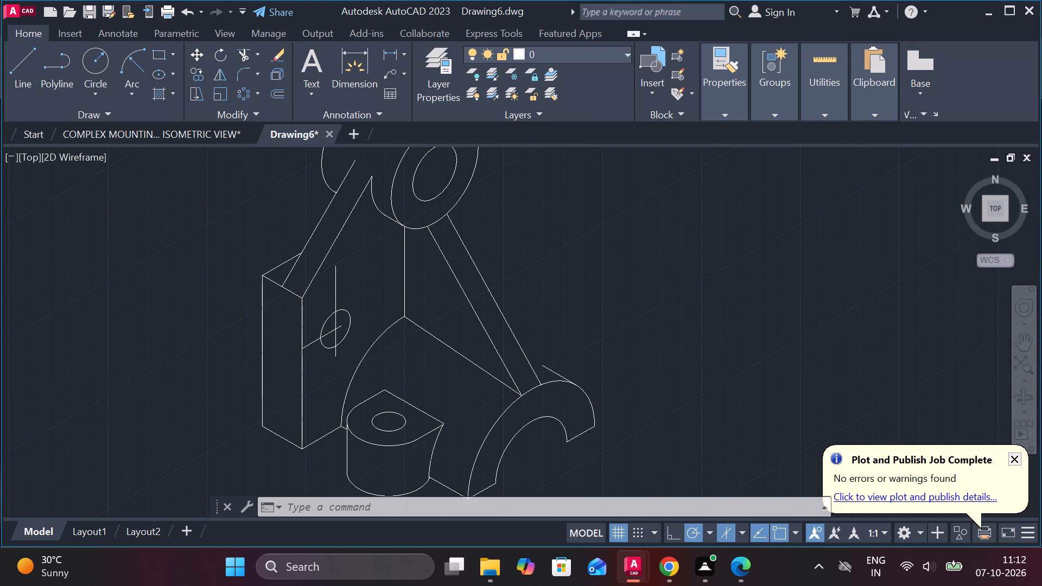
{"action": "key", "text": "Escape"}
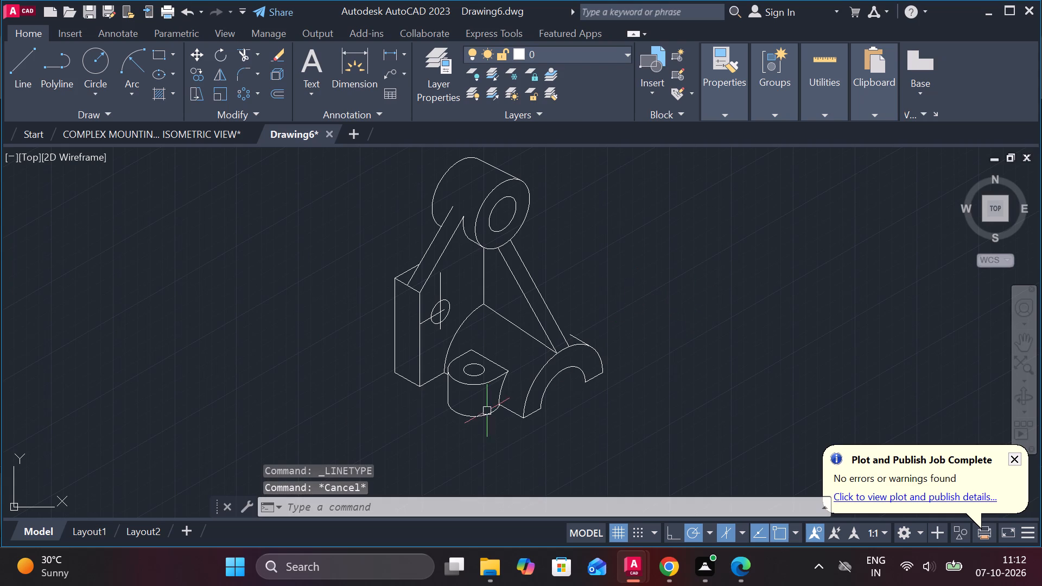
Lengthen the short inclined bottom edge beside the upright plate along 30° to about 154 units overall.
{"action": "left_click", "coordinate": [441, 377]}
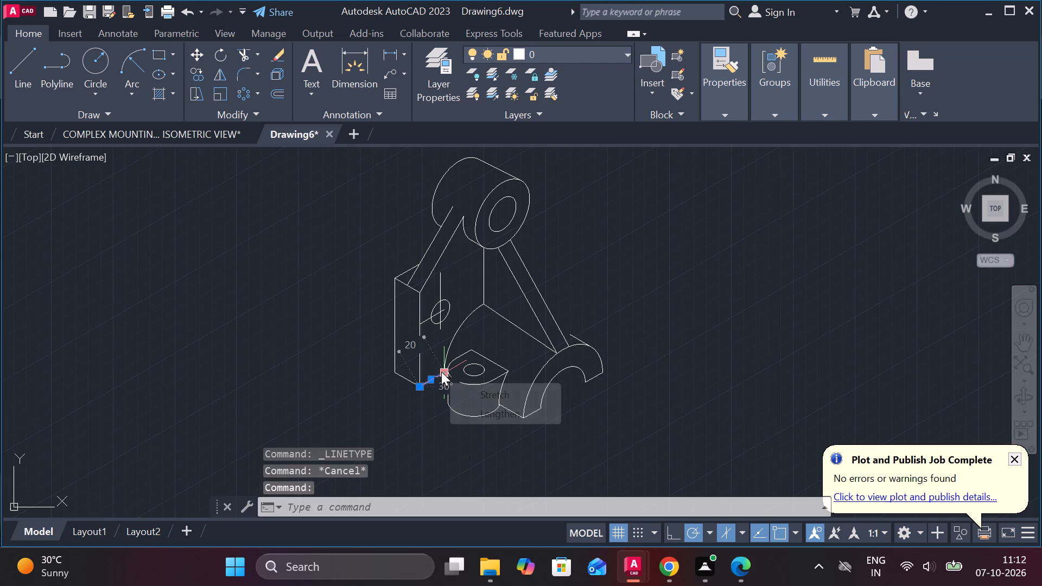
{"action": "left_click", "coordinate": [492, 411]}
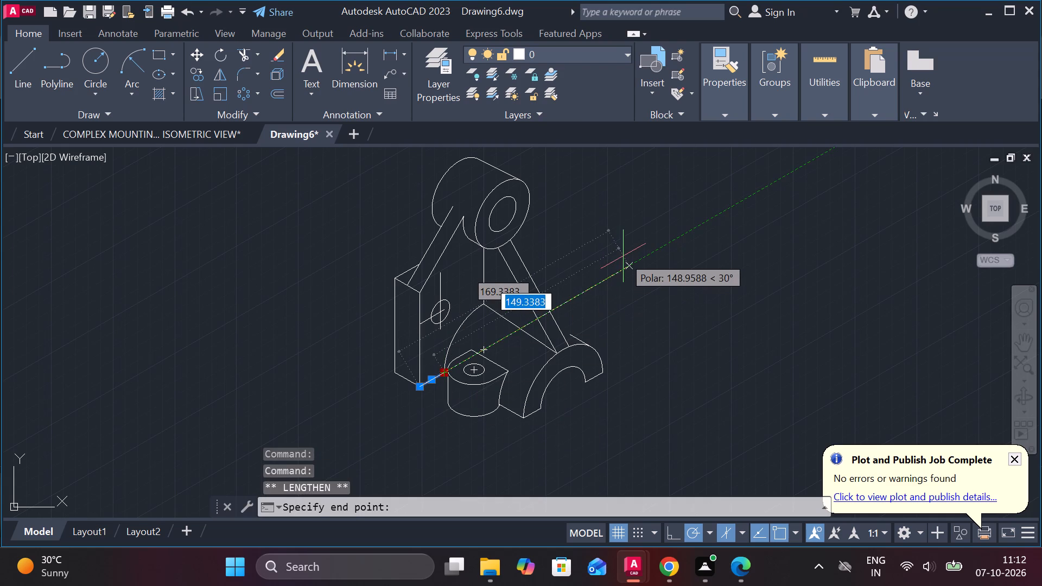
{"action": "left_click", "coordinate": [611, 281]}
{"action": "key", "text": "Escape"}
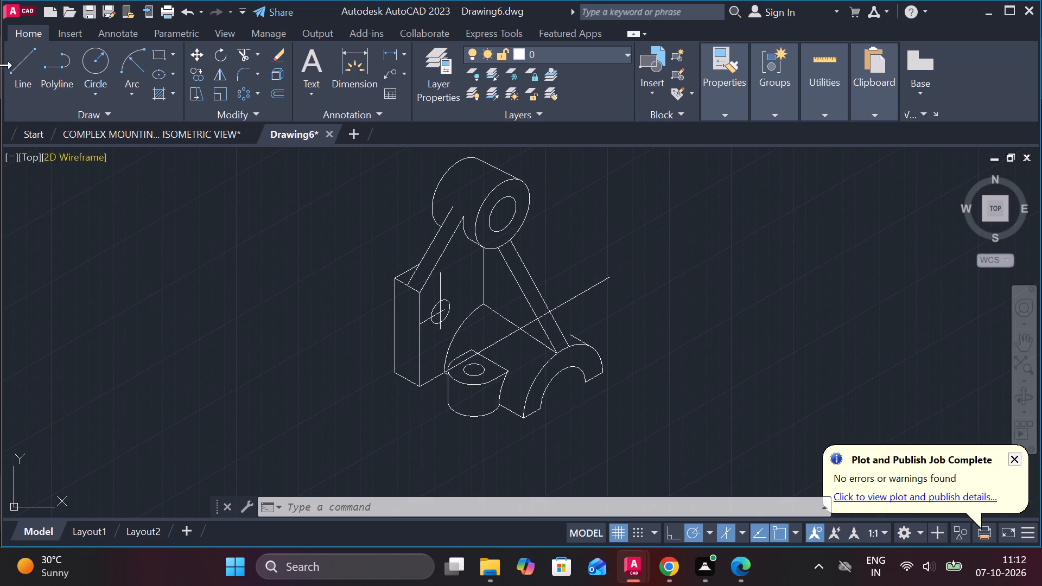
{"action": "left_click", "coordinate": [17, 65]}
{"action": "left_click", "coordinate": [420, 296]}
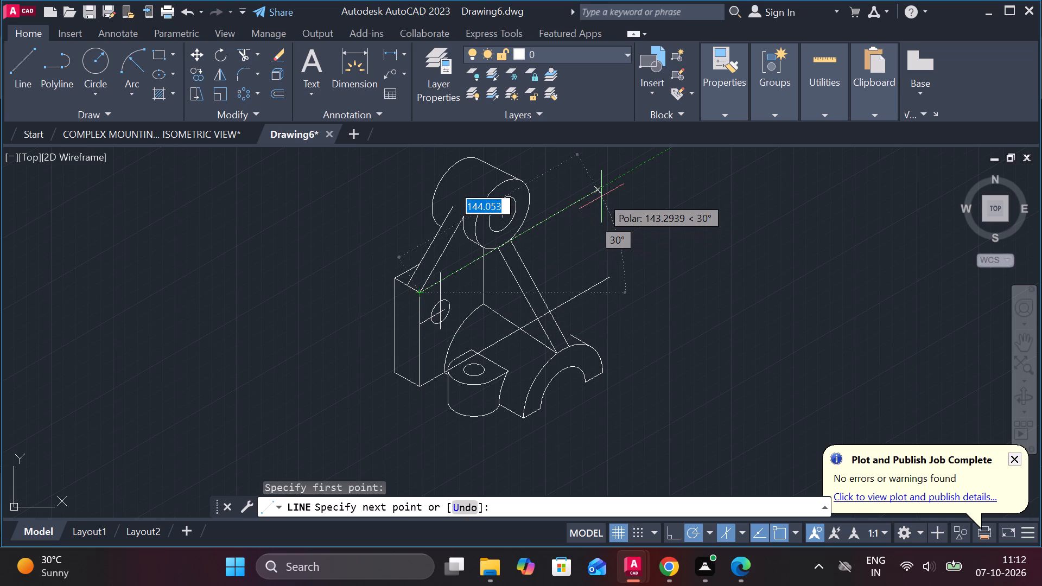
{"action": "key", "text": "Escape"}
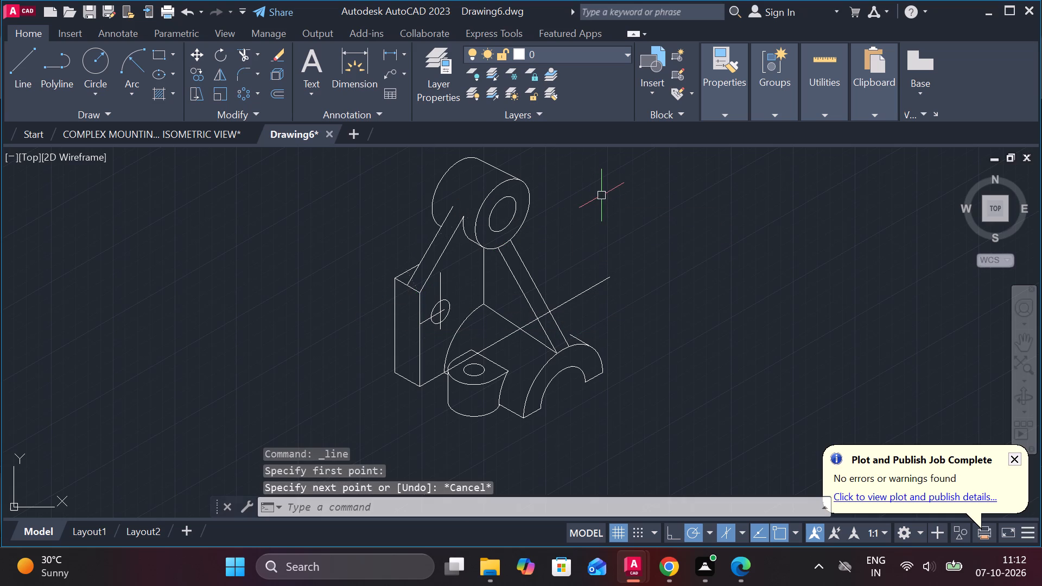
Erase the long inclined line that runs from the upright plate's lower corner across the bracket.
{"action": "middle_click_drag", "start_coordinate": [603, 328], "coordinate": [546, 313]}
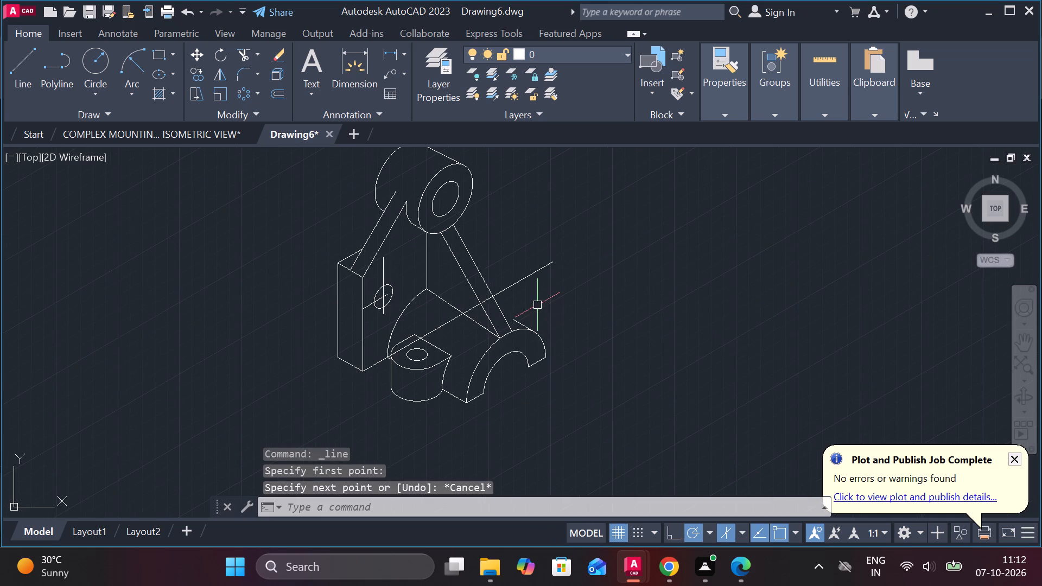
{"action": "scroll", "coordinate": [537, 305], "scroll_direction": "up", "scroll_amount": 1}
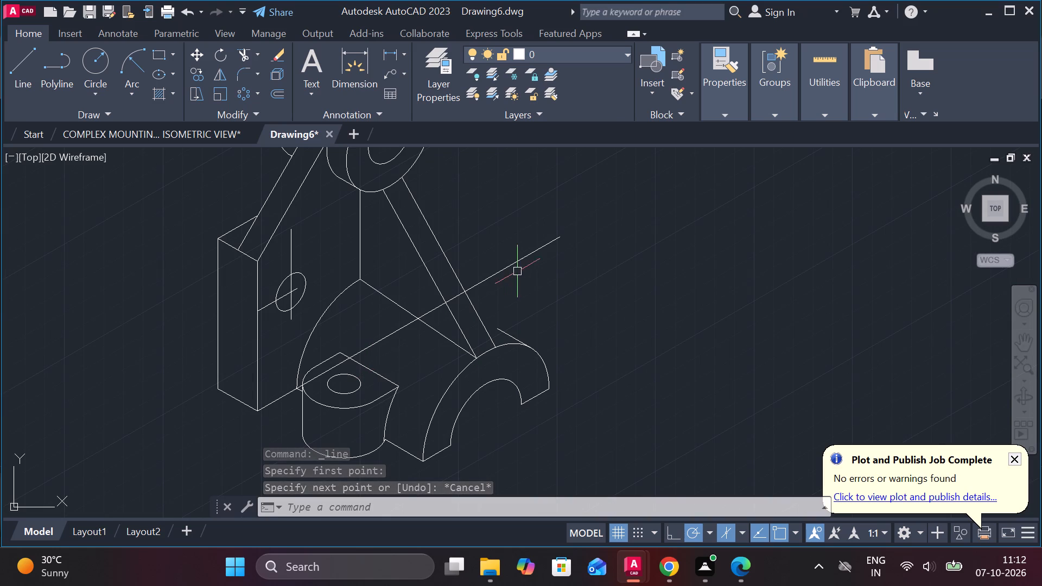
{"action": "left_click", "coordinate": [524, 251]}
{"action": "left_click", "coordinate": [519, 263]}
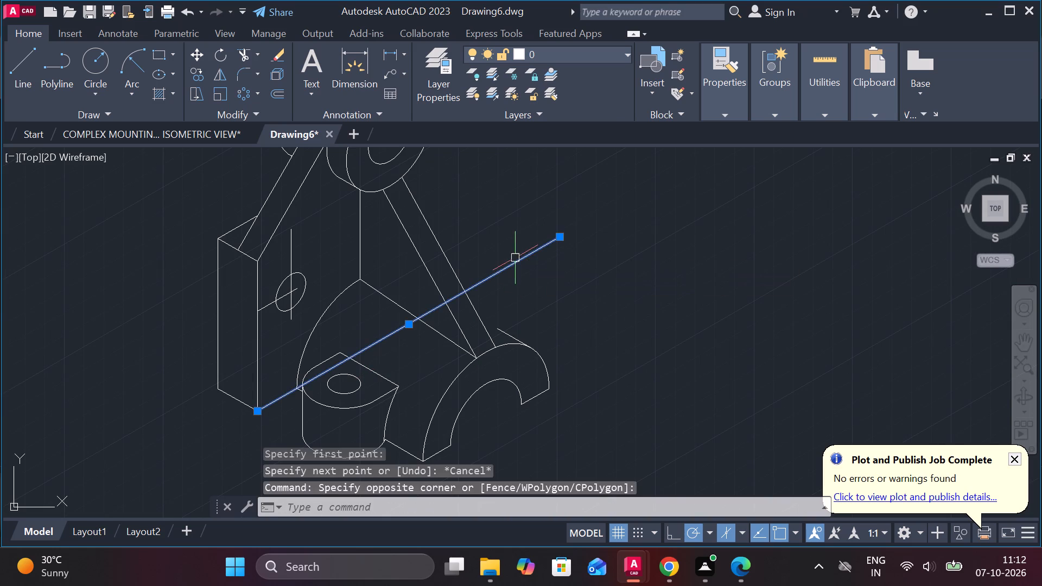
{"action": "key", "text": "e"}
{"action": "key", "text": "Return"}
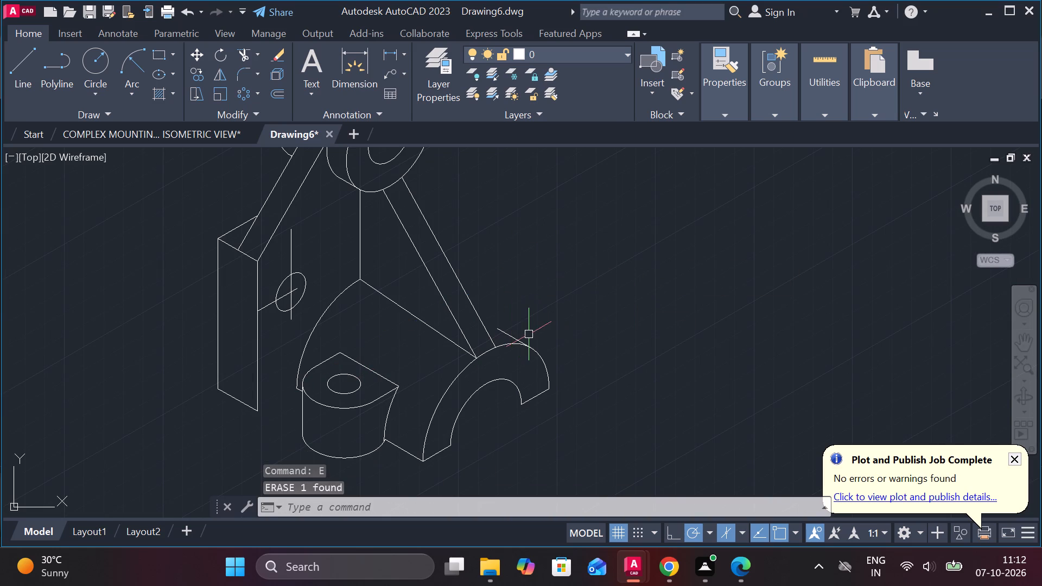
Extend the short tangent line on top of the front half-ring back to the inclined rib edge.
{"action": "type", "text": "ex"}
{"action": "key", "text": "Return"}
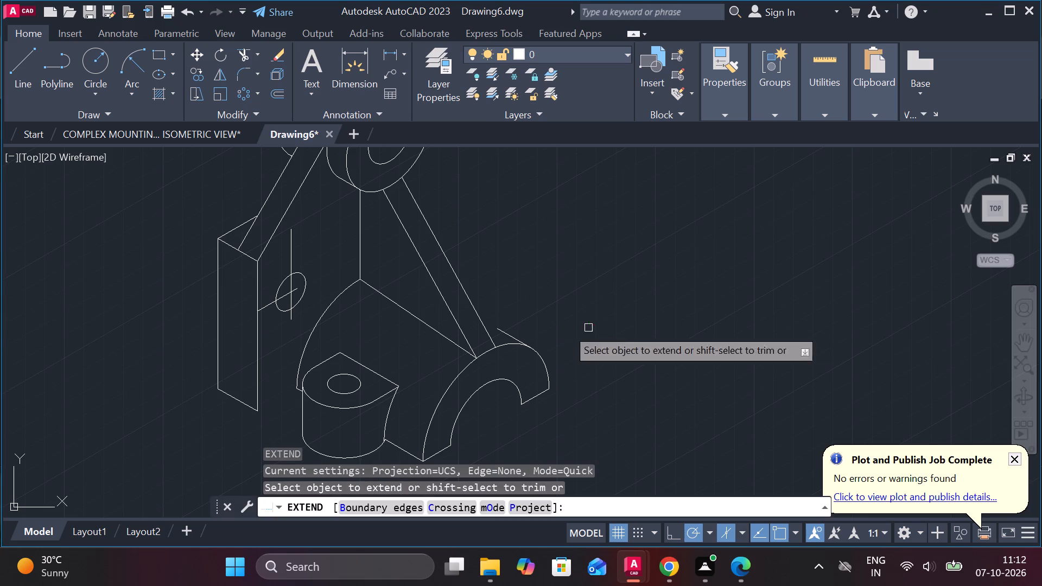
{"action": "left_click", "coordinate": [500, 333]}
{"action": "key", "text": "Escape"}
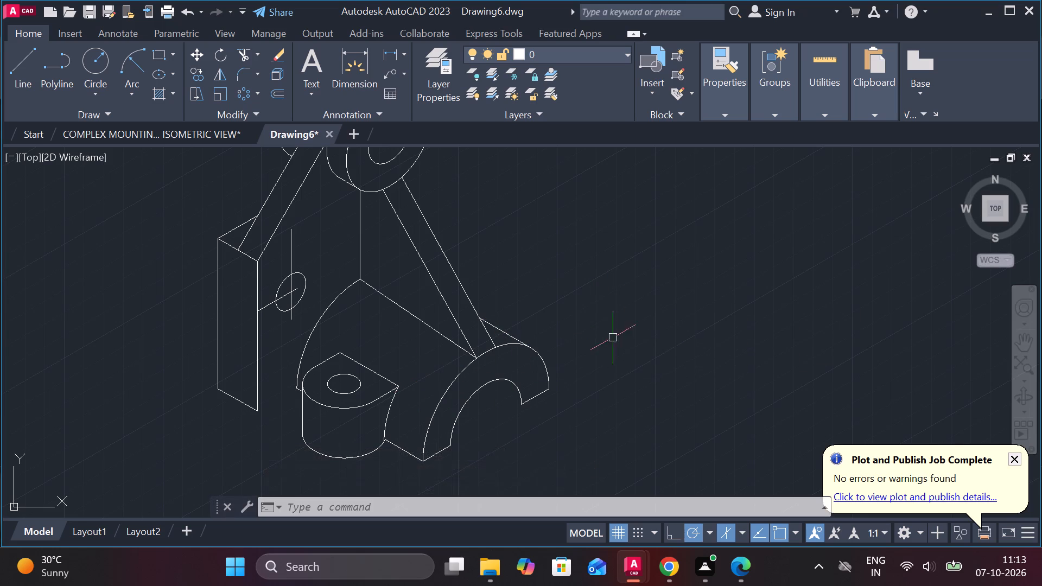
Draw a line about 32 units long at 330° from the centre of the front half-ring.
{"action": "left_click", "coordinate": [24, 60]}
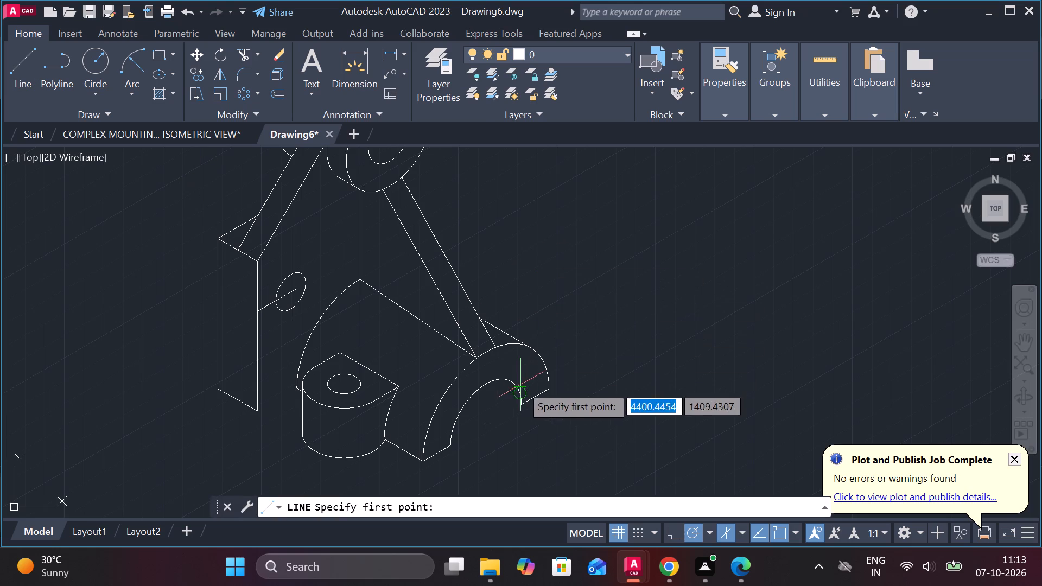
{"action": "left_click", "coordinate": [485, 427]}
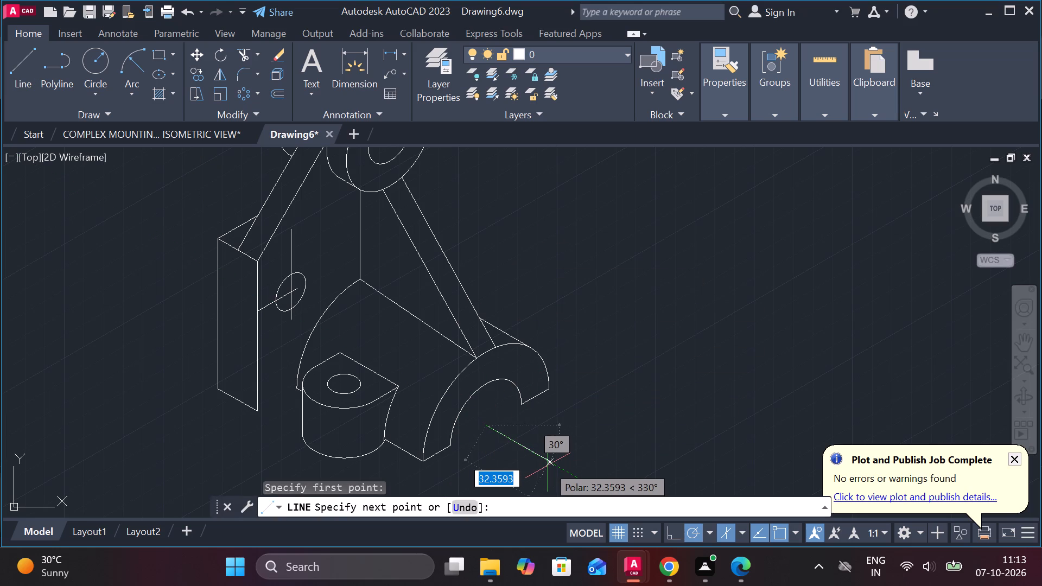
{"action": "left_click", "coordinate": [551, 467]}
{"action": "key", "text": "Escape"}
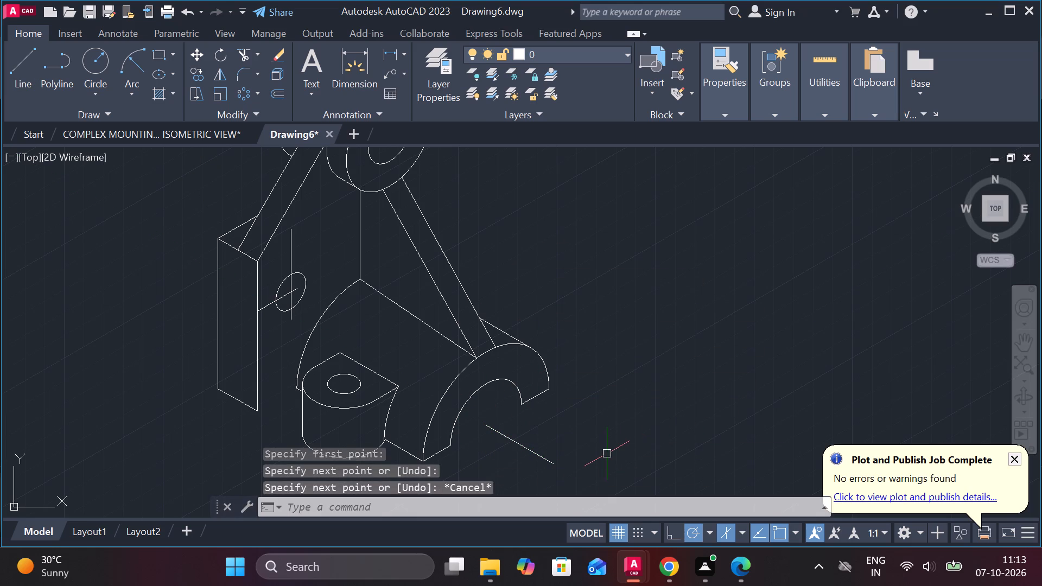
Copy the 330° line at the front half-ring's centre 40 units along 30°.
{"action": "type", "text": "co"}
{"action": "key", "text": "Return"}
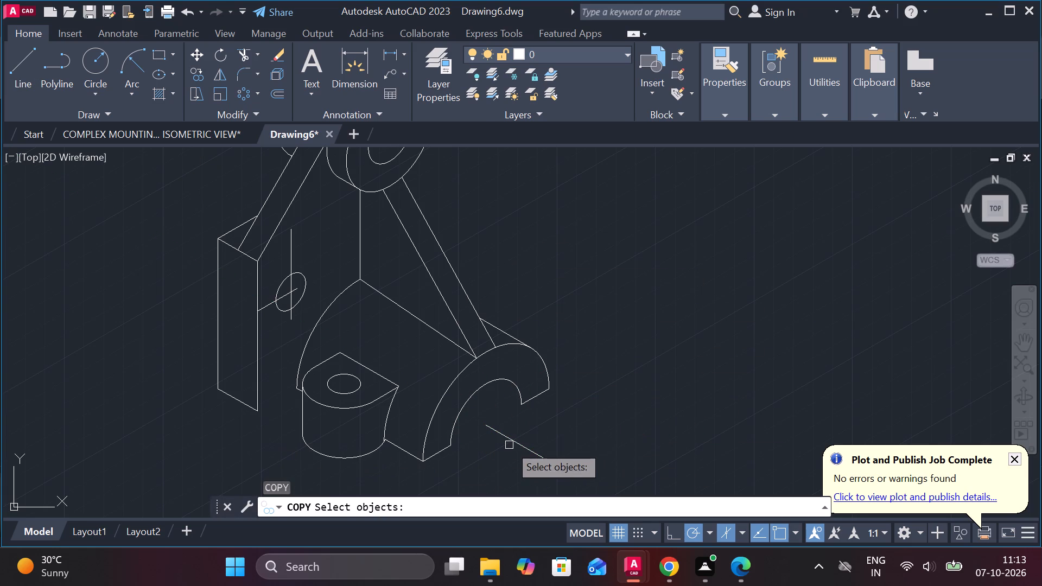
{"action": "left_click", "coordinate": [532, 454]}
{"action": "key", "text": "Return"}
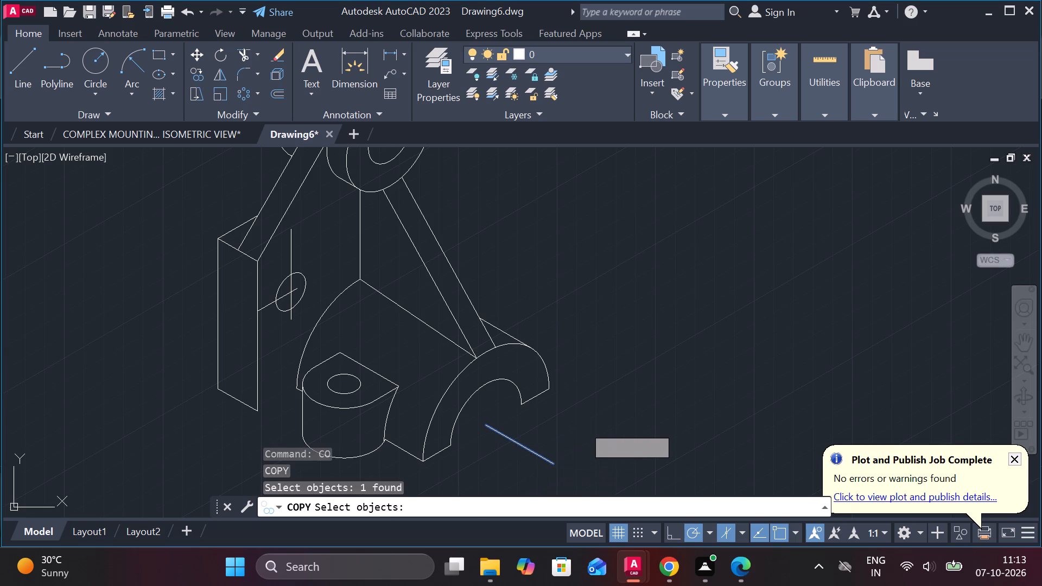
{"action": "left_click", "coordinate": [488, 428]}
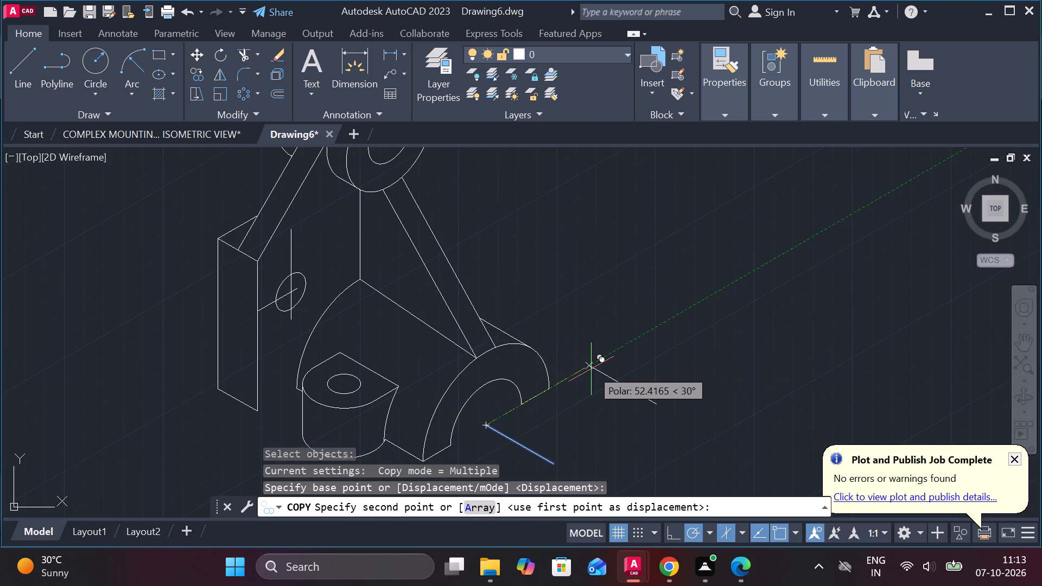
{"action": "key", "text": "4"}
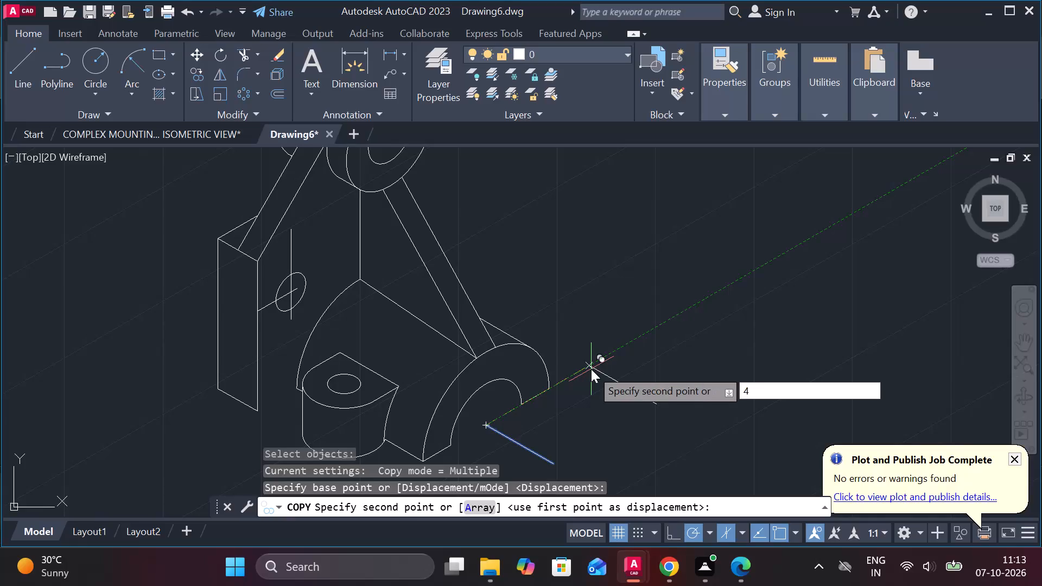
{"action": "key", "text": "0"}
{"action": "key", "text": "Return"}
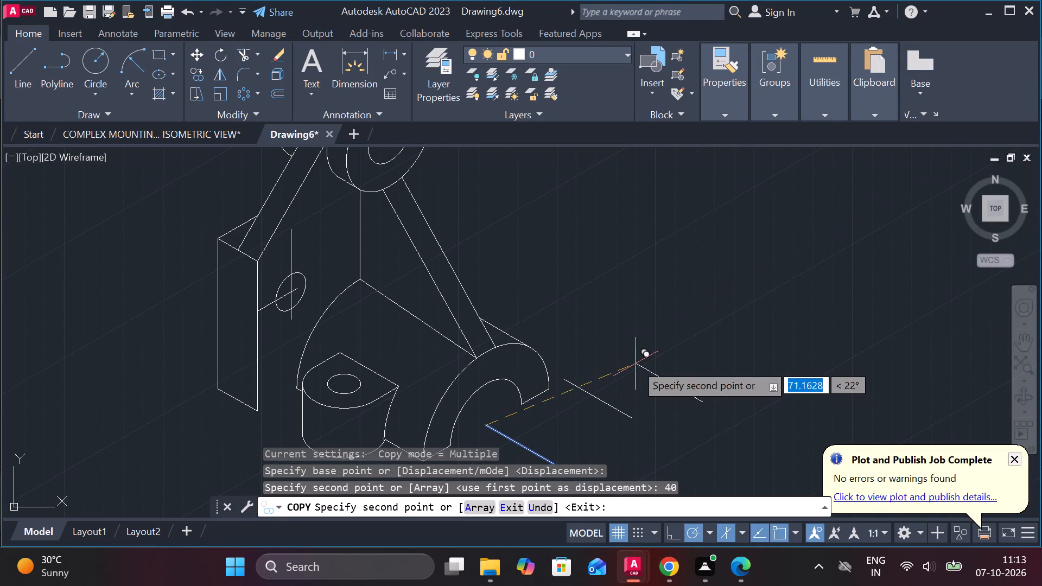
{"action": "key", "text": "Escape"}
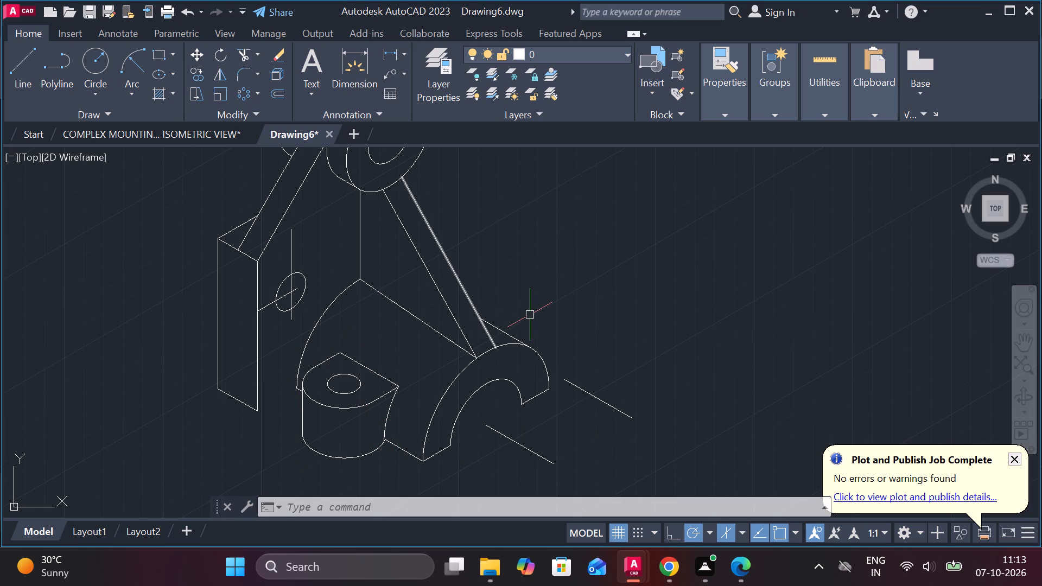
{"action": "key", "text": "Escape"}
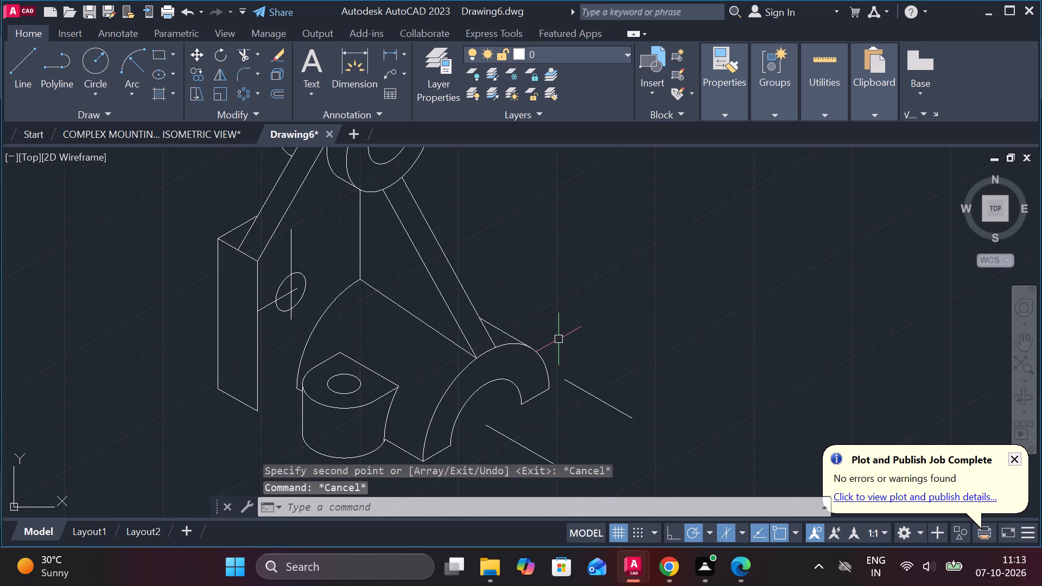
Draw a line about 98 units long at 30° from the centre of the hole in the rounded lug.
{"action": "key", "text": "l"}
{"action": "key", "text": "Return"}
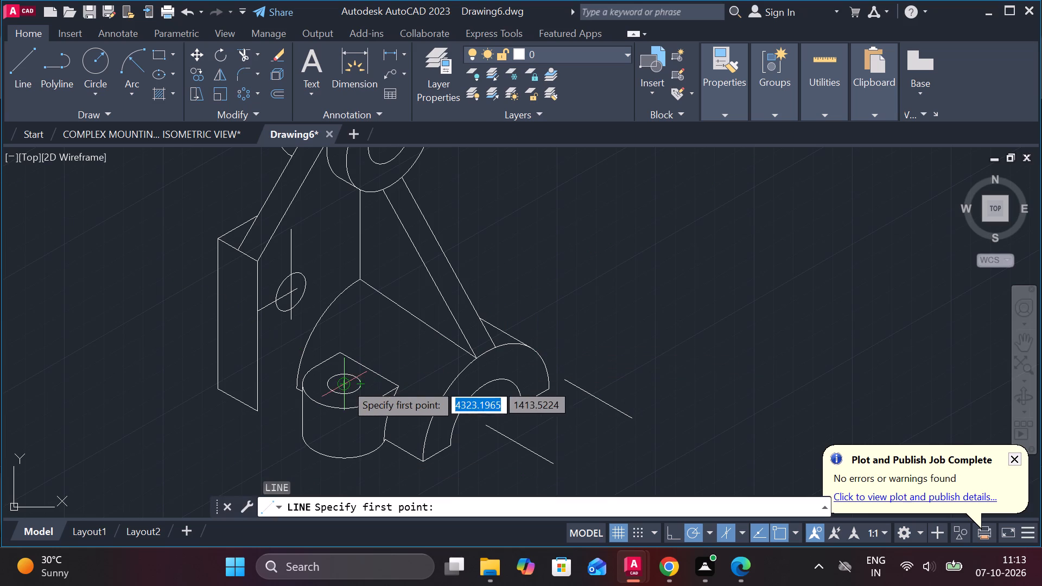
{"action": "left_click", "coordinate": [345, 383]}
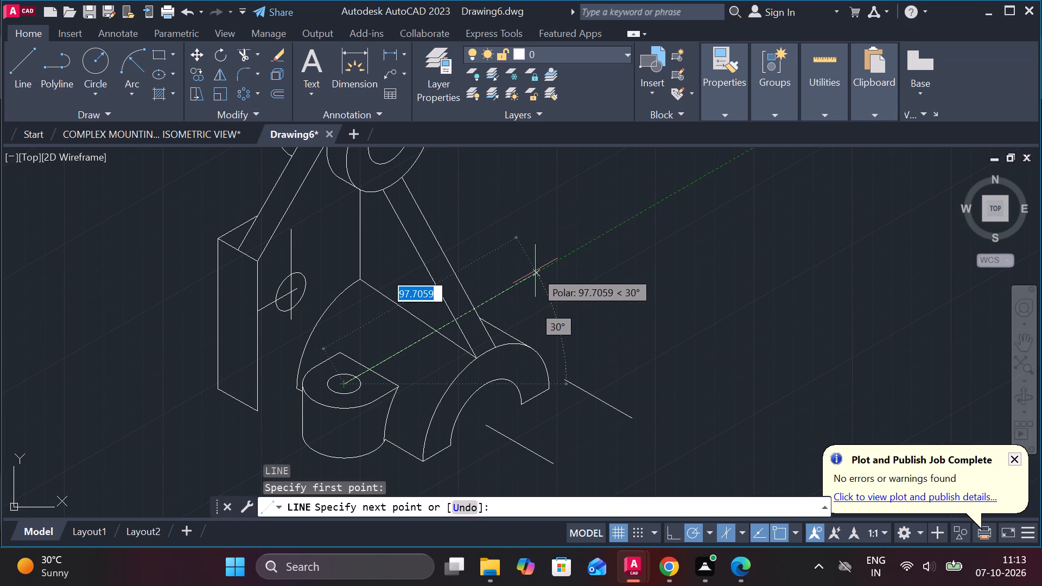
{"action": "left_click", "coordinate": [535, 271]}
{"action": "key", "text": "Escape"}
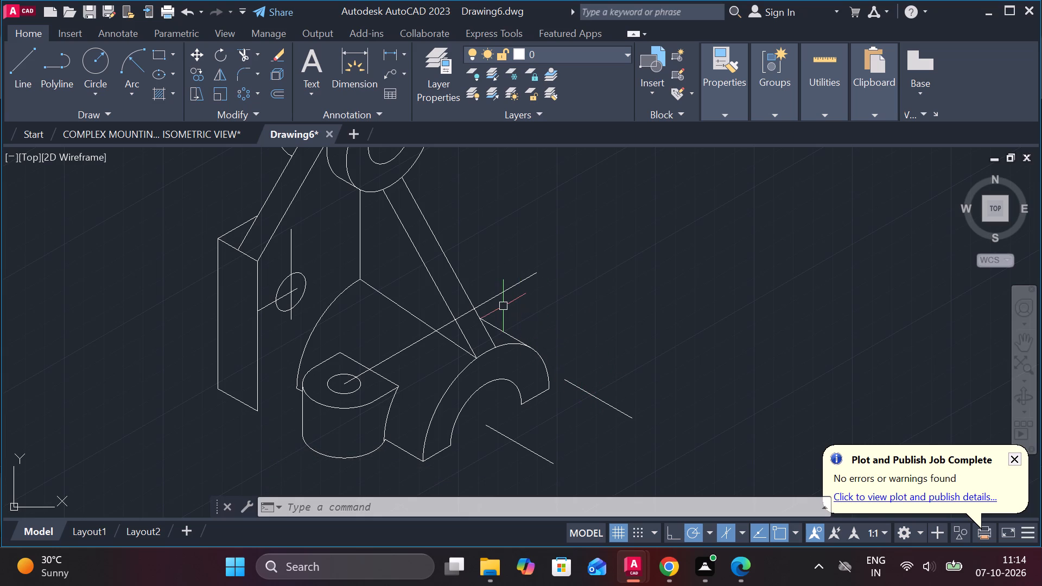
Draw a 30° line outward from the outer corner of the front half-ring's end face.
{"action": "middle_click_drag", "start_coordinate": [512, 262], "coordinate": [532, 283]}
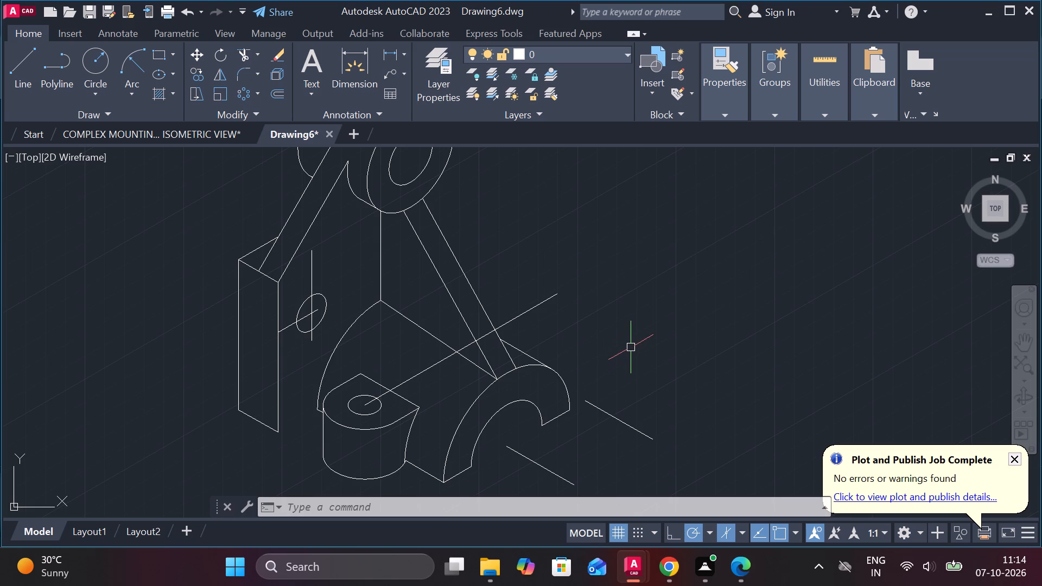
{"action": "key", "text": "l"}
{"action": "key", "text": "Return"}
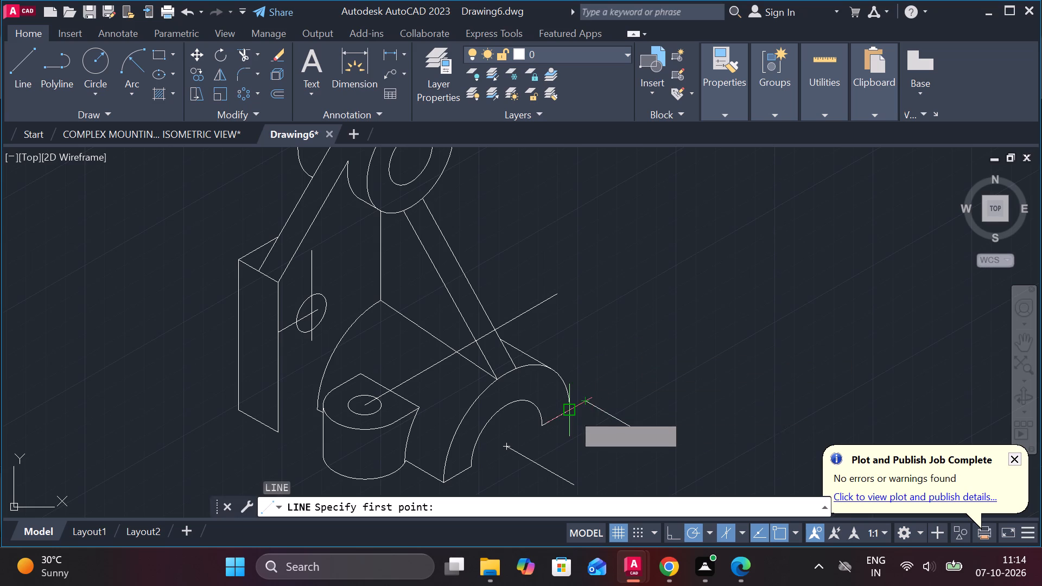
{"action": "left_click", "coordinate": [573, 413]}
{"action": "left_click", "coordinate": [674, 348]}
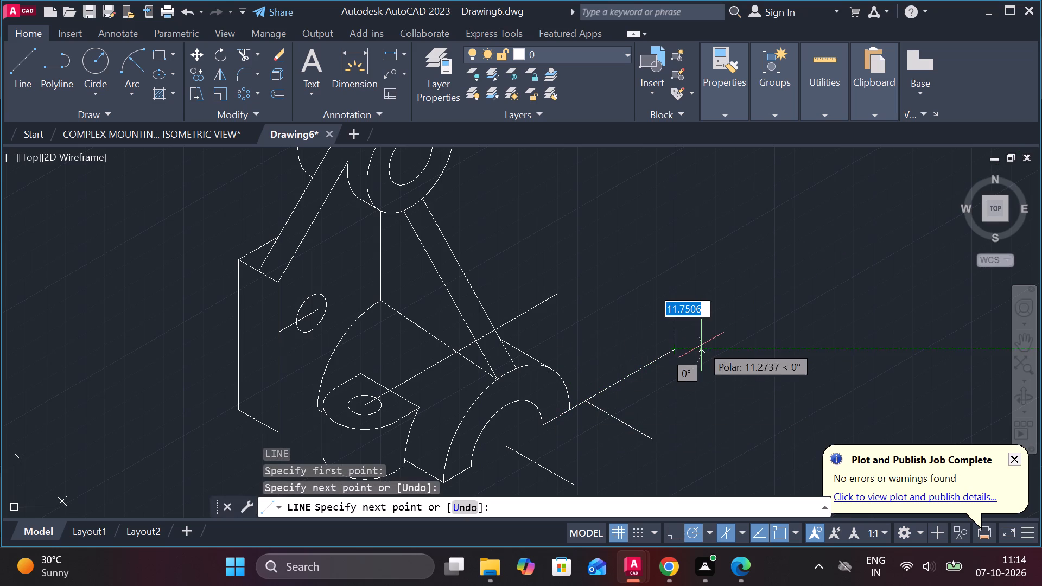
{"action": "key", "text": "Escape"}
Copy the 30° line at the half-ring's outer corner 32 units along 150°.
{"action": "left_click", "coordinate": [660, 362]}
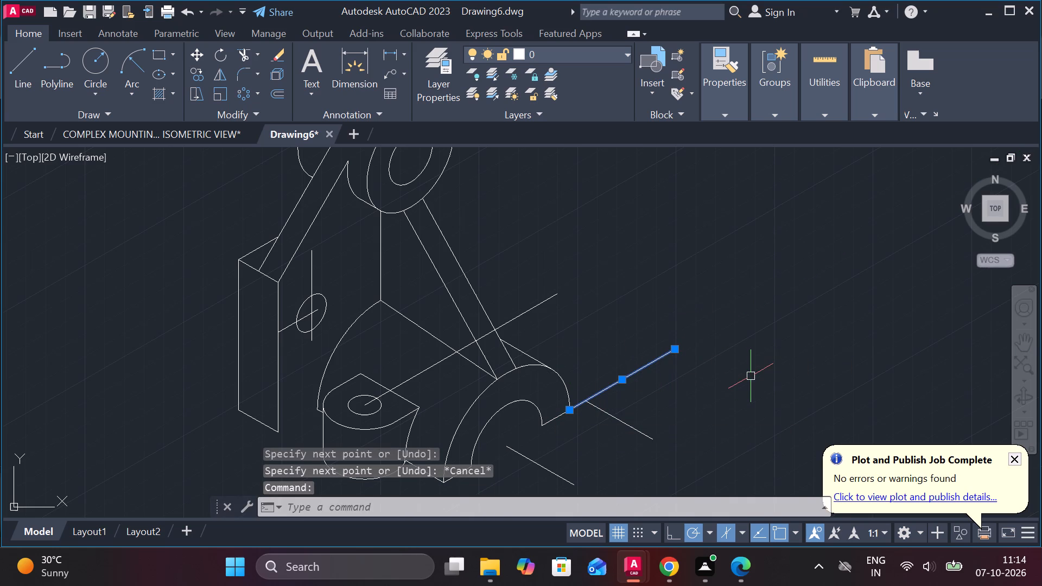
{"action": "type", "text": "co"}
{"action": "key", "text": "Return"}
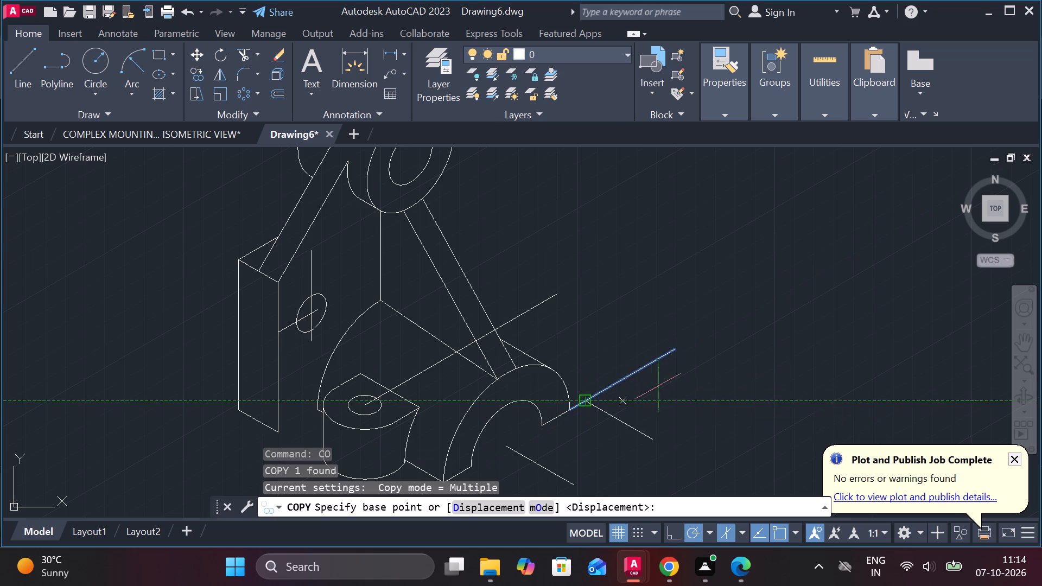
{"action": "left_click", "coordinate": [671, 354]}
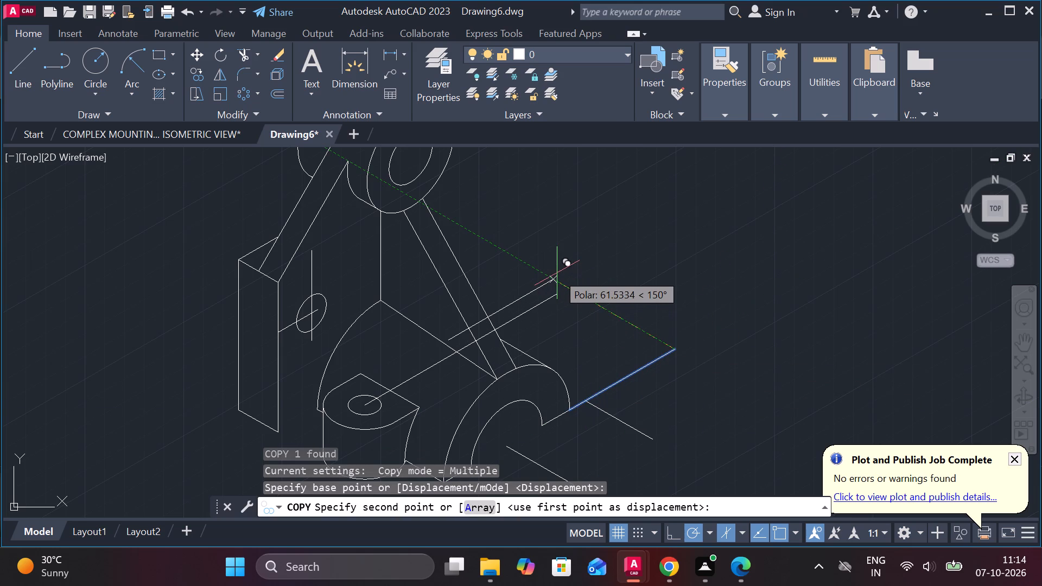
{"action": "type", "text": "32"}
{"action": "key", "text": "Return"}
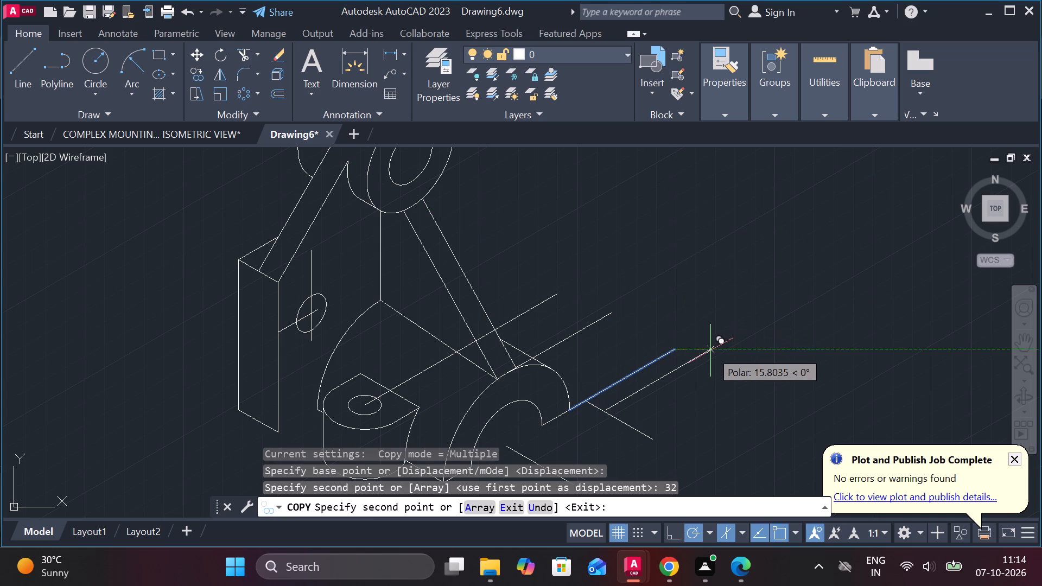
{"action": "scroll", "coordinate": [710, 360], "scroll_direction": "up", "scroll_amount": 1}
{"action": "middle_click_drag", "start_coordinate": [710, 360], "coordinate": [751, 304]}
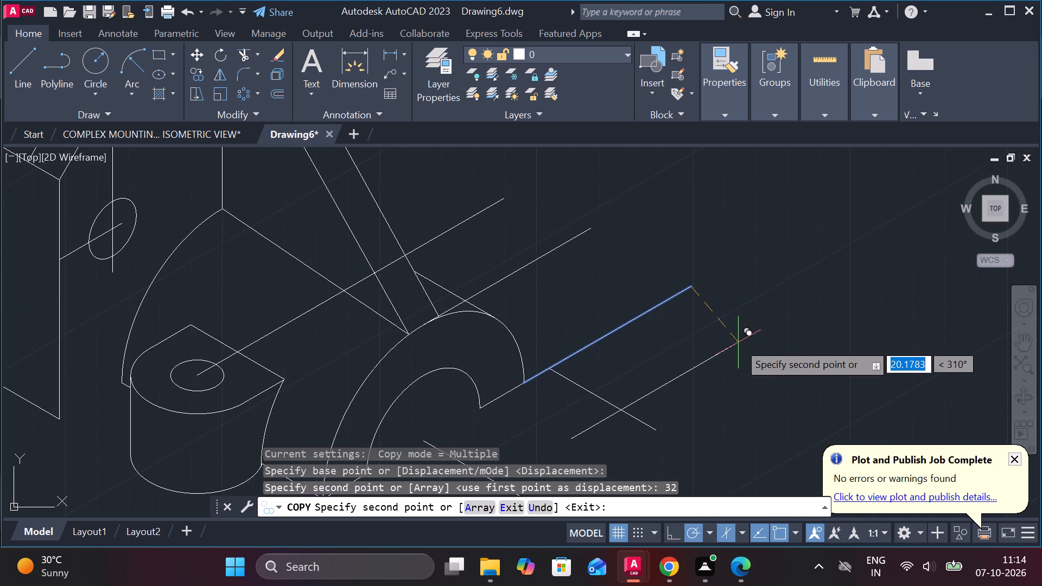
{"action": "key", "text": "Escape"}
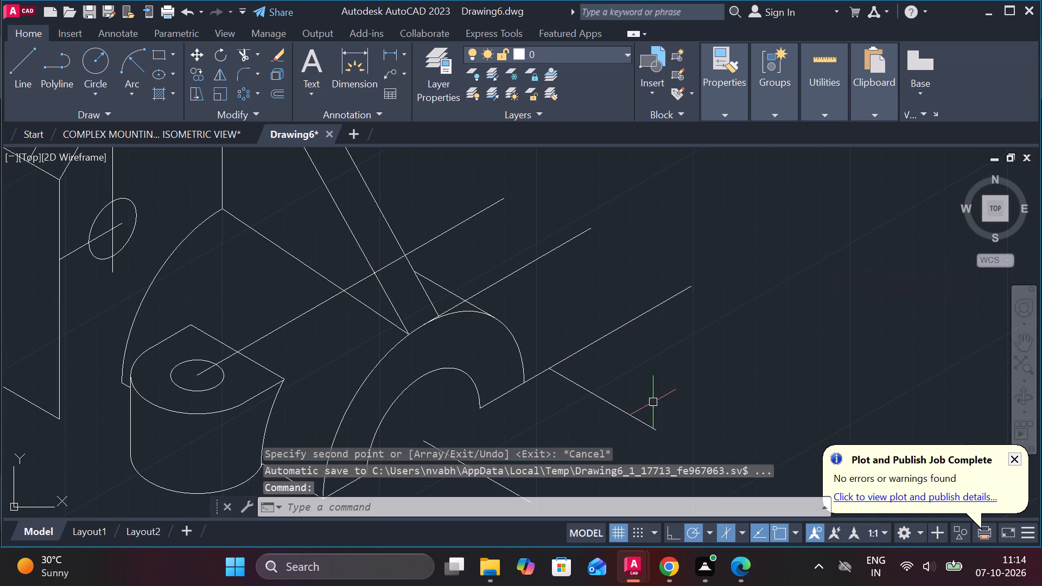
Copy the 330° line that starts on the half-ring's 30° extension vertically upward by 22 units.
{"action": "left_click", "coordinate": [643, 412]}
{"action": "left_click", "coordinate": [643, 415]}
{"action": "left_click", "coordinate": [639, 418]}
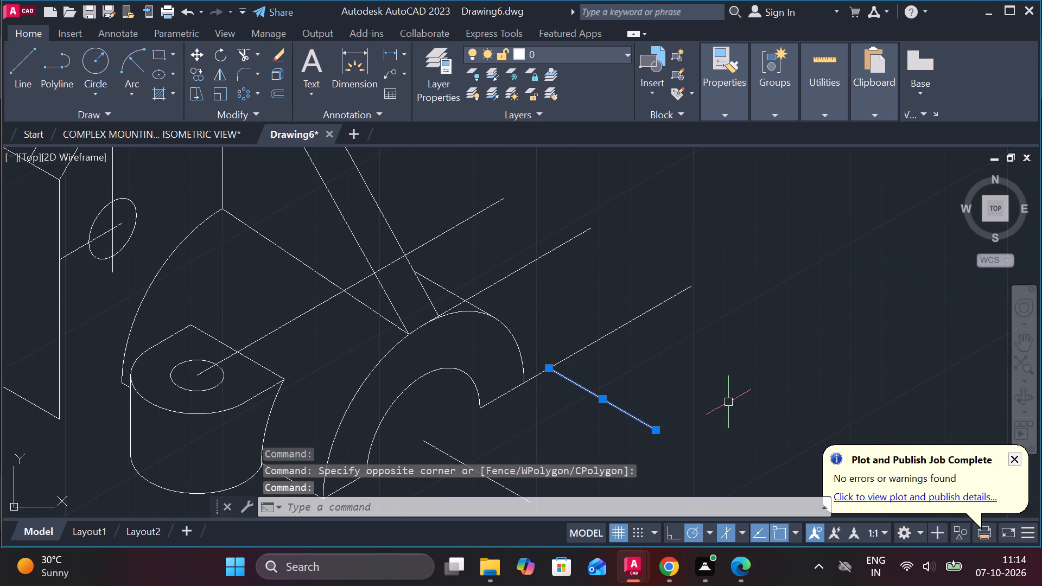
{"action": "type", "text": "co"}
{"action": "key", "text": "Return"}
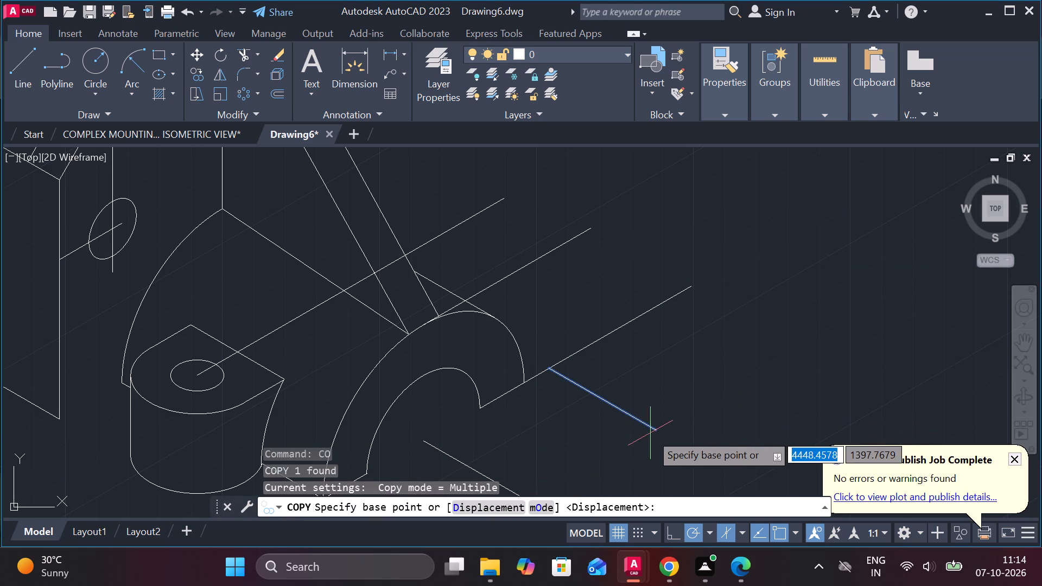
{"action": "left_click", "coordinate": [650, 433]}
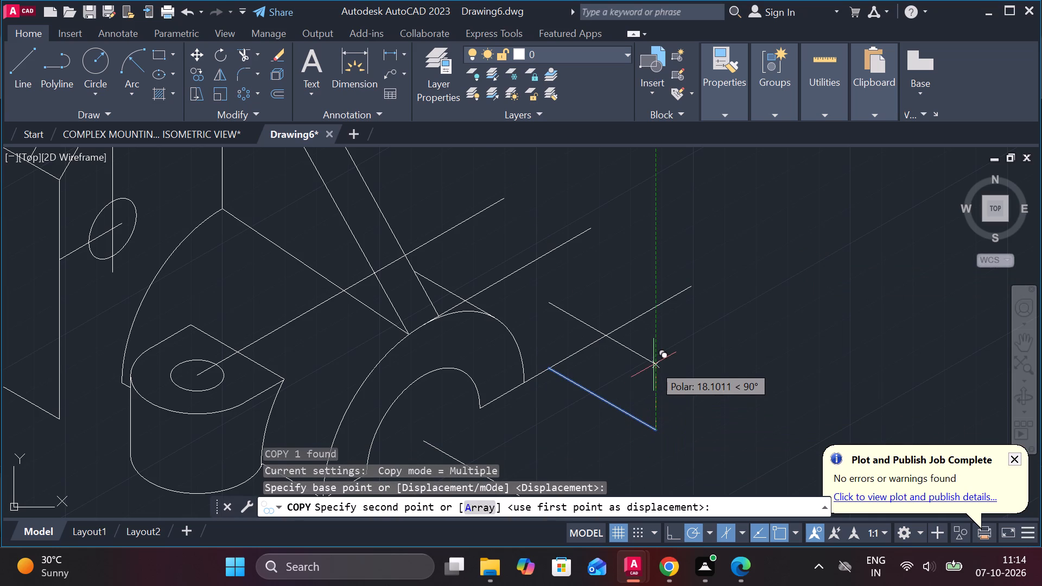
{"action": "type", "text": "22"}
{"action": "key", "text": "Return"}
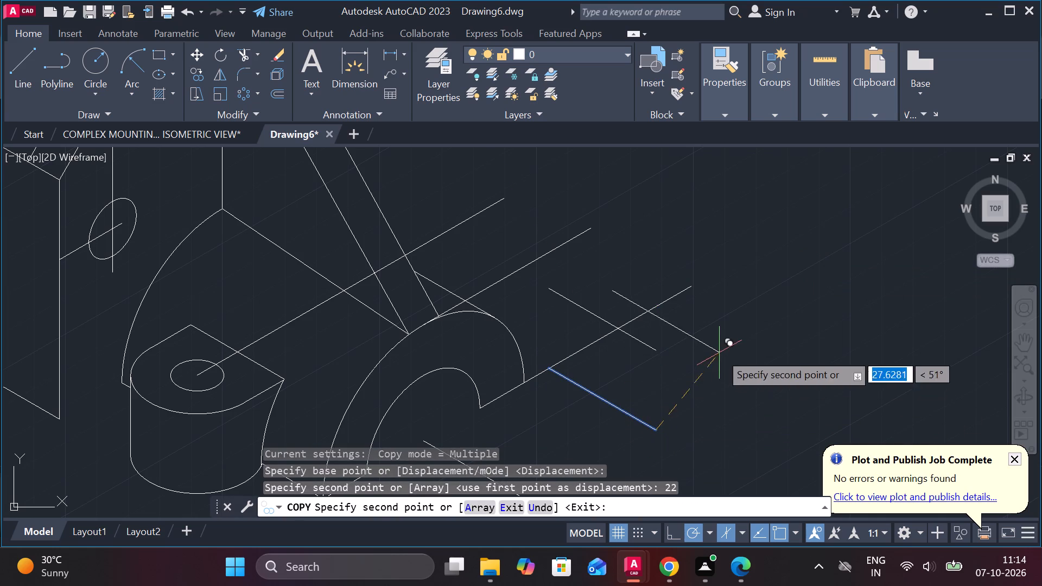
{"action": "key", "text": "Escape"}
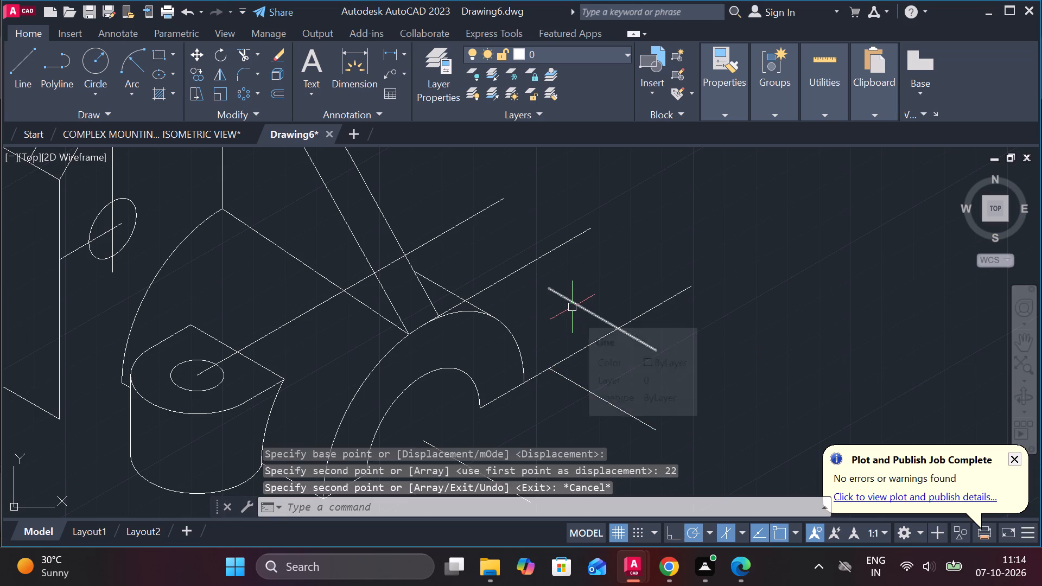
Lengthen the raised 330° line at its upper end until it crosses the 30° line from the lug's hole centre.
{"action": "left_click", "coordinate": [572, 307]}
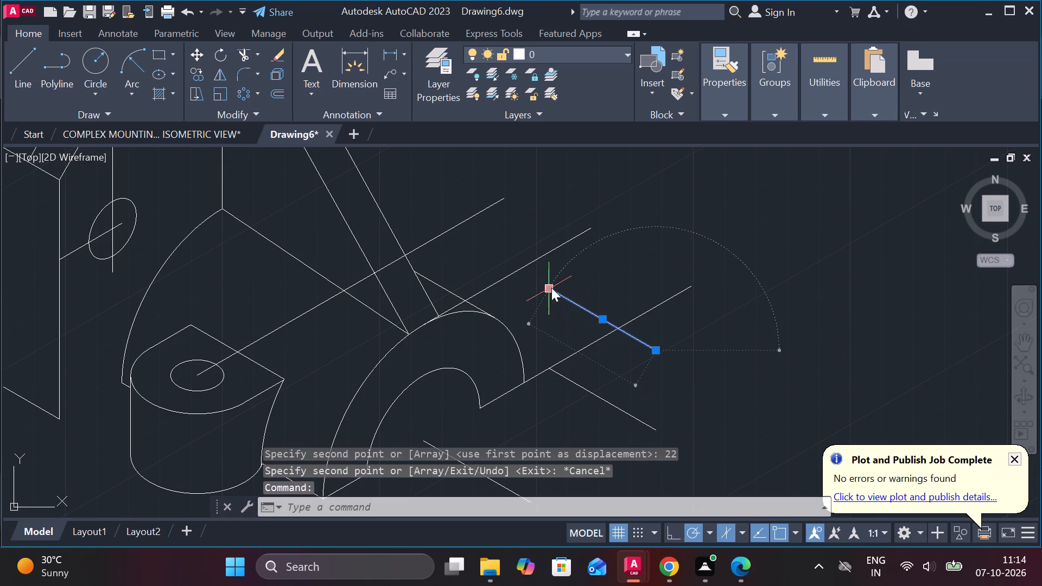
{"action": "left_click", "coordinate": [586, 324]}
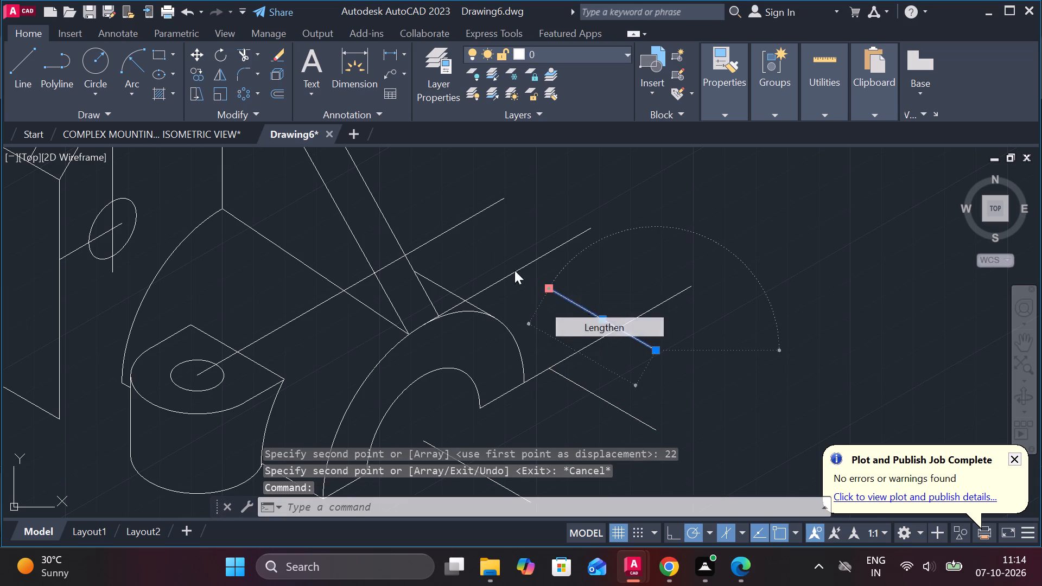
{"action": "left_click", "coordinate": [430, 197]}
{"action": "key", "text": "Escape"}
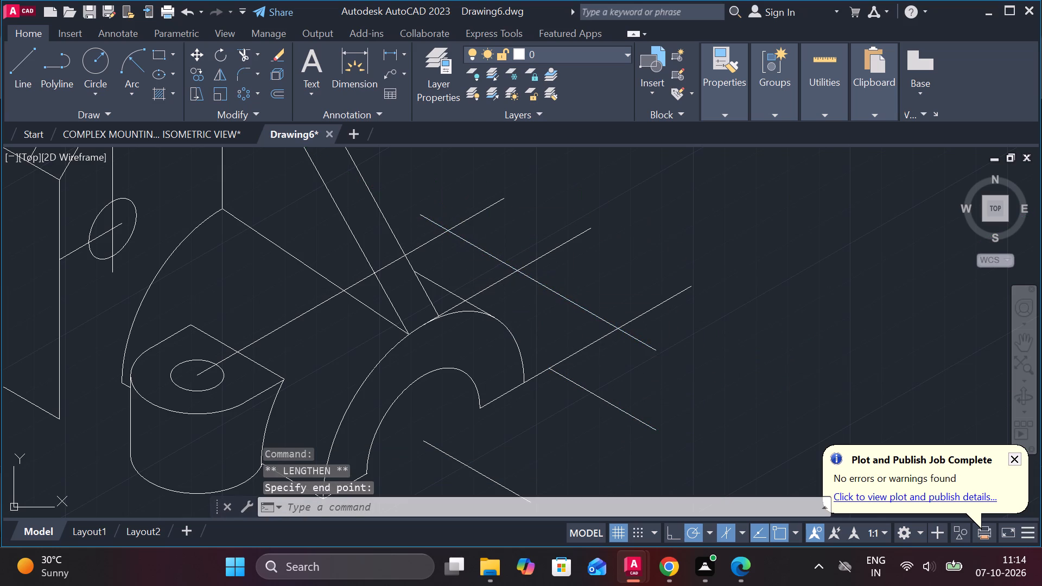
Draw a 30-unit diameter isocircle in the top isoplane where the raised 330° line crosses the lug hole's 30° line.
{"action": "middle_click_drag", "start_coordinate": [672, 246], "coordinate": [732, 286]}
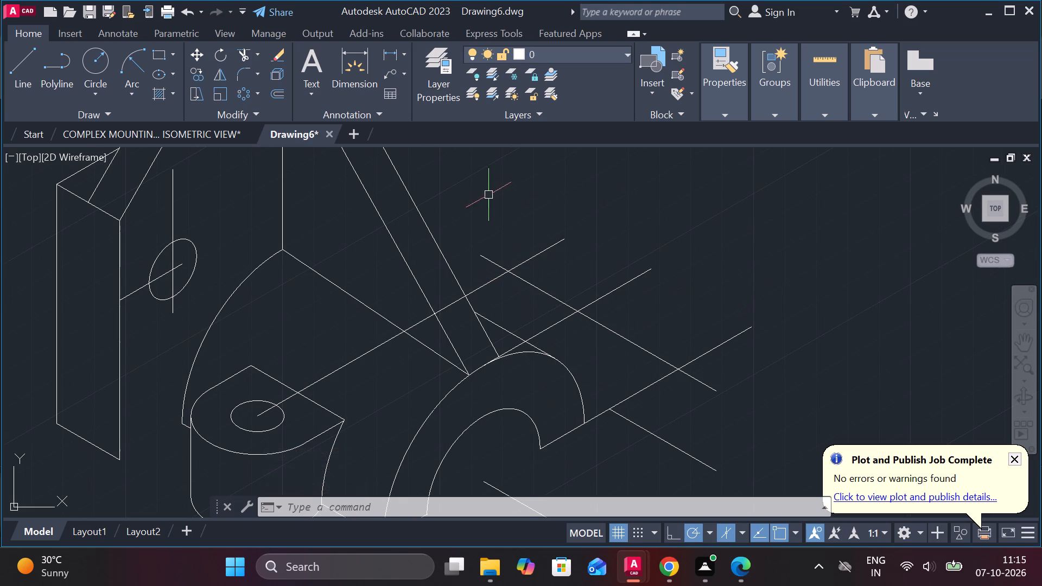
{"action": "type", "text": "el"}
{"action": "key", "text": "Return"}
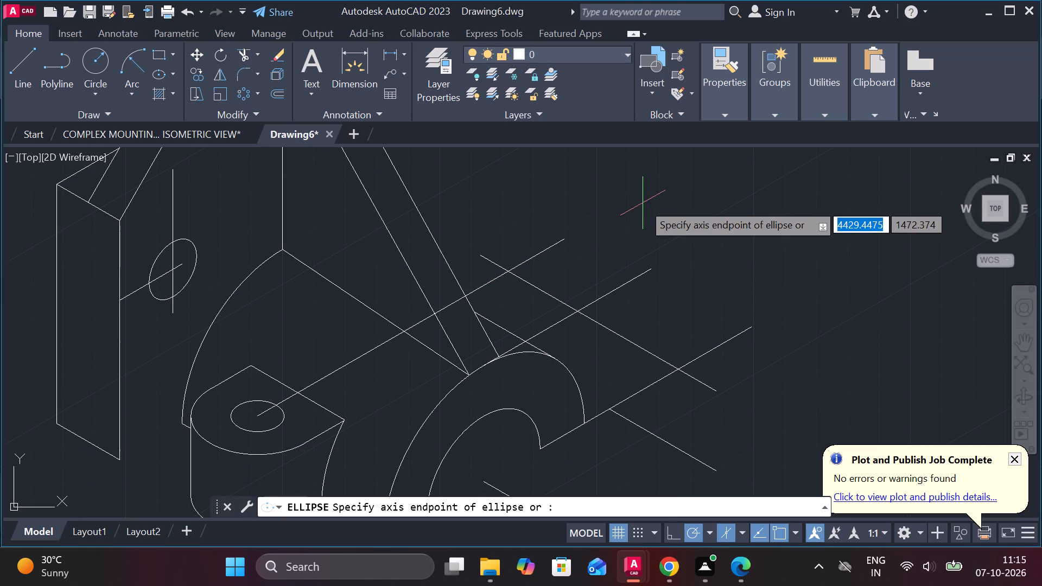
{"action": "key", "text": "i"}
{"action": "key", "text": "Return"}
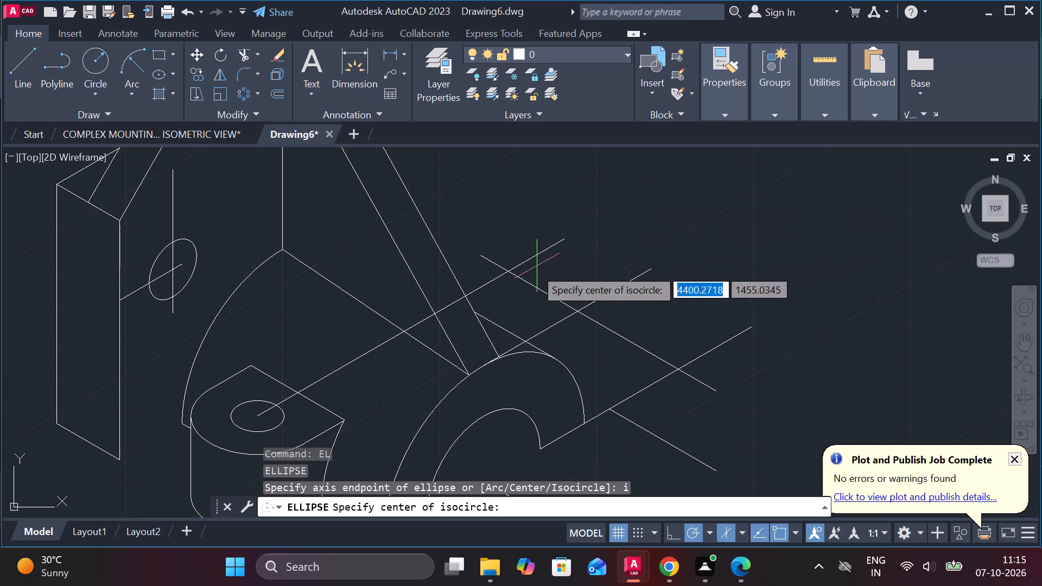
{"action": "left_click", "coordinate": [512, 275]}
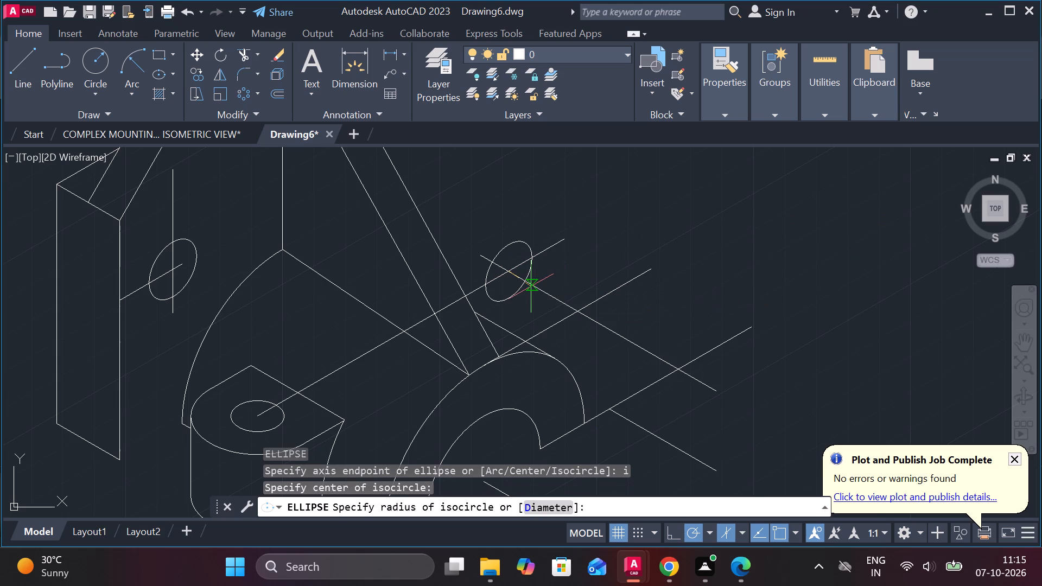
{"action": "key", "text": "F5"}
{"action": "key", "text": "F5"}
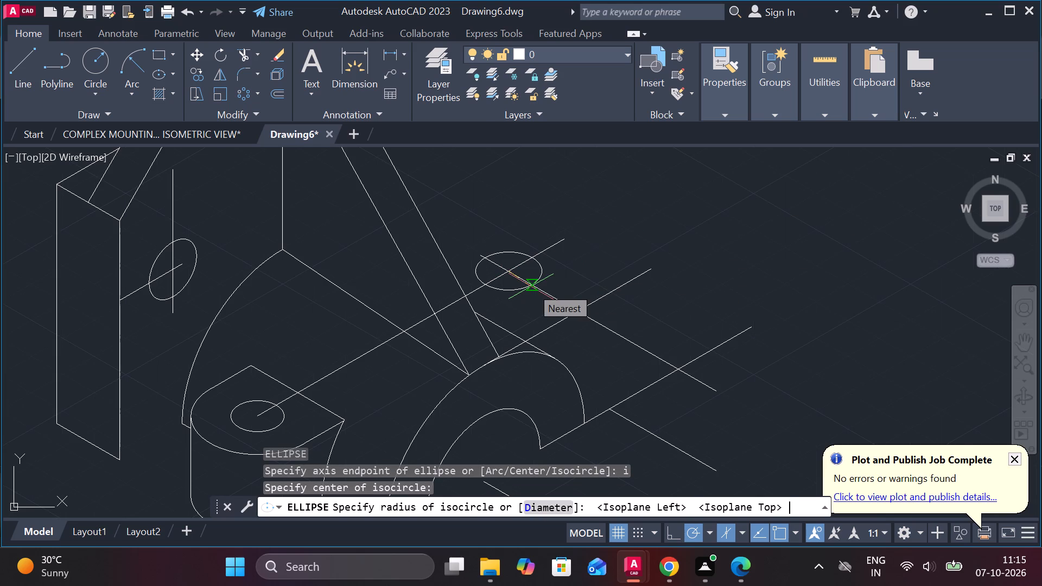
{"action": "key", "text": "d"}
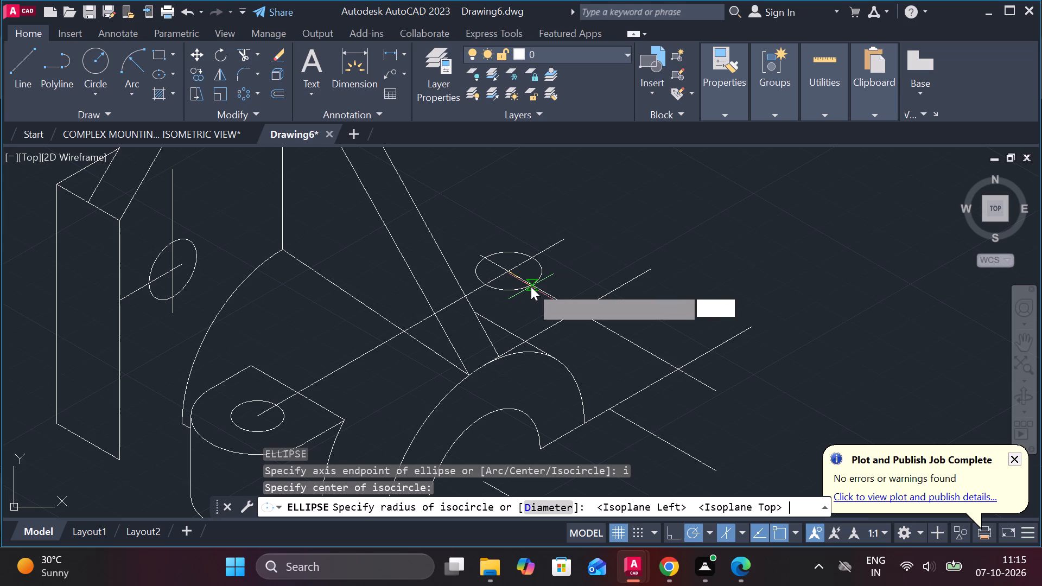
{"action": "key", "text": "Return"}
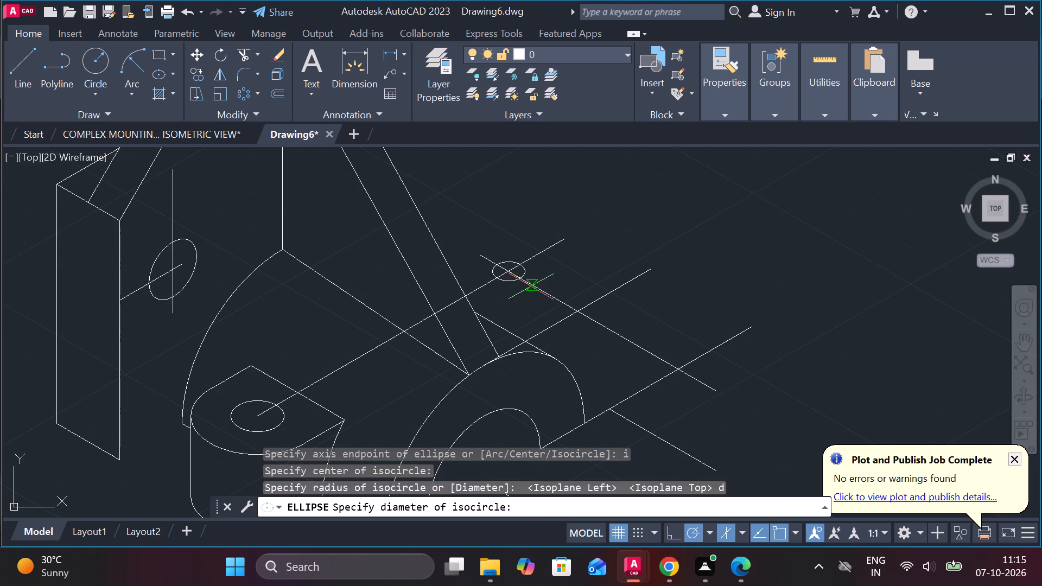
{"action": "type", "text": "30"}
{"action": "key", "text": "Return"}
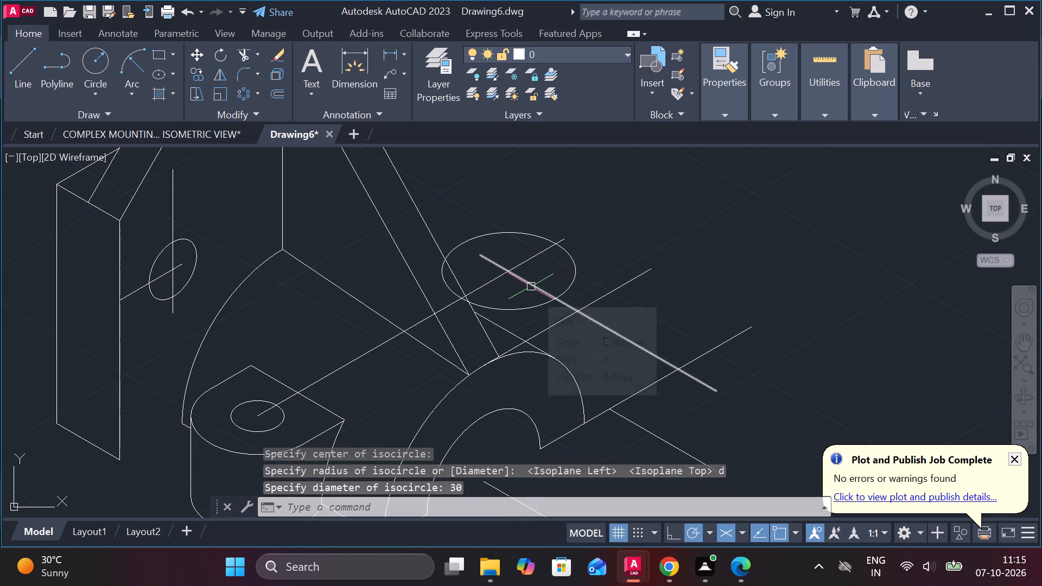
Erase the five construction lines used to locate the second lug's 30-unit isocircle.
{"action": "left_click", "coordinate": [586, 319]}
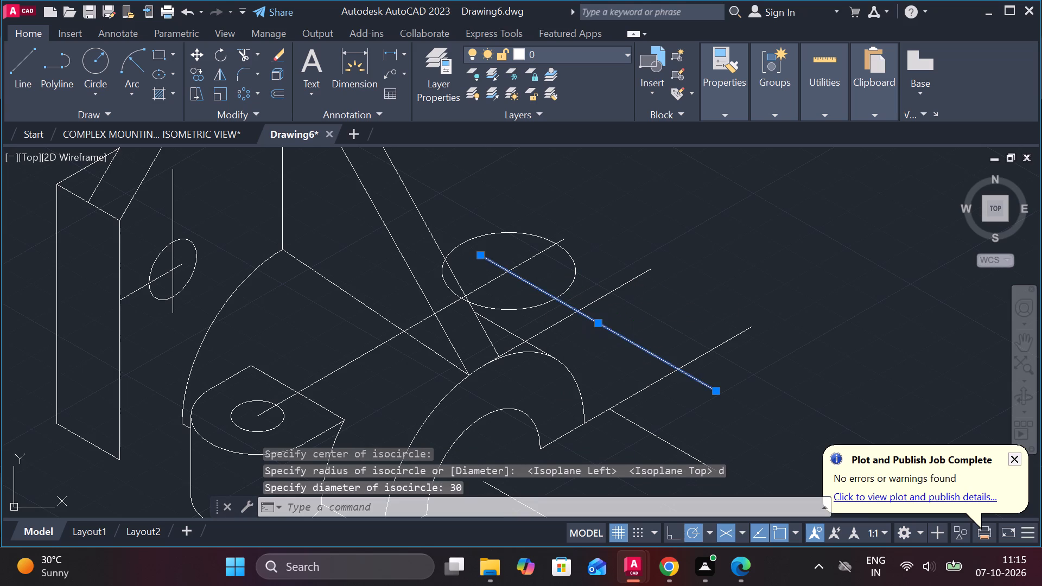
{"action": "left_click", "coordinate": [597, 303]}
{"action": "left_click", "coordinate": [731, 346]}
{"action": "left_click", "coordinate": [721, 341]}
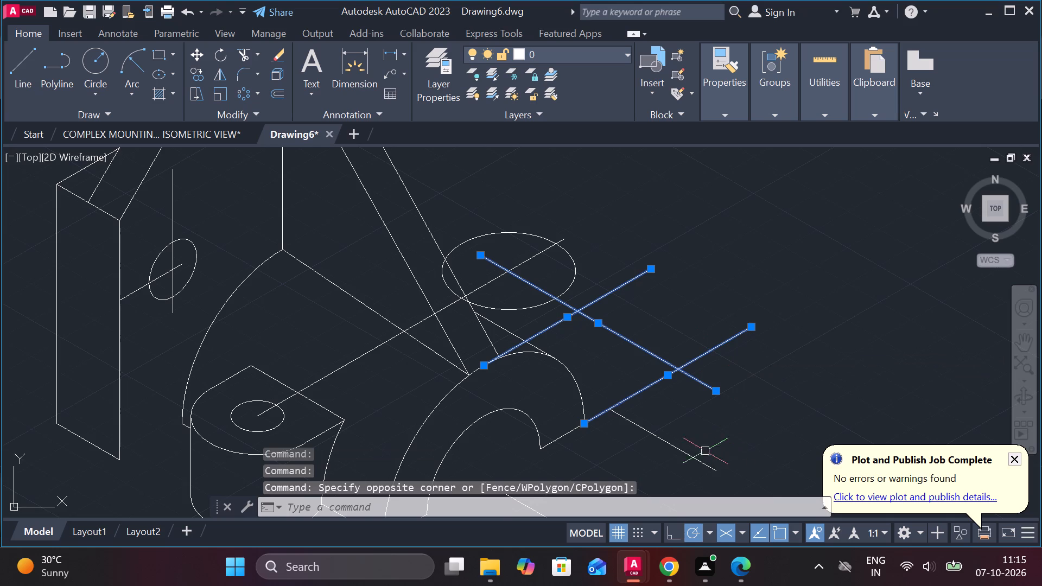
{"action": "left_click", "coordinate": [689, 457]}
{"action": "left_click", "coordinate": [526, 260]}
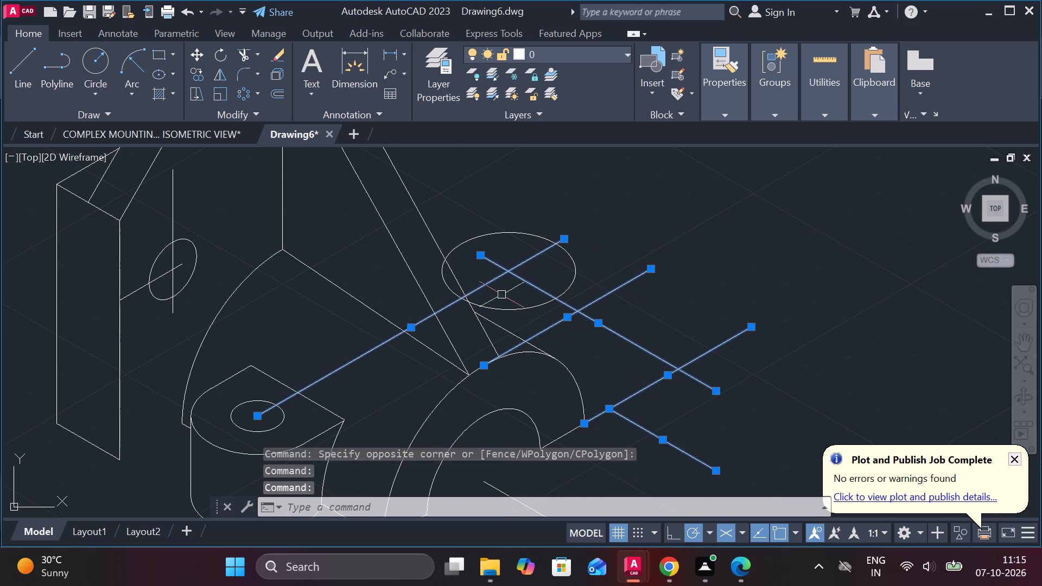
{"action": "key", "text": "e"}
{"action": "key", "text": "Return"}
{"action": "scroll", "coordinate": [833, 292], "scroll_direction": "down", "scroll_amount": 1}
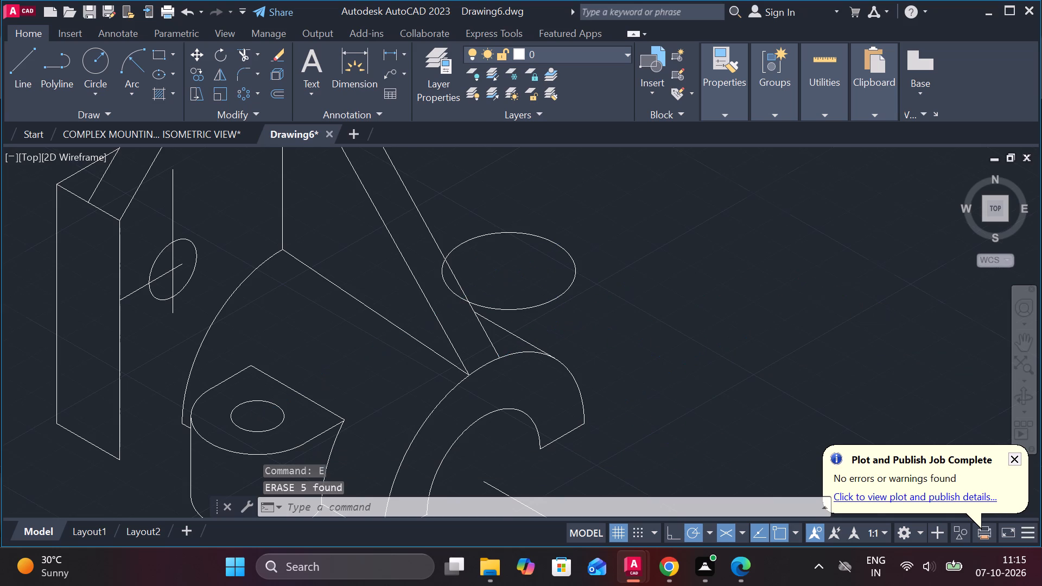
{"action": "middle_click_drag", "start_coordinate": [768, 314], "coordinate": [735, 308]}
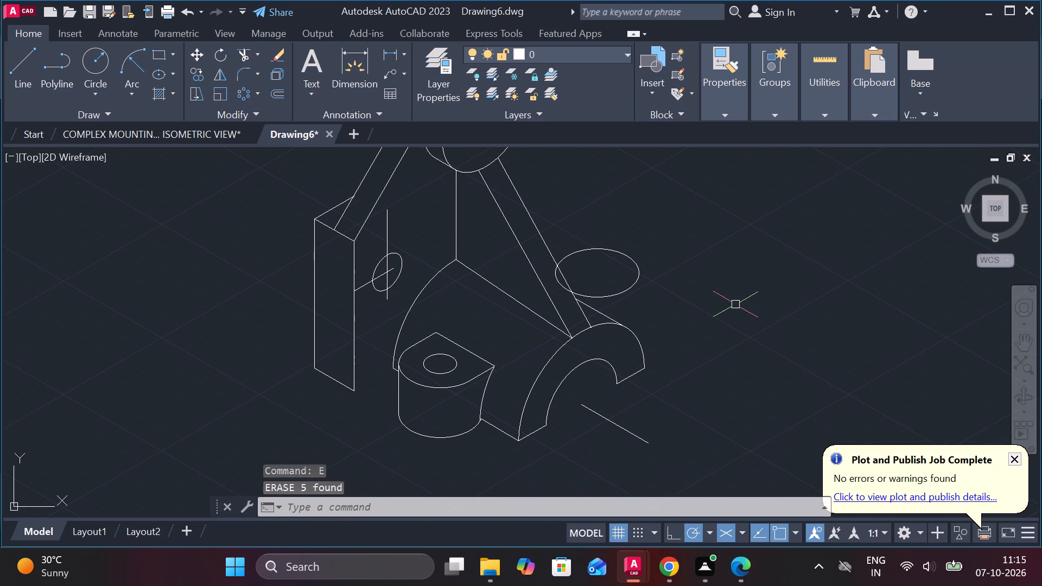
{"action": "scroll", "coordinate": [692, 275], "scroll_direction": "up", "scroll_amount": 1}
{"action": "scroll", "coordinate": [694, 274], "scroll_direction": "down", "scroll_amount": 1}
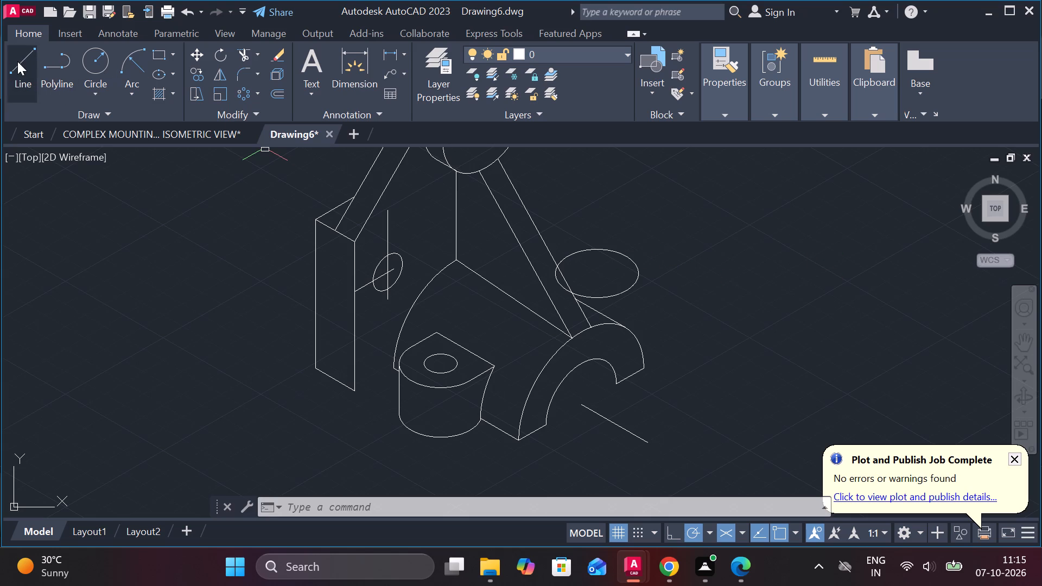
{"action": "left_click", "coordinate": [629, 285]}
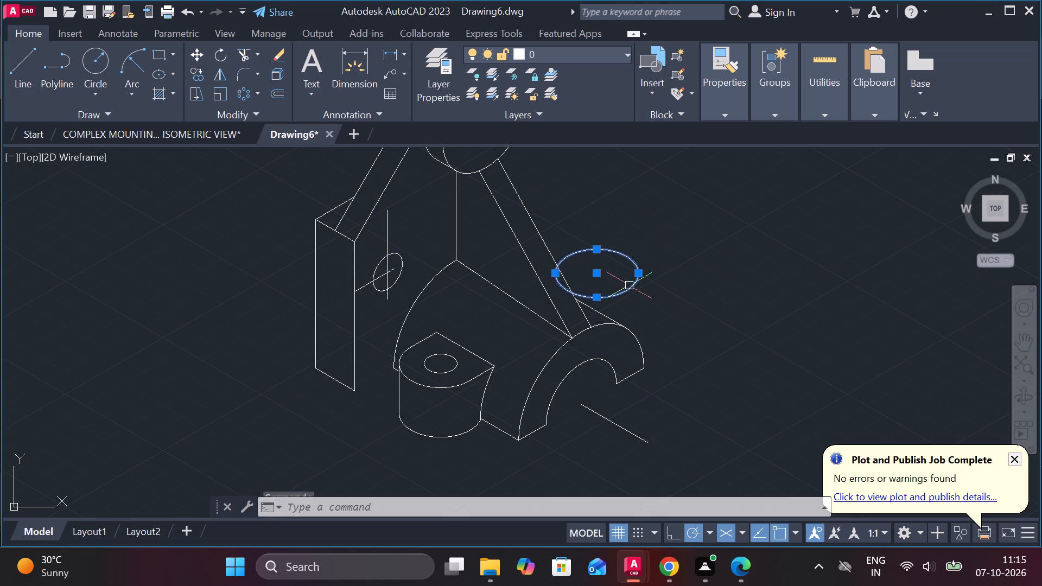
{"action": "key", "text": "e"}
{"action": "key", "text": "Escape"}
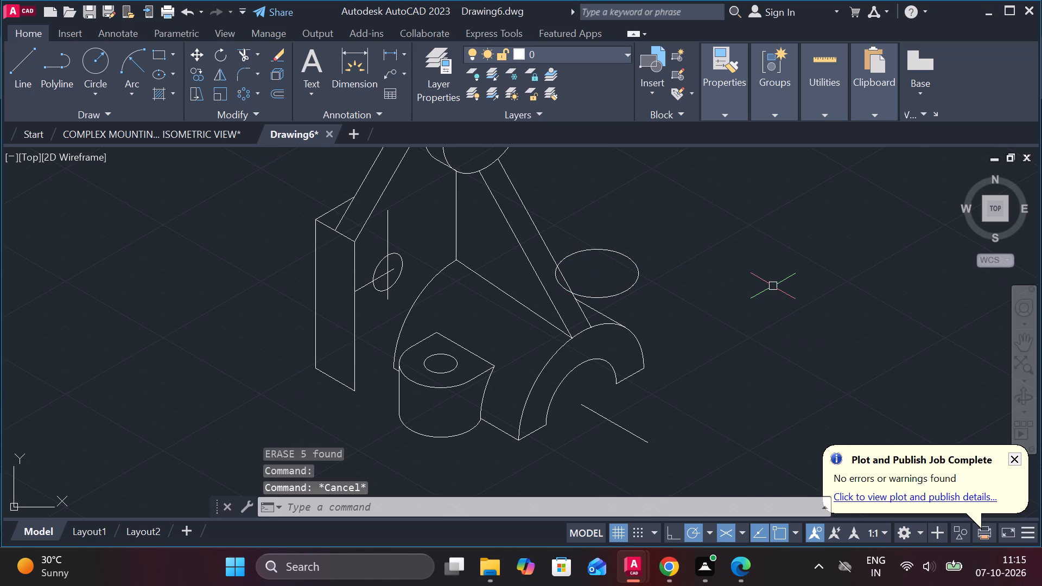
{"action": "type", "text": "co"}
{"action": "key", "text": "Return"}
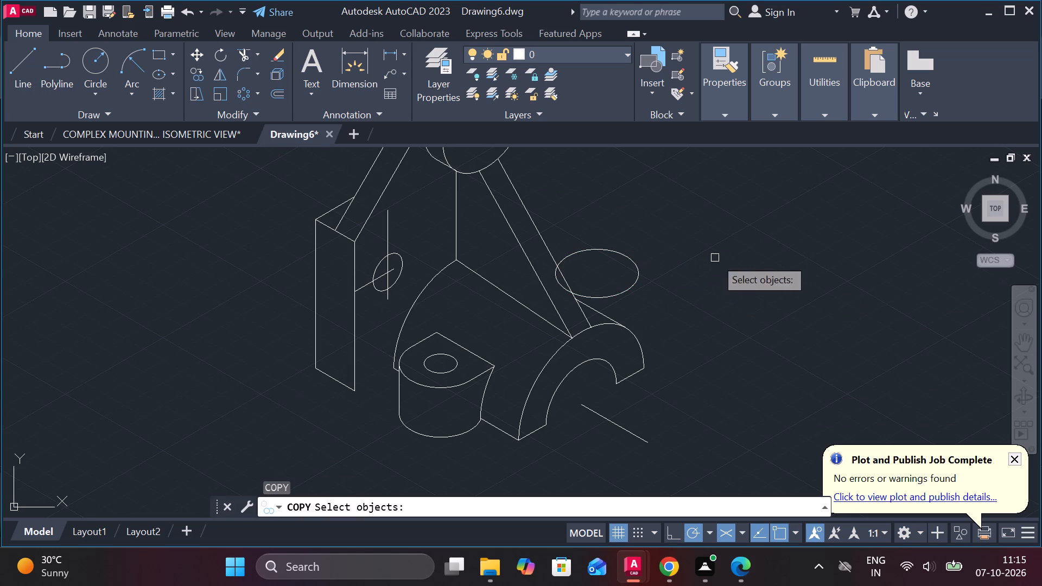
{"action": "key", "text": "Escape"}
Copy the second lug's isocircle from its centre 22 units straight down.
{"action": "type", "text": "co"}
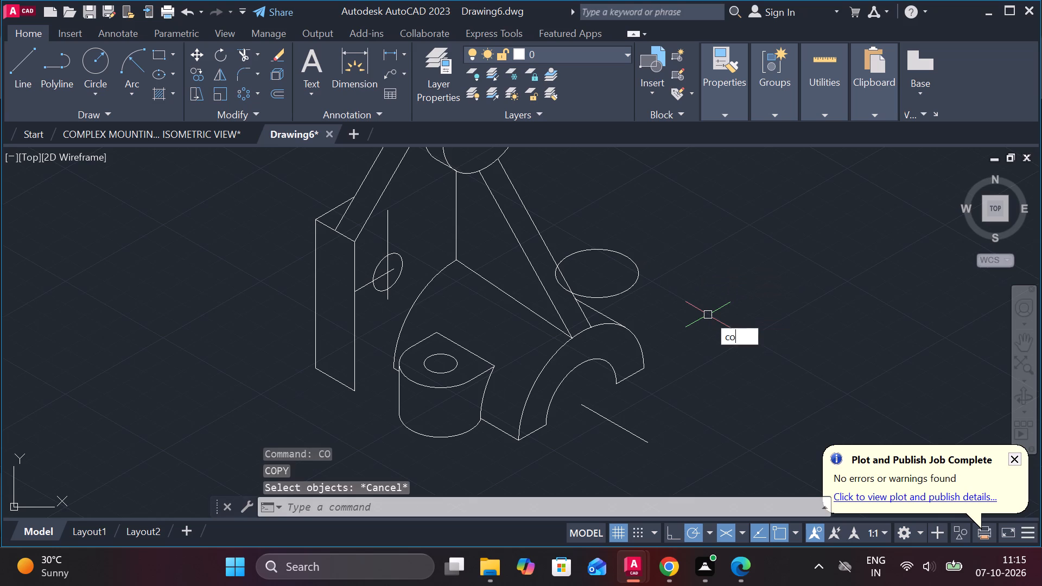
{"action": "key", "text": "Return"}
{"action": "left_click", "coordinate": [621, 293]}
{"action": "key", "text": "Return"}
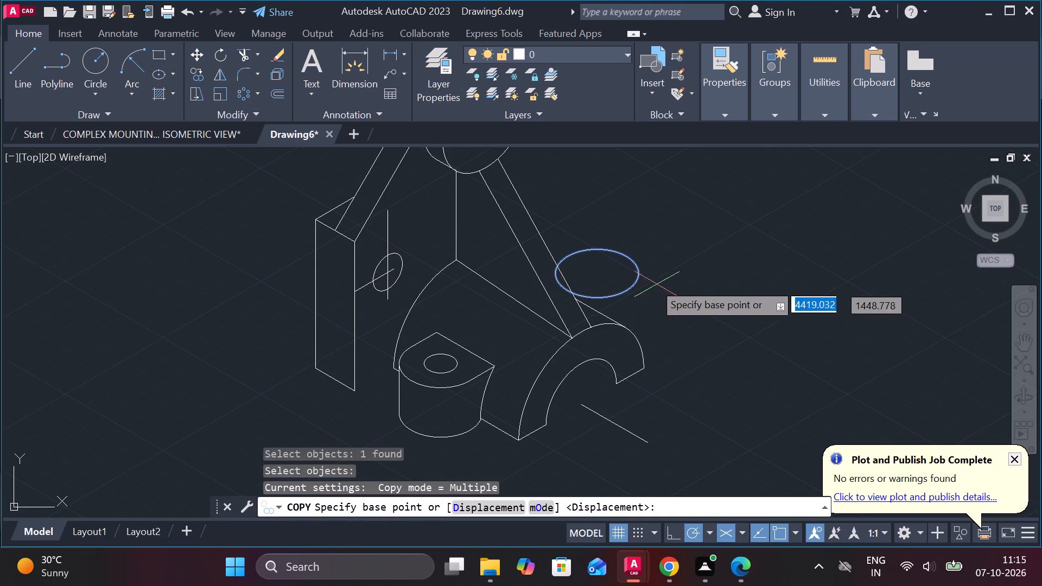
{"action": "left_click", "coordinate": [595, 272]}
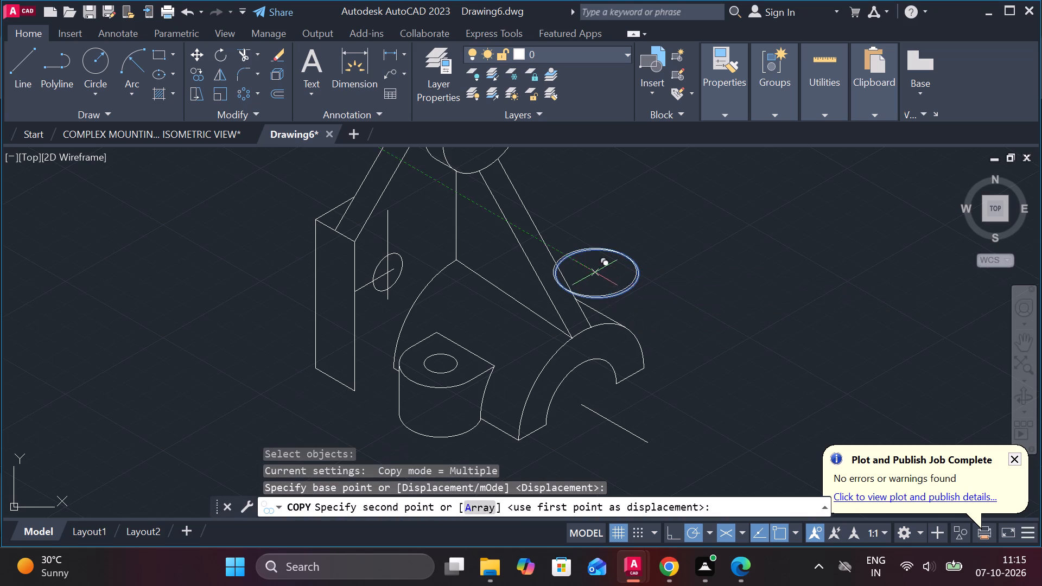
{"action": "type", "text": "22"}
{"action": "key", "text": "Return"}
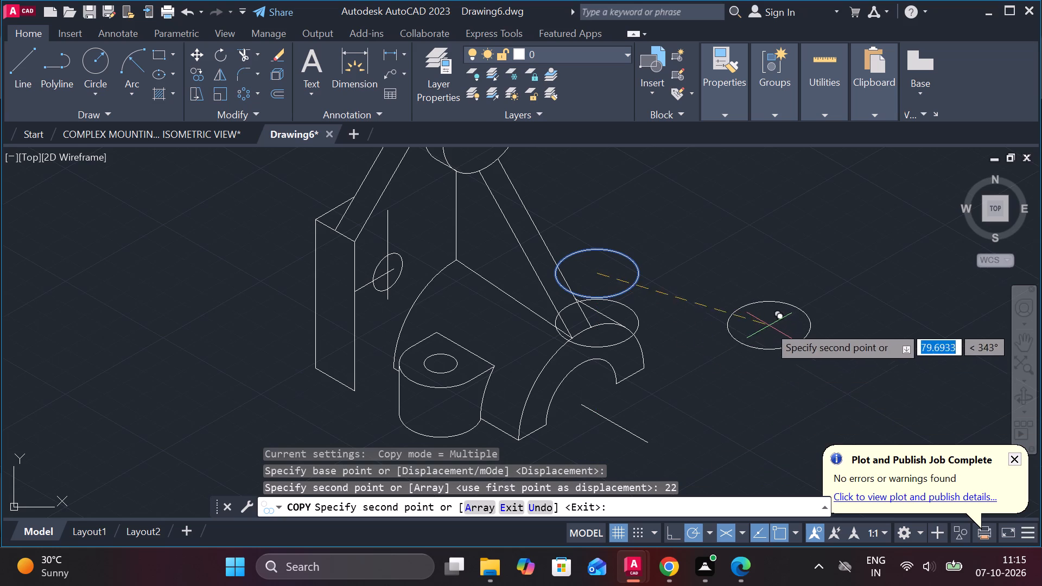
{"action": "scroll", "coordinate": [739, 324], "scroll_direction": "up", "scroll_amount": 1}
{"action": "key", "text": "Escape"}
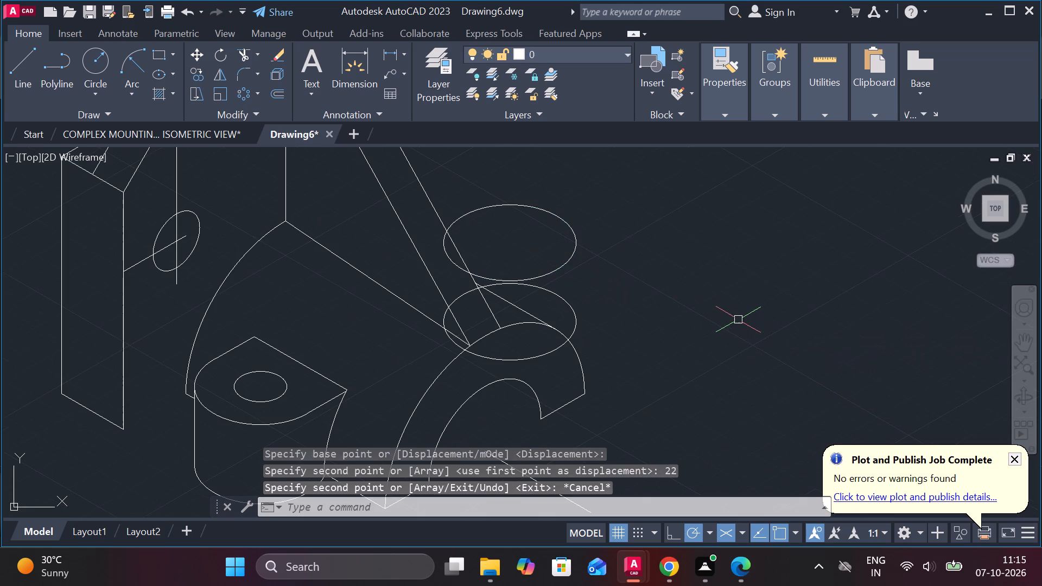
Draw a 22-unit vertical line joining the outer quadrants of the second lug's upper and lower isocircles.
{"action": "key", "text": "l"}
{"action": "key", "text": "Return"}
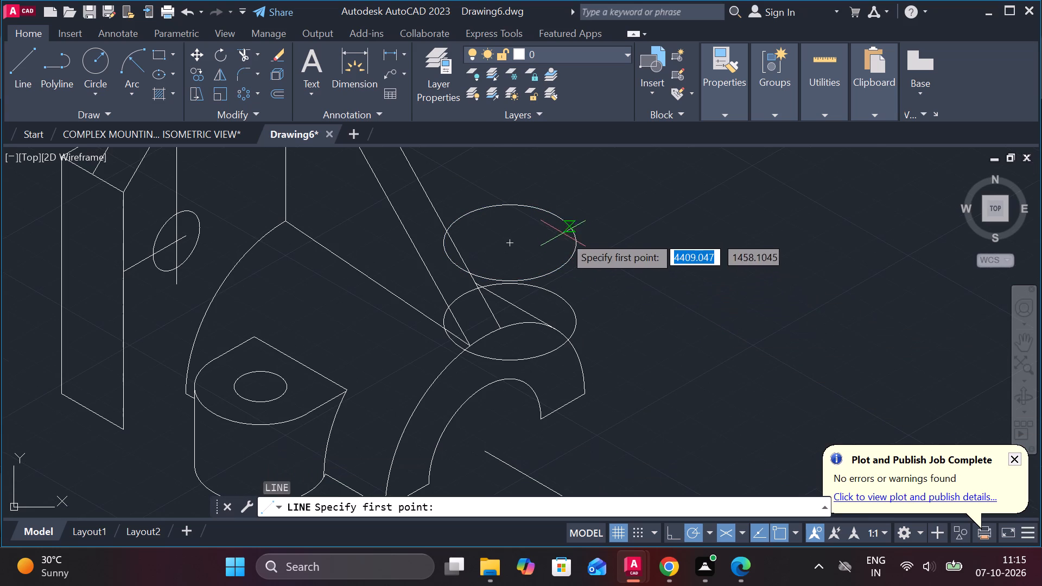
{"action": "left_click", "coordinate": [569, 244]}
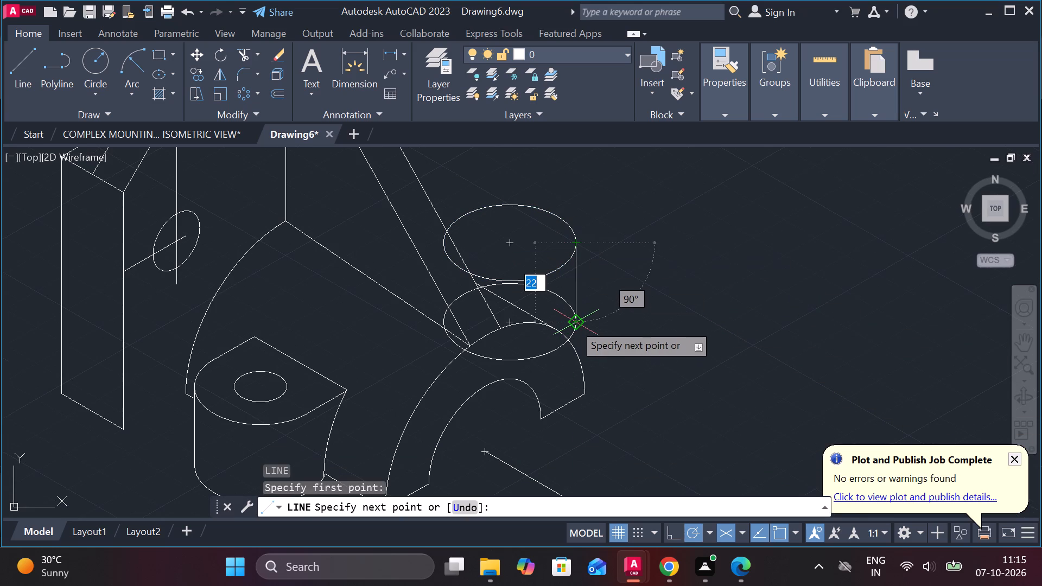
{"action": "scroll", "coordinate": [574, 323], "scroll_direction": "up", "scroll_amount": 2}
{"action": "left_click", "coordinate": [573, 320]}
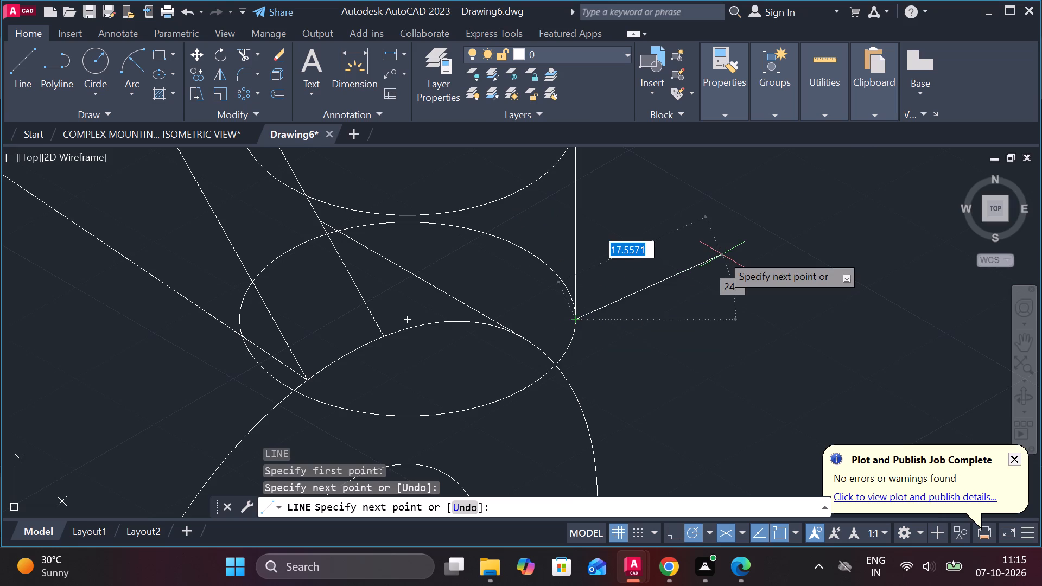
{"action": "key", "text": "Escape"}
Trim the lower isocircle to its short outer arc above the half-ring, and cut off the upper isocircle where it crosses the sloping rib.
{"action": "scroll", "coordinate": [722, 254], "scroll_direction": "down", "scroll_amount": 2}
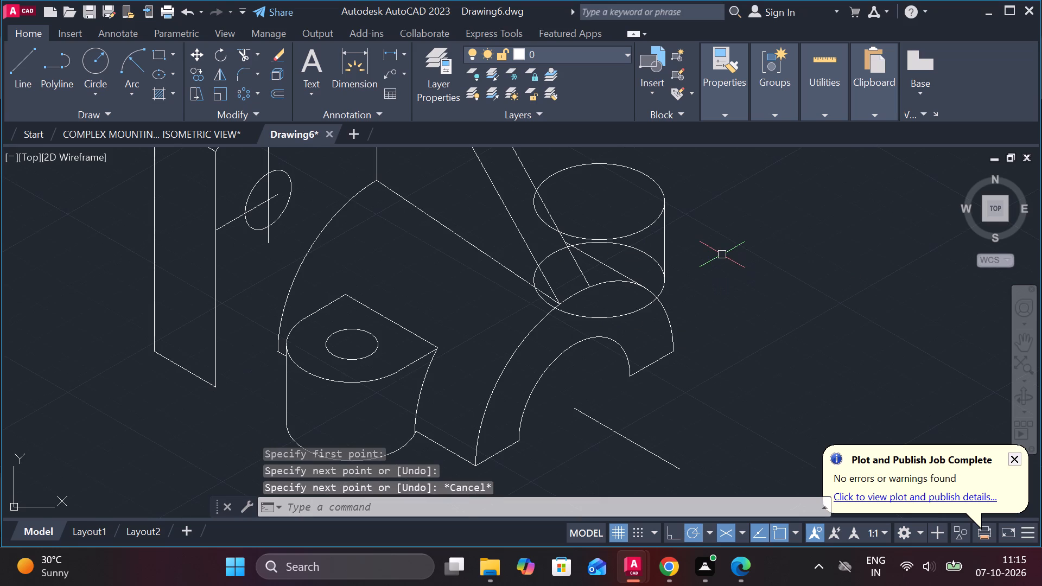
{"action": "type", "text": "tr"}
{"action": "key", "text": "Return"}
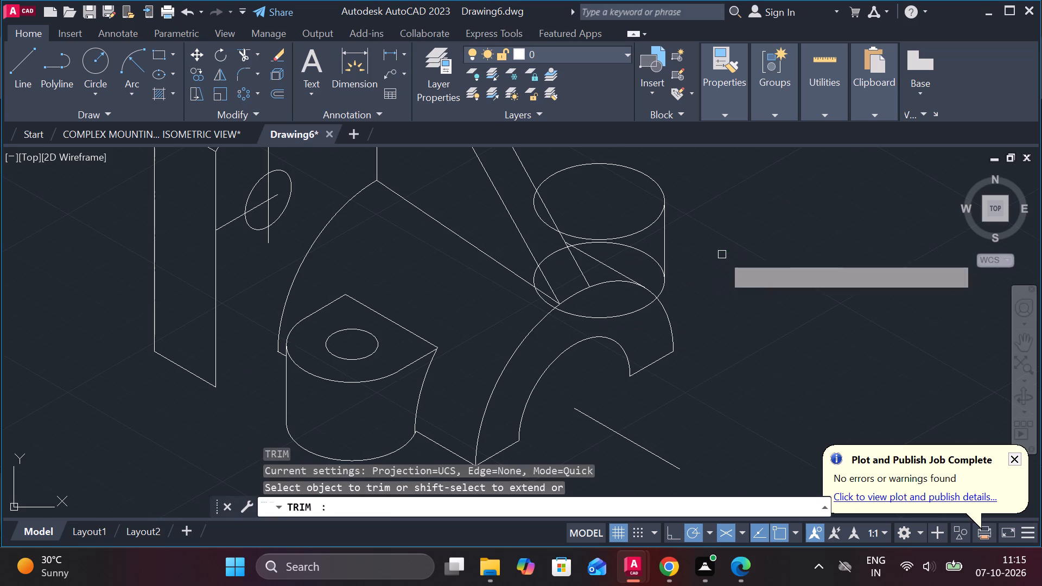
{"action": "left_click", "coordinate": [645, 313]}
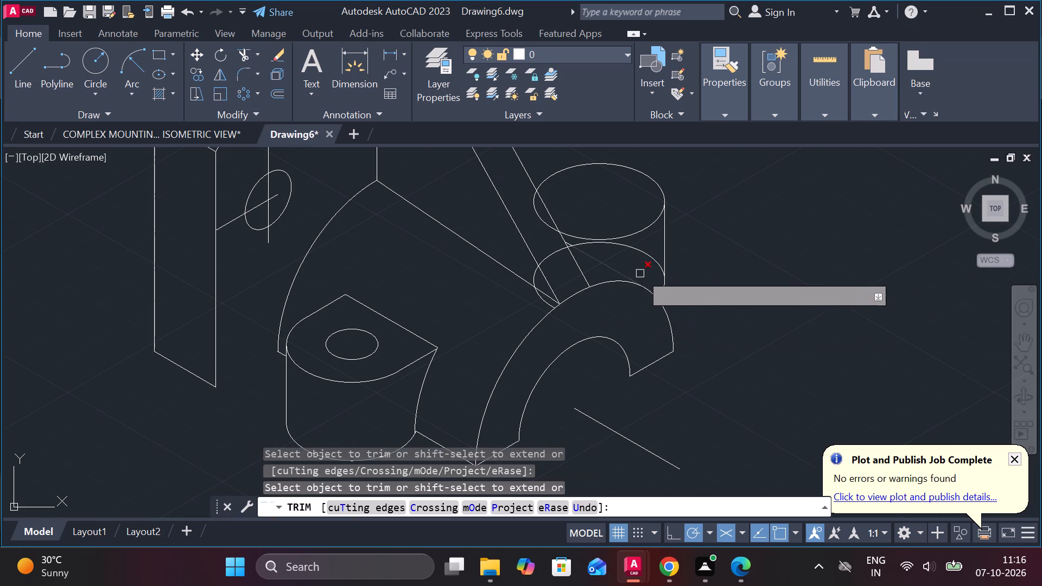
{"action": "left_click", "coordinate": [652, 261]}
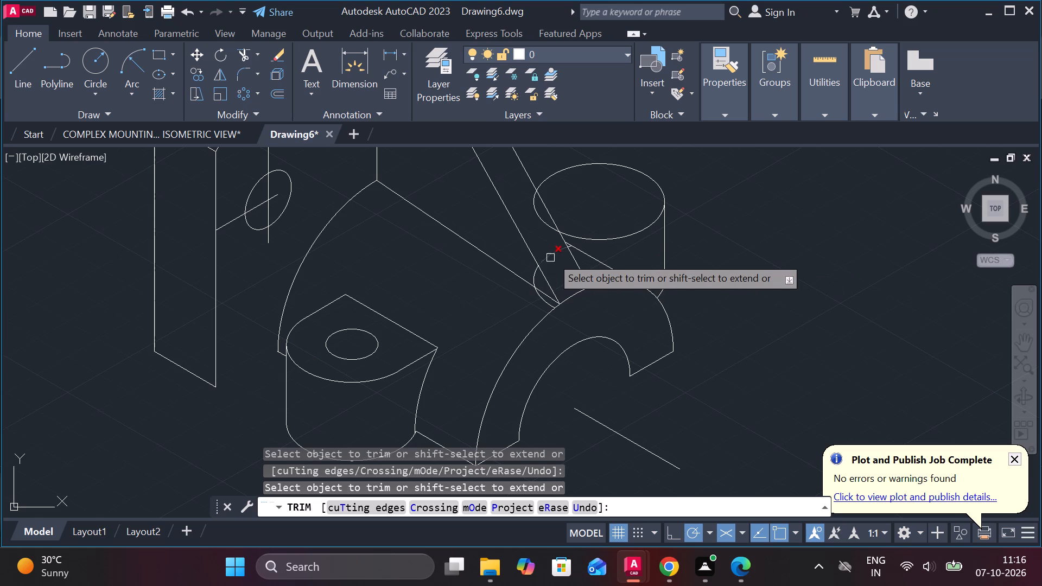
{"action": "left_click", "coordinate": [552, 255]}
{"action": "scroll", "coordinate": [558, 246], "scroll_direction": "up", "scroll_amount": 3}
{"action": "left_click", "coordinate": [599, 249]}
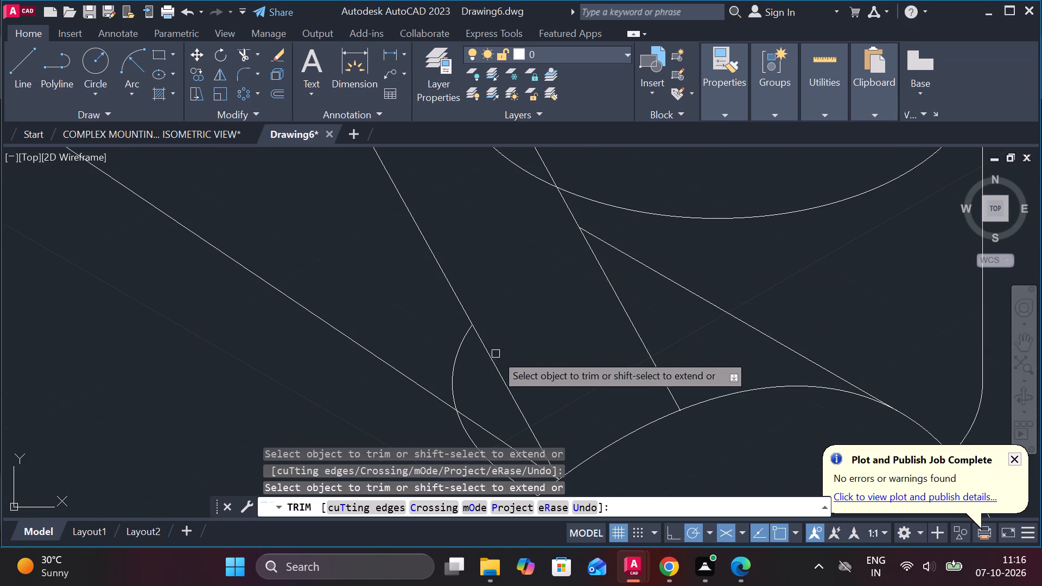
{"action": "left_click", "coordinate": [452, 368]}
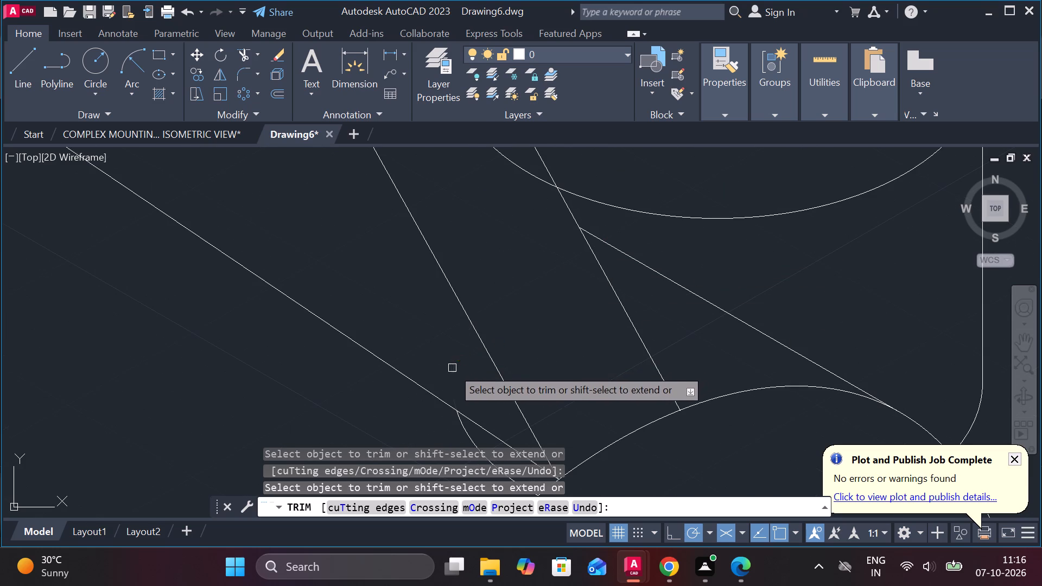
{"action": "scroll", "coordinate": [523, 302], "scroll_direction": "down", "scroll_amount": 1}
{"action": "left_click", "coordinate": [505, 410]}
{"action": "scroll", "coordinate": [531, 375], "scroll_direction": "down", "scroll_amount": 2}
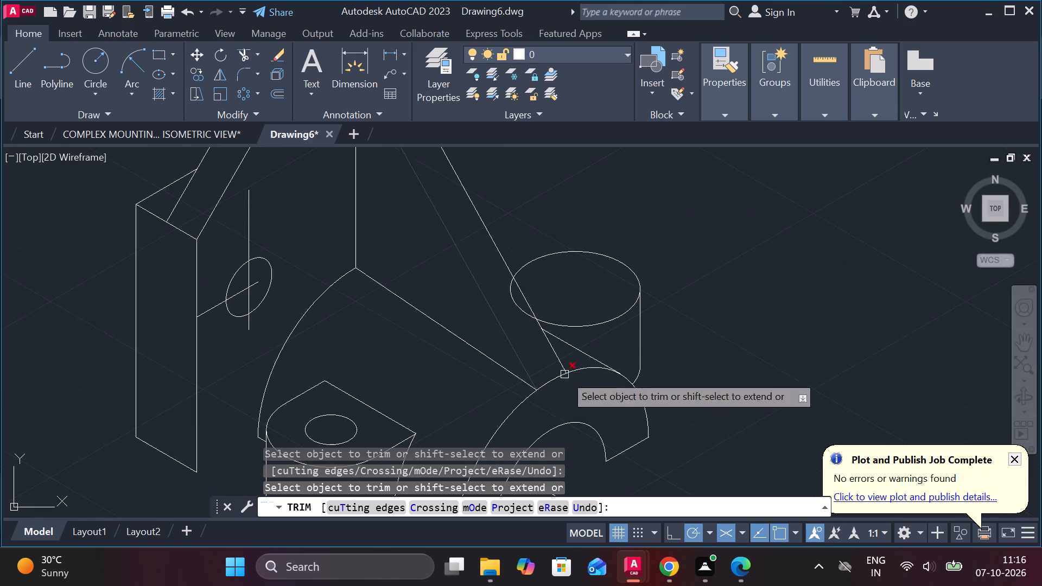
{"action": "scroll", "coordinate": [511, 315], "scroll_direction": "up", "scroll_amount": 2}
{"action": "left_click", "coordinate": [535, 302]}
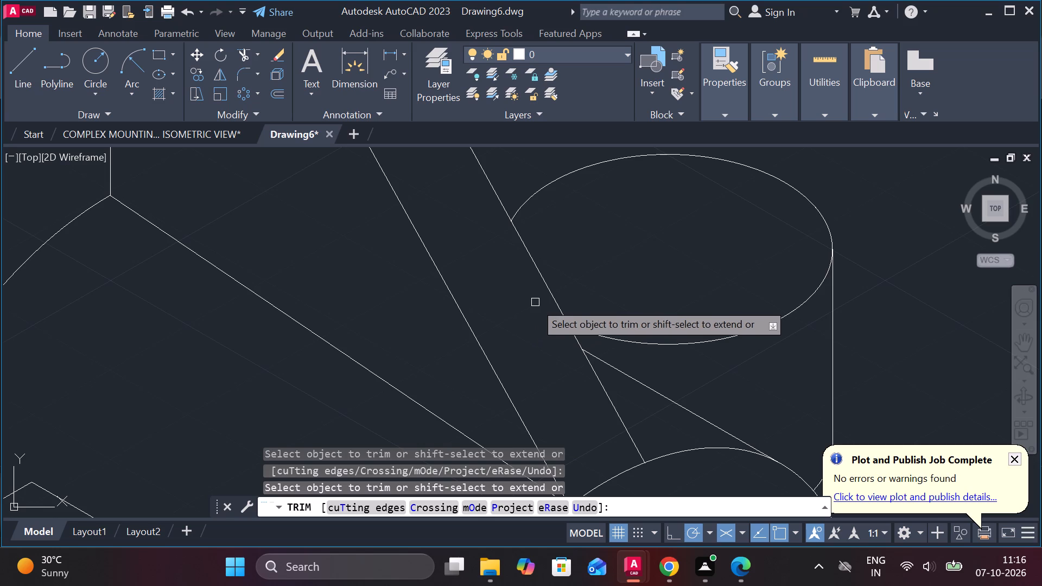
{"action": "scroll", "coordinate": [522, 302], "scroll_direction": "down", "scroll_amount": 2}
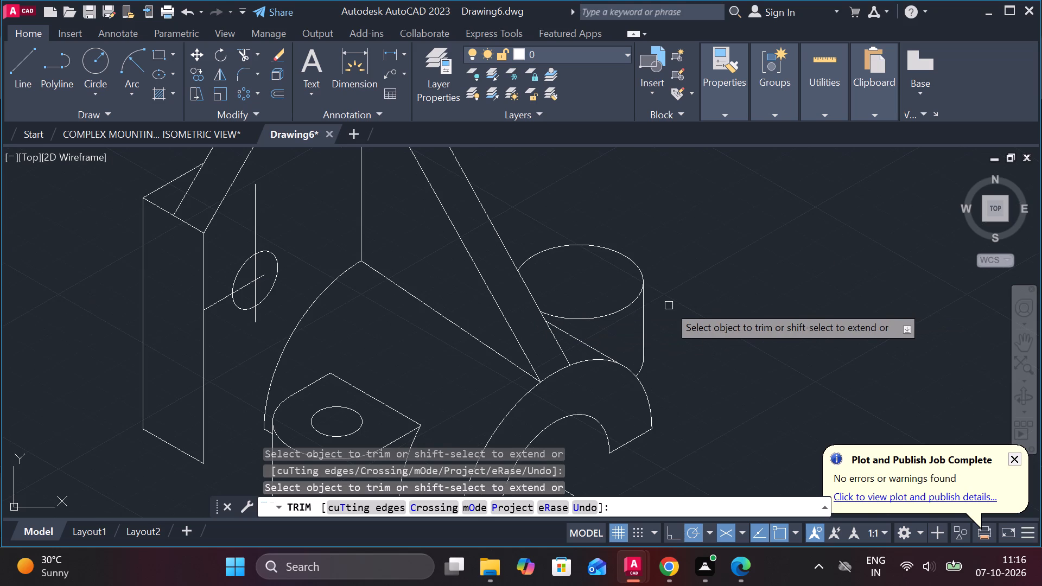
{"action": "key", "text": "Escape"}
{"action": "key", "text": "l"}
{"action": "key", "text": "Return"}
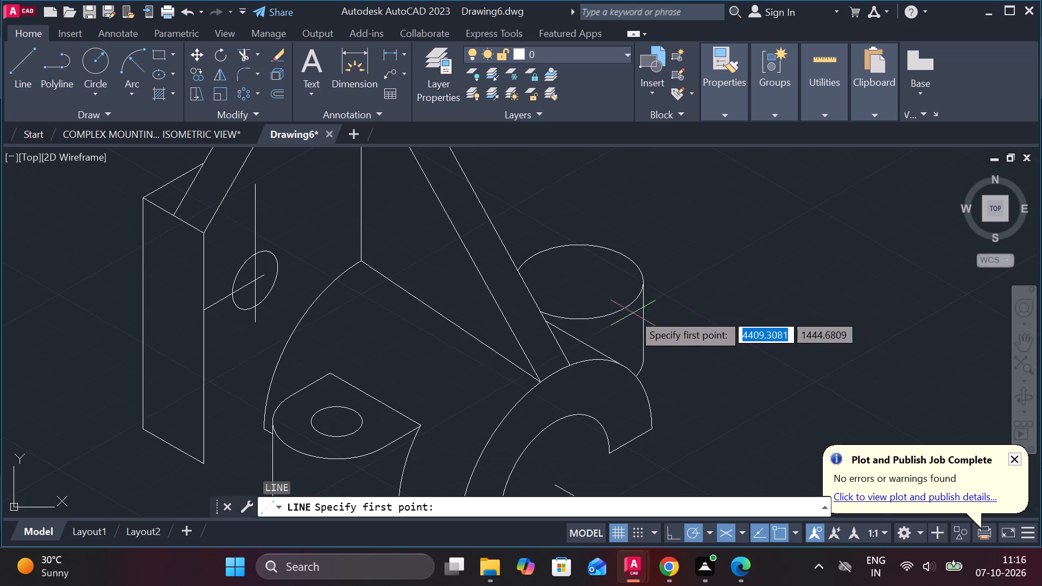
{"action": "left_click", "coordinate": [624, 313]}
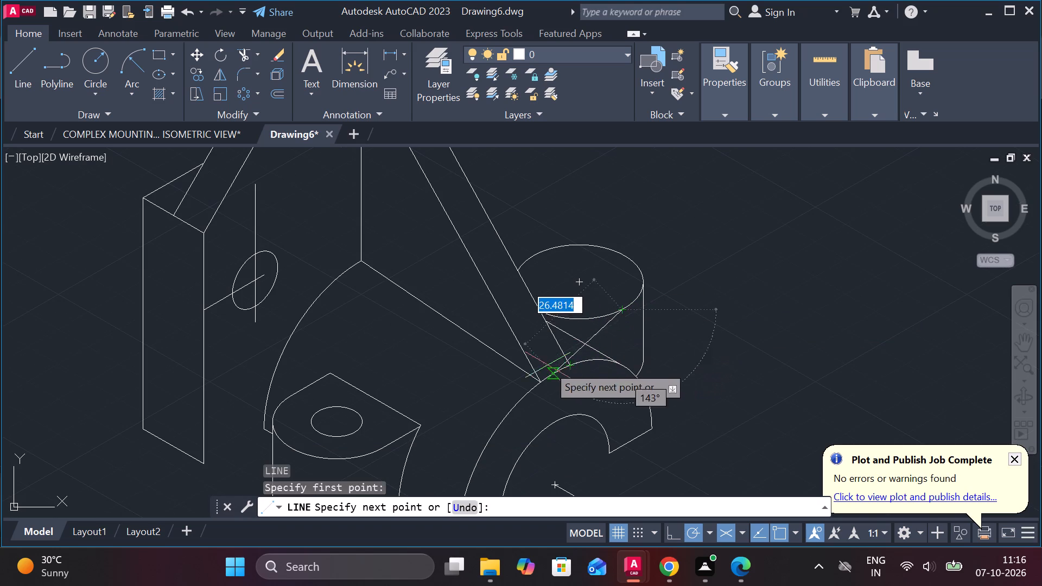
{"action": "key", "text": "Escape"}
Draw a 30° line from the first lug's pointed corner near the half-ring, running along and past the second lug's upper isocircle.
{"action": "middle_click_drag", "start_coordinate": [824, 276], "coordinate": [829, 254]}
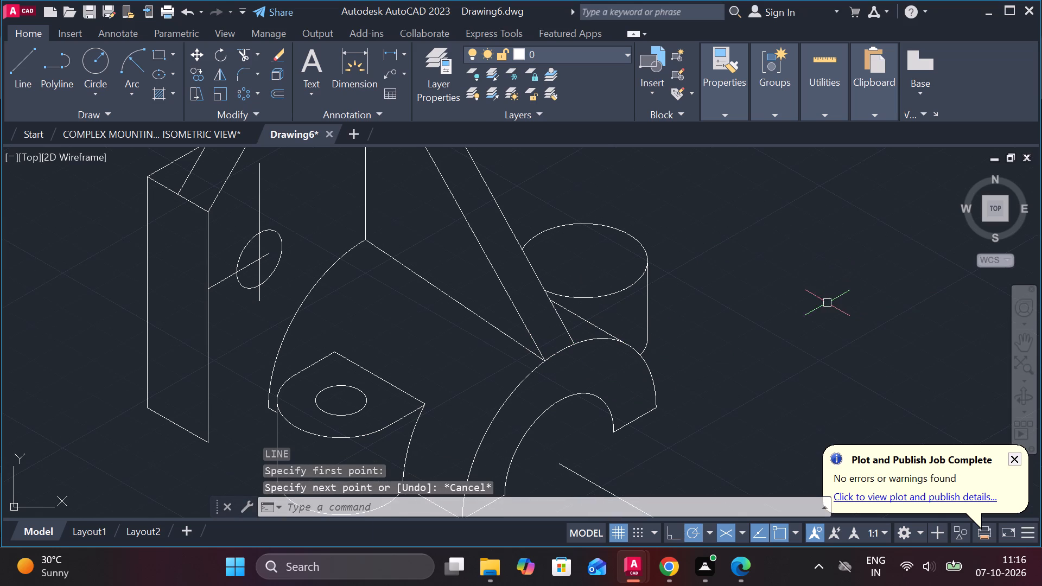
{"action": "key", "text": "l"}
{"action": "key", "text": "Return"}
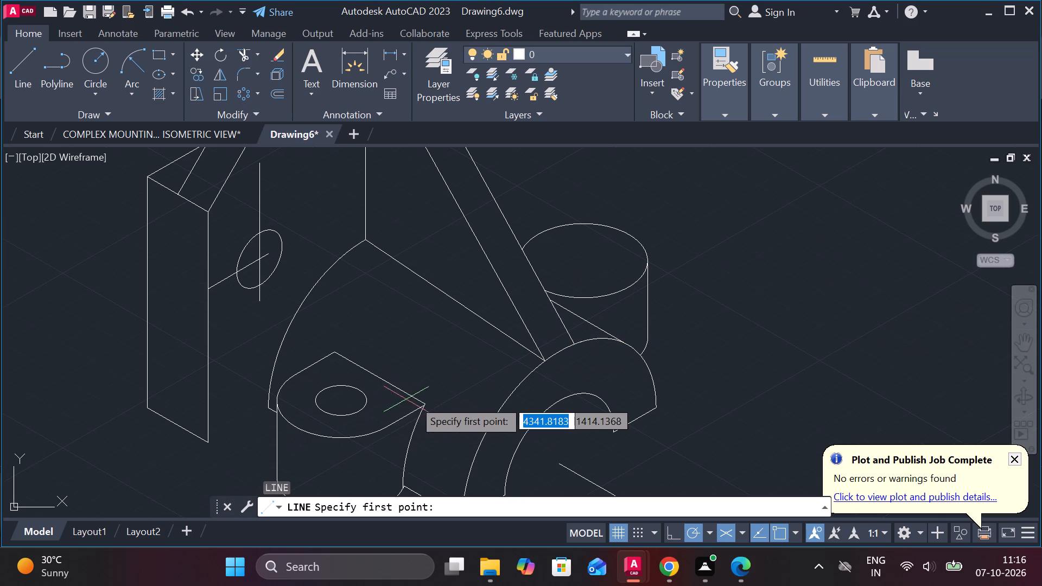
{"action": "scroll", "coordinate": [420, 400], "scroll_direction": "up", "scroll_amount": 2}
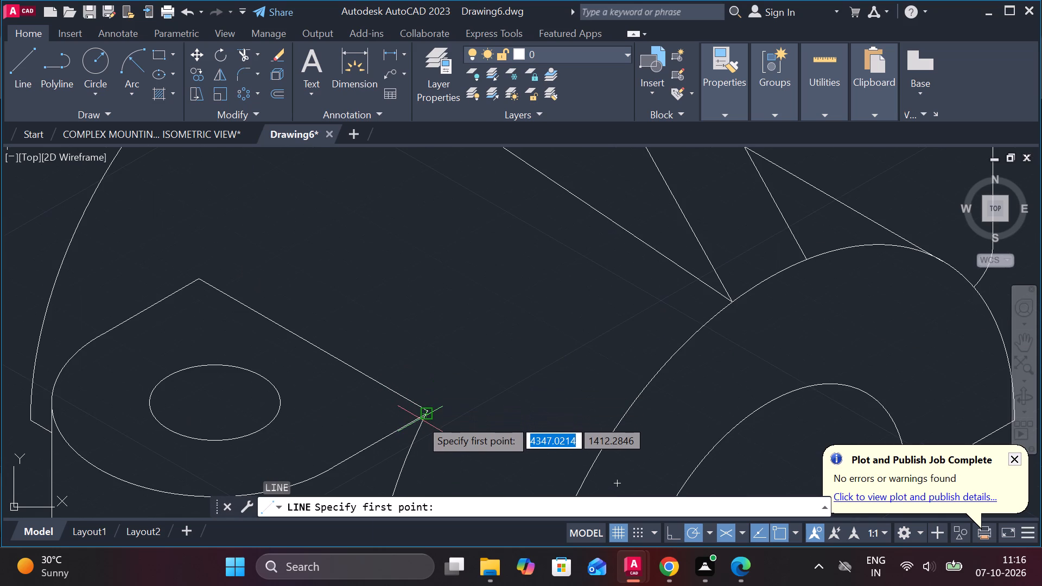
{"action": "left_click", "coordinate": [420, 421]}
{"action": "middle_click_drag", "start_coordinate": [600, 314], "coordinate": [558, 335]}
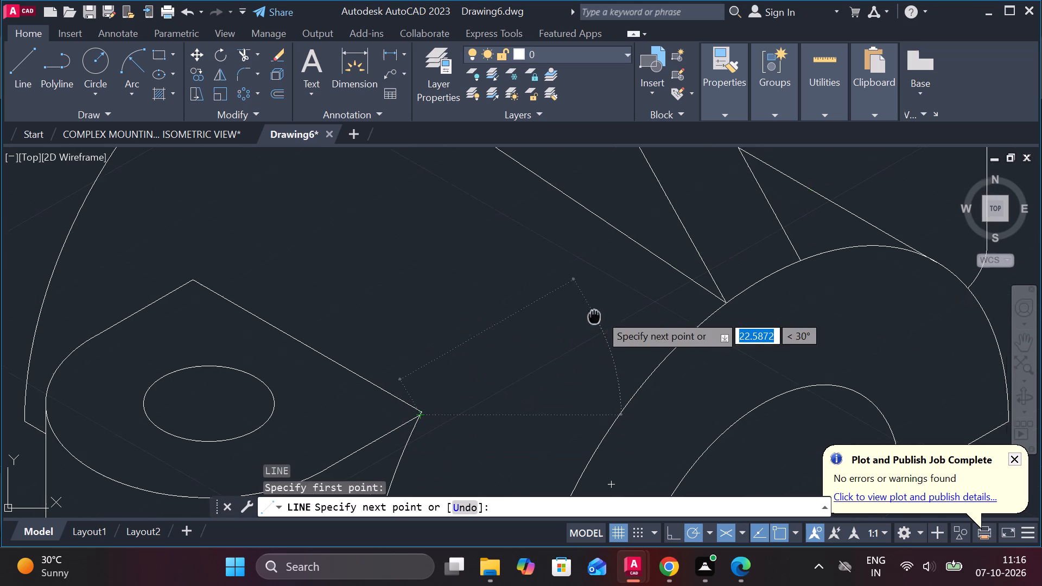
{"action": "middle_click_drag", "start_coordinate": [558, 335], "coordinate": [370, 447]}
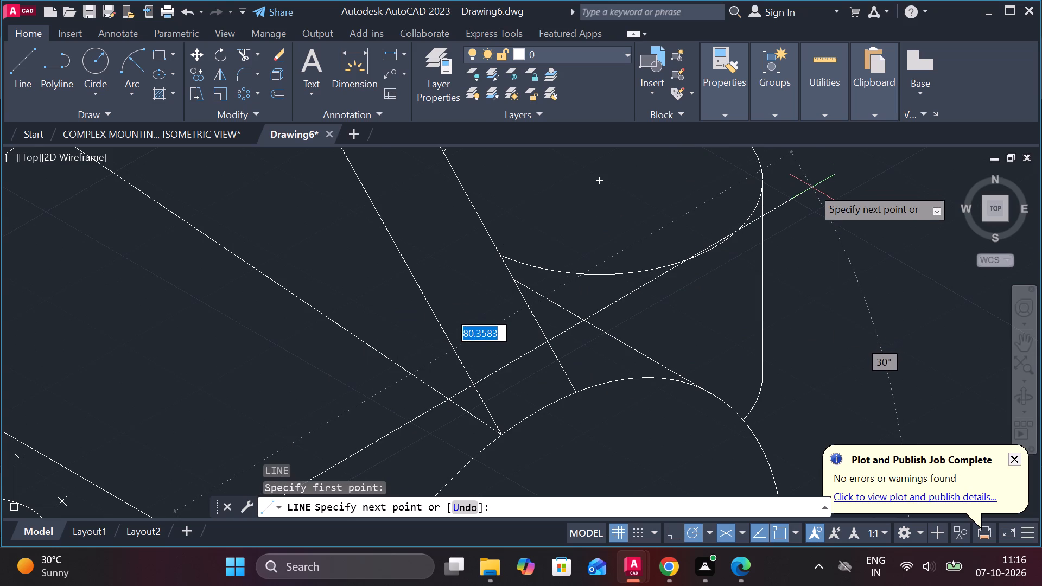
{"action": "scroll", "coordinate": [812, 187], "scroll_direction": "down", "scroll_amount": 1}
{"action": "middle_click_drag", "start_coordinate": [812, 187], "coordinate": [740, 224]}
{"action": "left_click", "coordinate": [768, 208]}
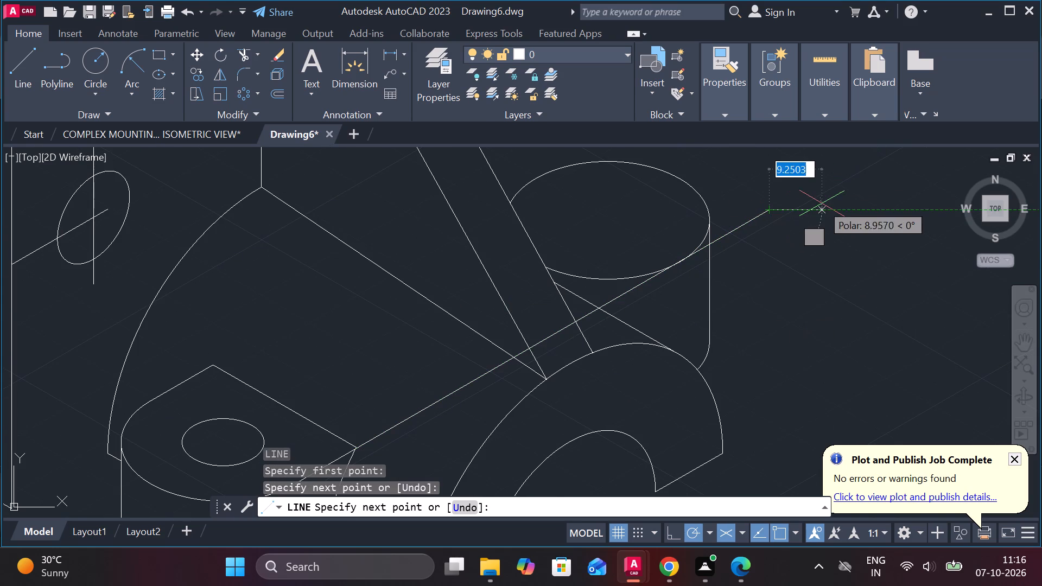
{"action": "key", "text": "Escape"}
Trim the 30° line past its tangency and behind the rib, plus the second lug's isocircle arc lying inside that line.
{"action": "type", "text": "tr"}
{"action": "key", "text": "Return"}
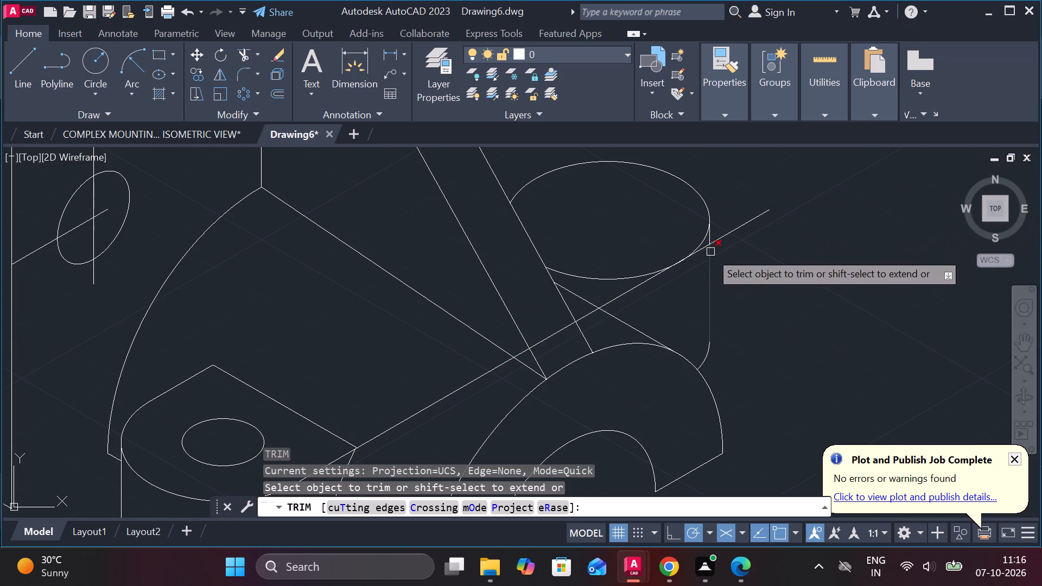
{"action": "left_click", "coordinate": [728, 237]}
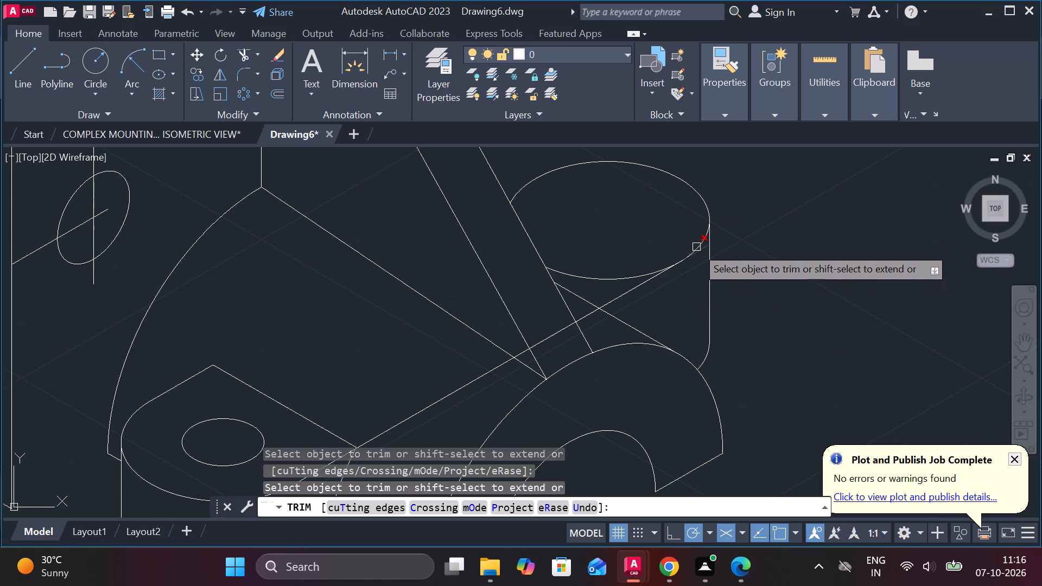
{"action": "left_click", "coordinate": [696, 247]}
{"action": "left_click", "coordinate": [620, 283]}
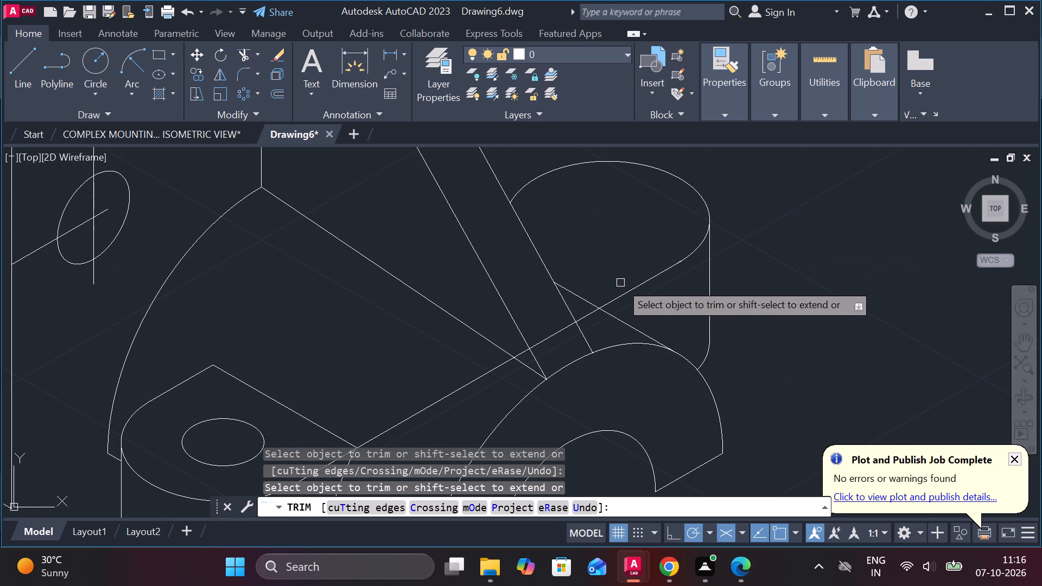
{"action": "left_click", "coordinate": [593, 313]}
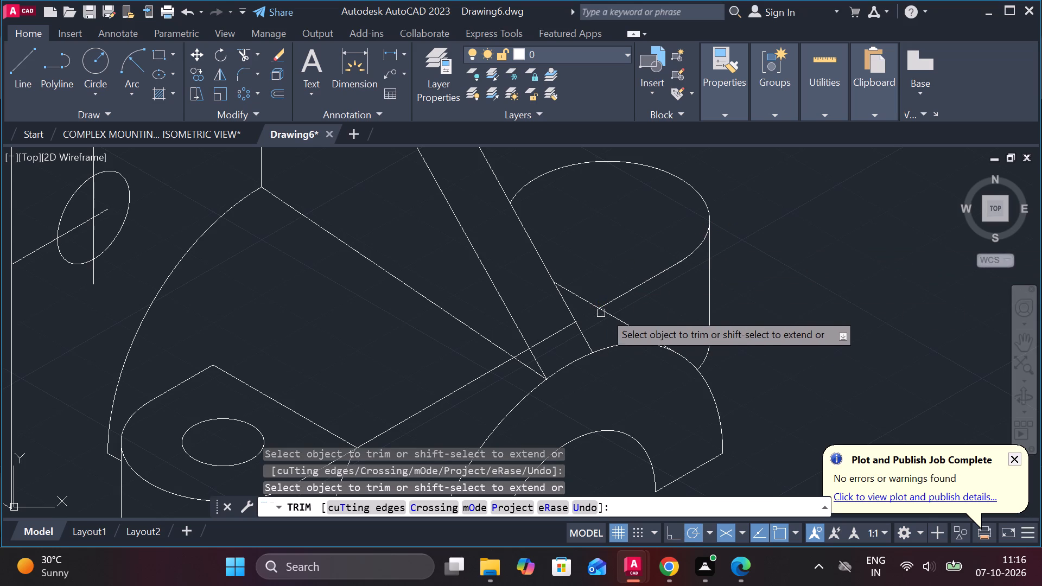
{"action": "left_click", "coordinate": [439, 398]}
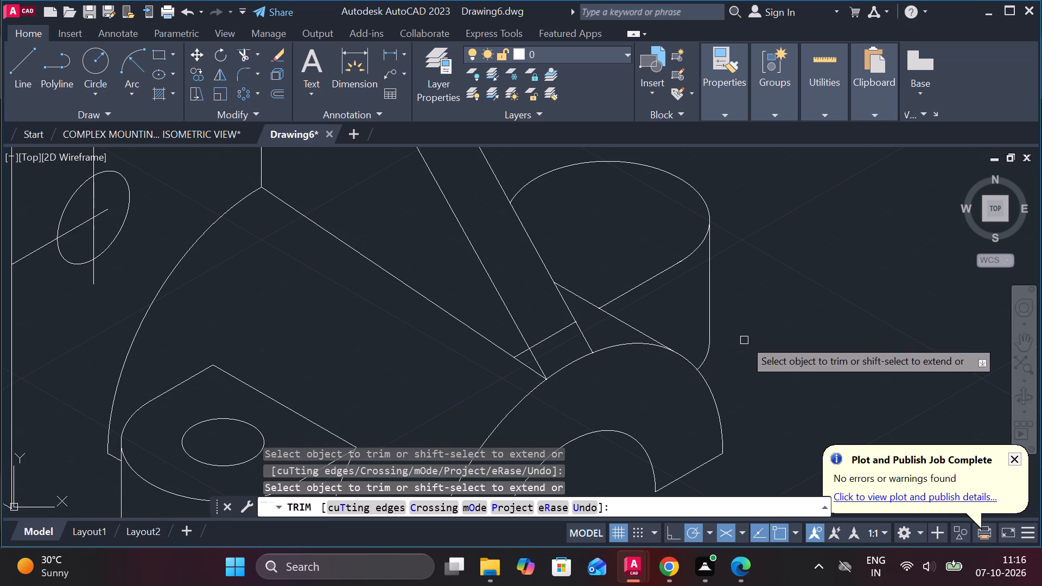
{"action": "key", "text": "Escape"}
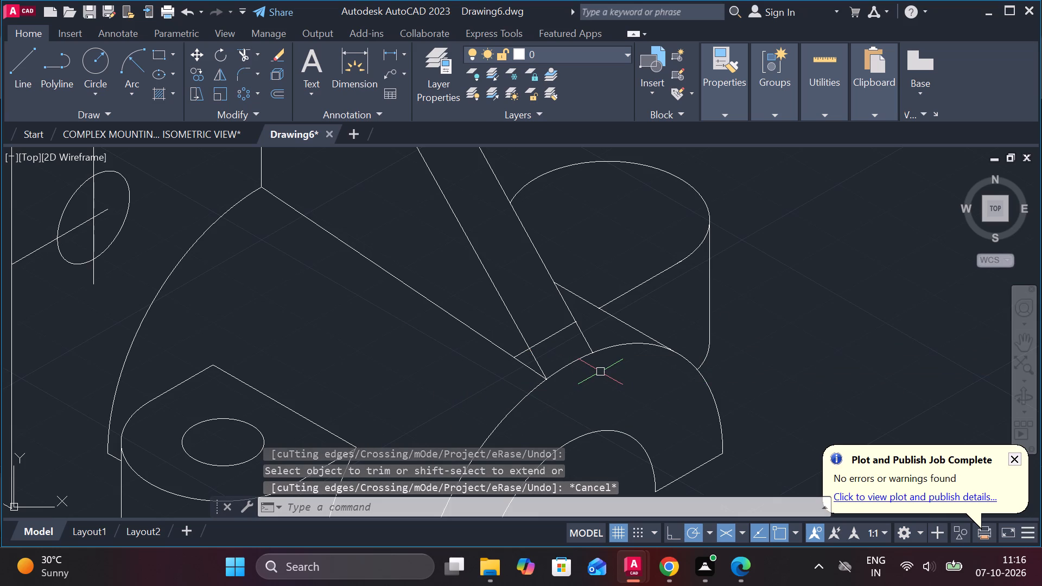
Erase the leftover piece of the 30° line crossing the foot of the sloping rib.
{"action": "scroll", "coordinate": [519, 339], "scroll_direction": "up", "scroll_amount": 2}
{"action": "left_click", "coordinate": [564, 351]}
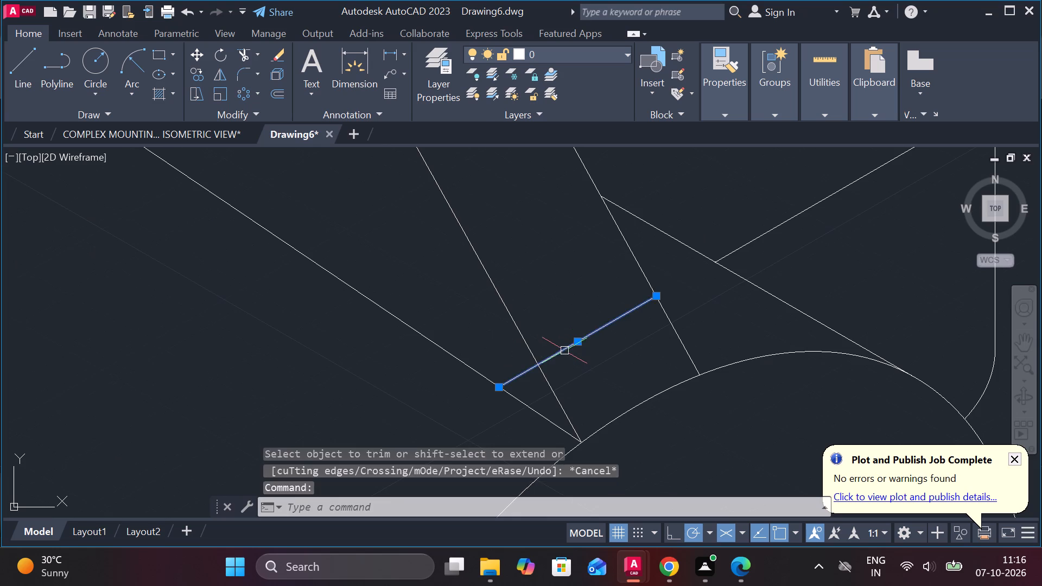
{"action": "scroll", "coordinate": [412, 415], "scroll_direction": "down", "scroll_amount": 2}
{"action": "key", "text": "e"}
{"action": "key", "text": "Return"}
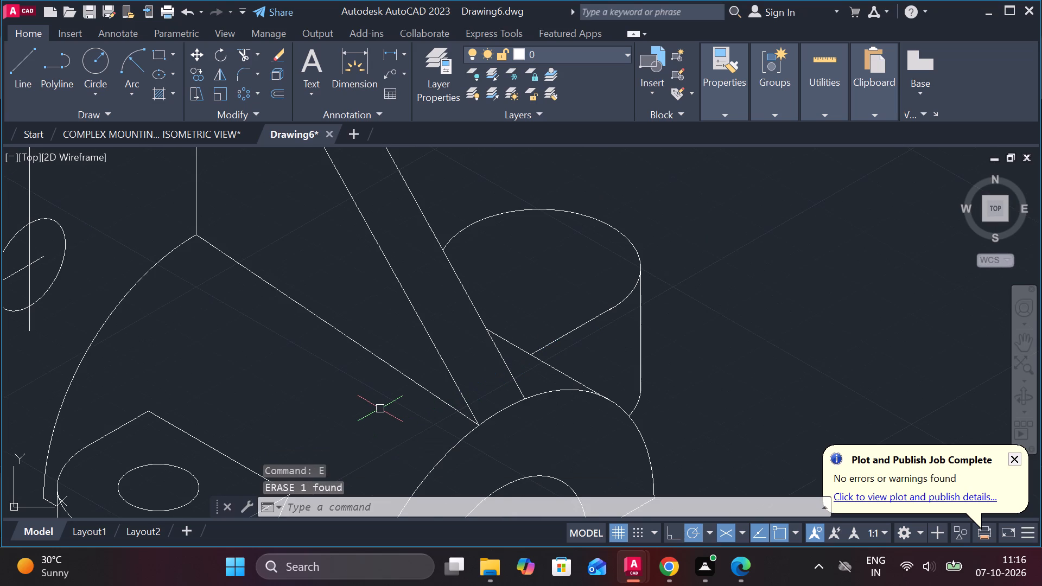
Draw a 30° line from the first lug's rear corner, running along and past the far side of the second lug's upper isocircle.
{"action": "scroll", "coordinate": [586, 295], "scroll_direction": "up", "scroll_amount": 3}
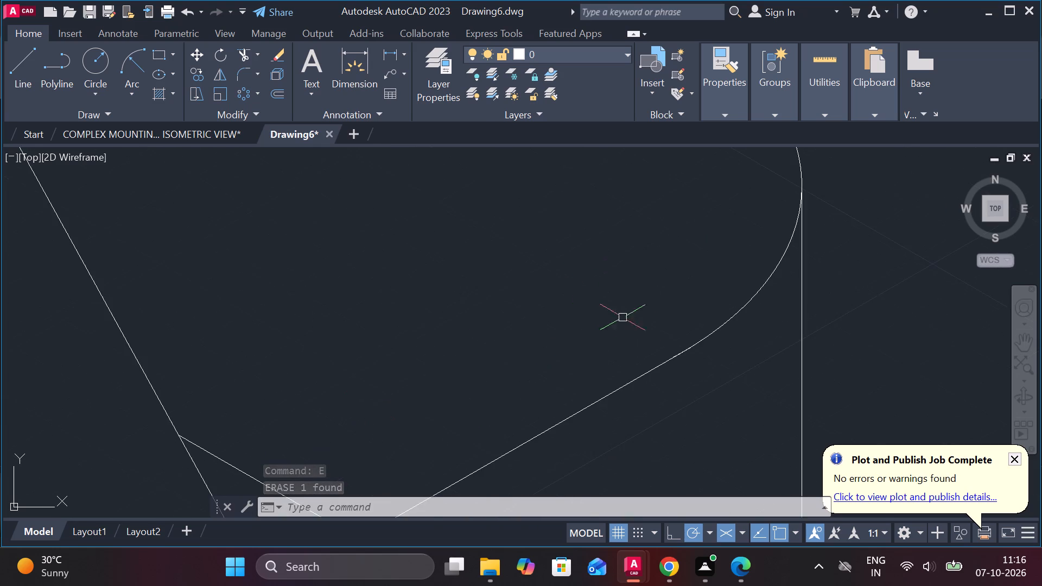
{"action": "scroll", "coordinate": [658, 336], "scroll_direction": "up", "scroll_amount": 1}
{"action": "scroll", "coordinate": [666, 337], "scroll_direction": "down", "scroll_amount": 3}
{"action": "scroll", "coordinate": [675, 406], "scroll_direction": "down", "scroll_amount": 2}
{"action": "middle_click_drag", "start_coordinate": [763, 393], "coordinate": [765, 393]}
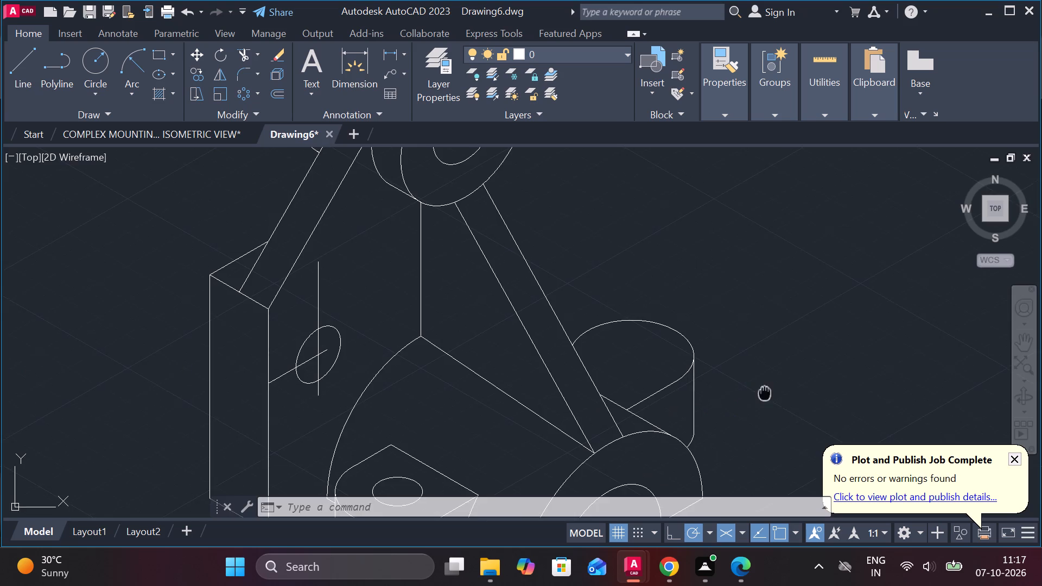
{"action": "middle_click_drag", "start_coordinate": [765, 393], "coordinate": [758, 297]}
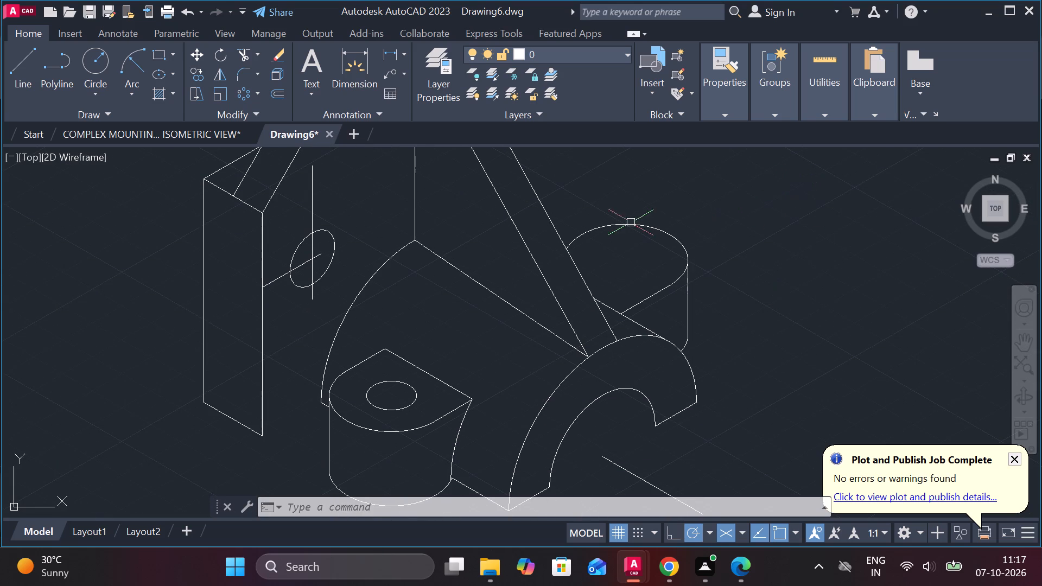
{"action": "left_click", "coordinate": [11, 55]}
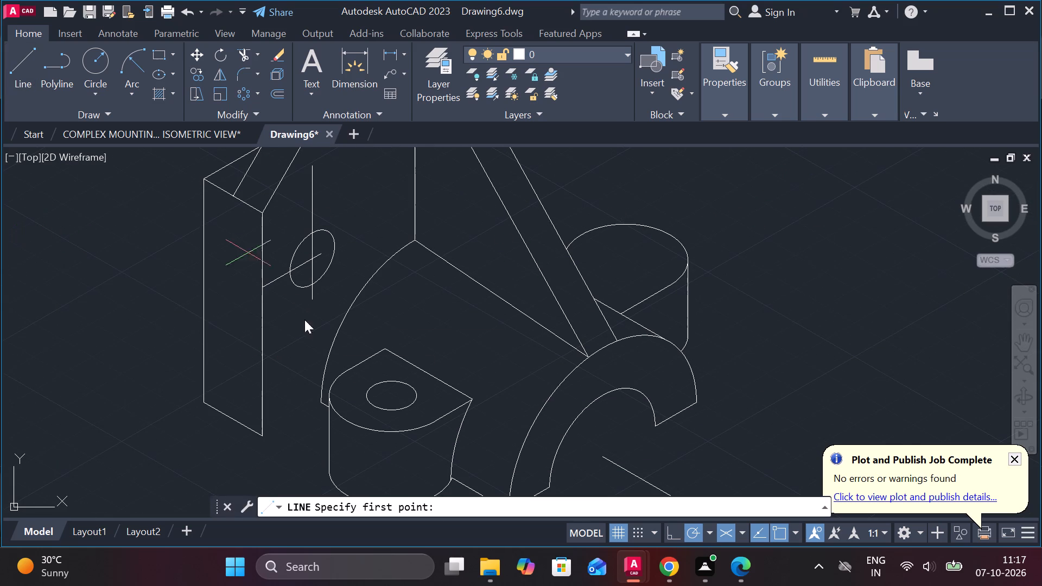
{"action": "left_click", "coordinate": [373, 343]}
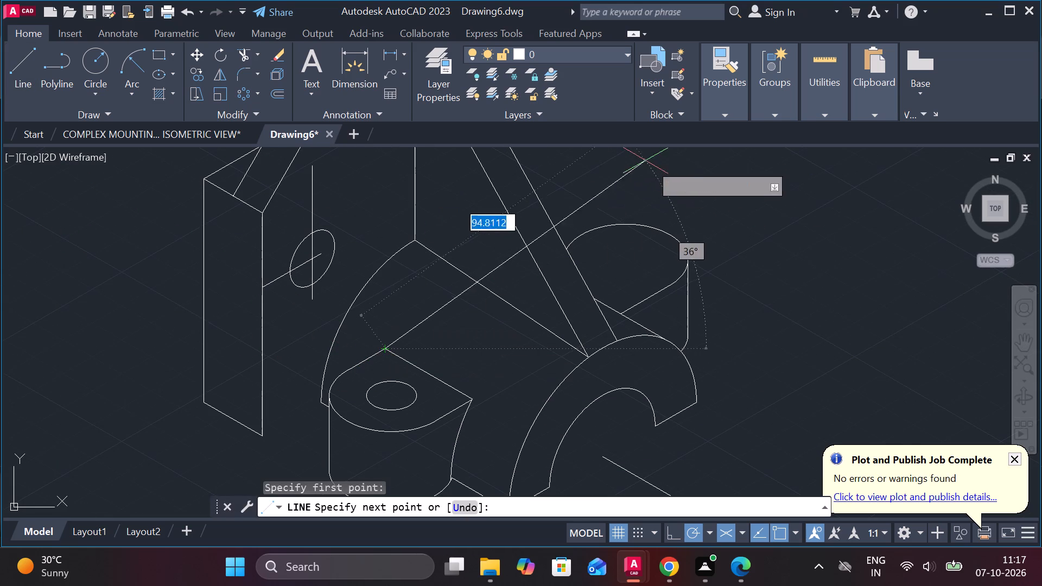
{"action": "left_click", "coordinate": [696, 173]}
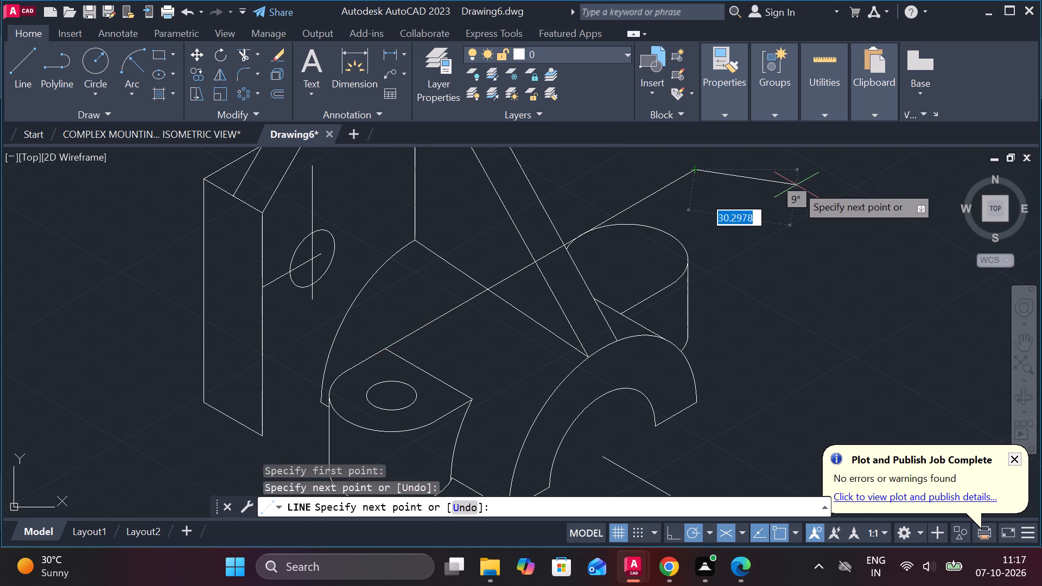
{"action": "key", "text": "Escape"}
Trim the rear 30° line to its short edge between the sloping rib and the second lug's isocircle, removing the arc end below it.
{"action": "type", "text": "tr"}
{"action": "key", "text": "Return"}
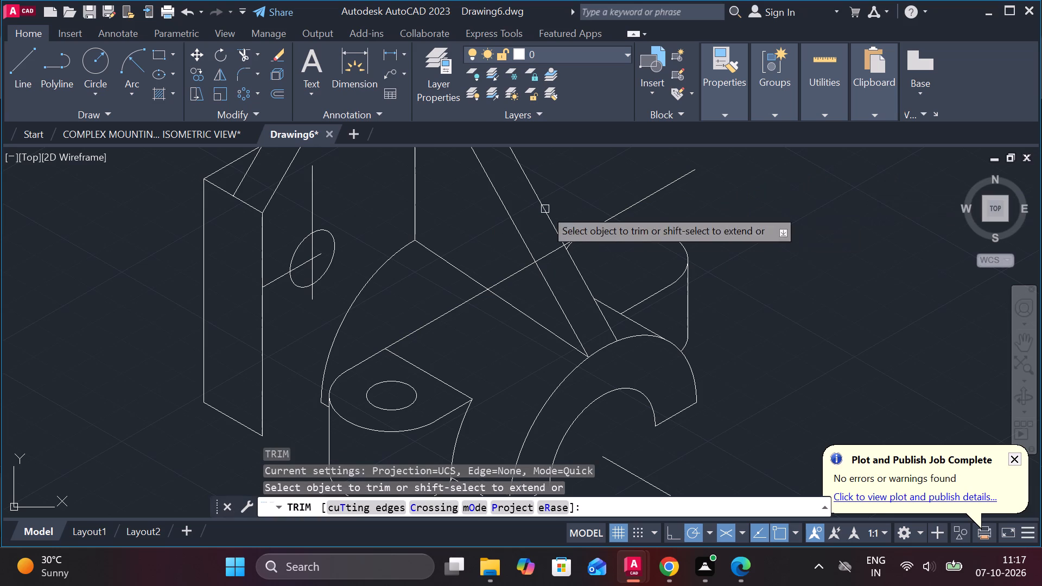
{"action": "scroll", "coordinate": [545, 209], "scroll_direction": "up", "scroll_amount": 2}
{"action": "left_click", "coordinate": [604, 300]}
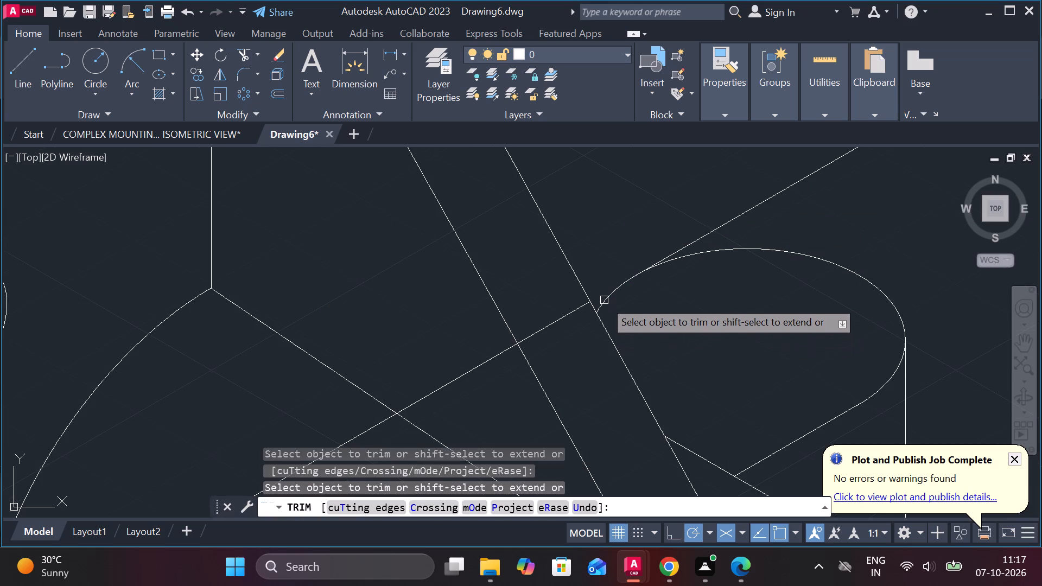
{"action": "key", "text": "ctrl+z"}
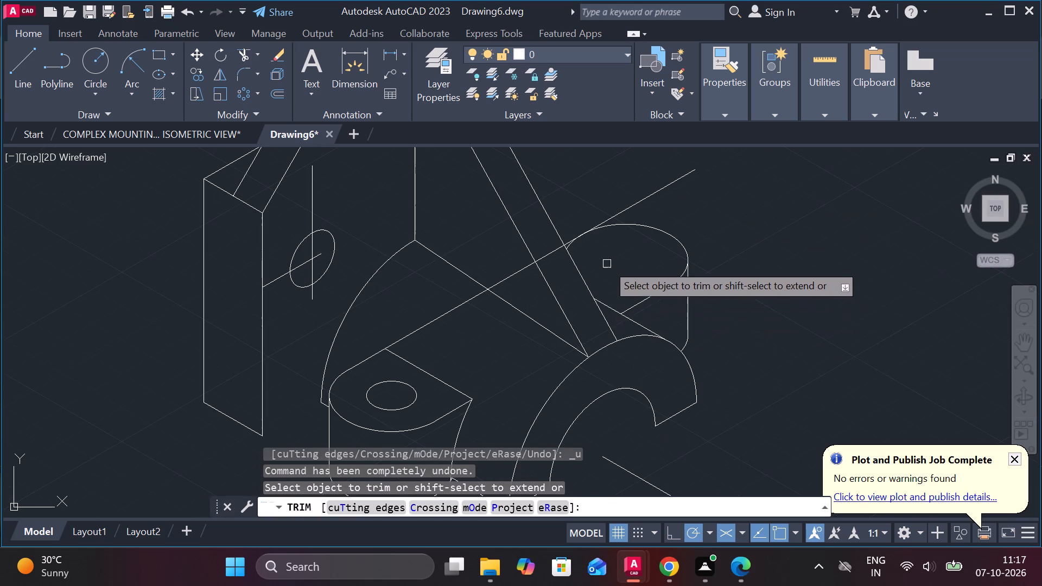
{"action": "scroll", "coordinate": [583, 253], "scroll_direction": "up", "scroll_amount": 3}
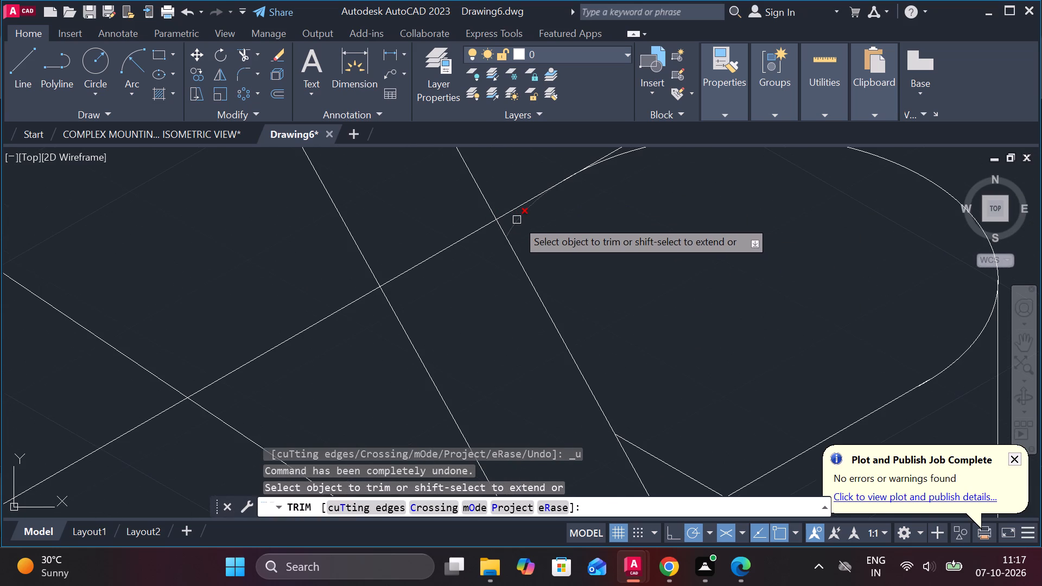
{"action": "left_click", "coordinate": [517, 220]}
{"action": "left_click", "coordinate": [462, 244]}
{"action": "scroll", "coordinate": [618, 218], "scroll_direction": "down", "scroll_amount": 2}
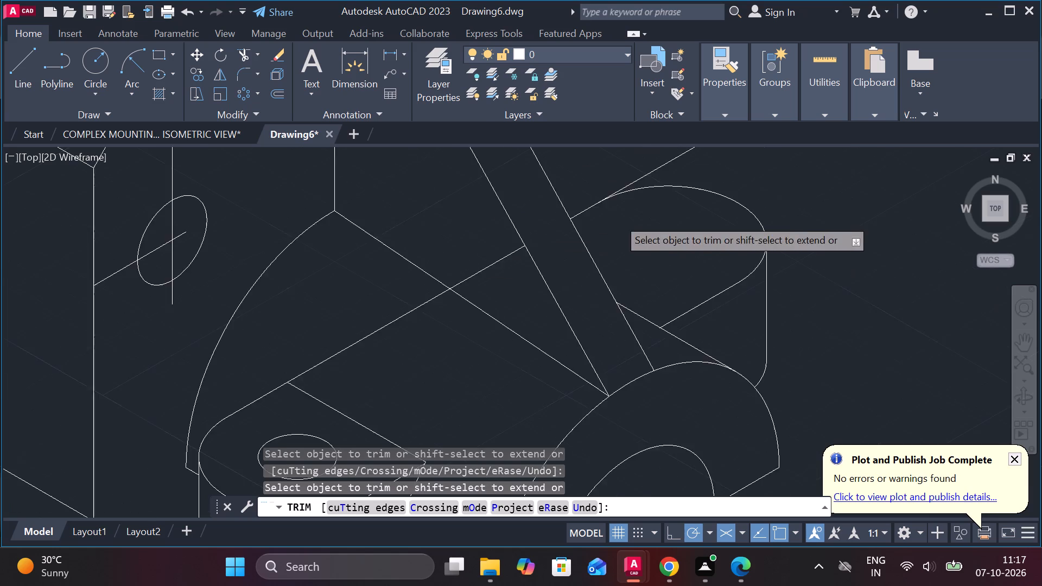
{"action": "middle_click_drag", "start_coordinate": [618, 218], "coordinate": [614, 298]}
{"action": "left_click", "coordinate": [645, 251]}
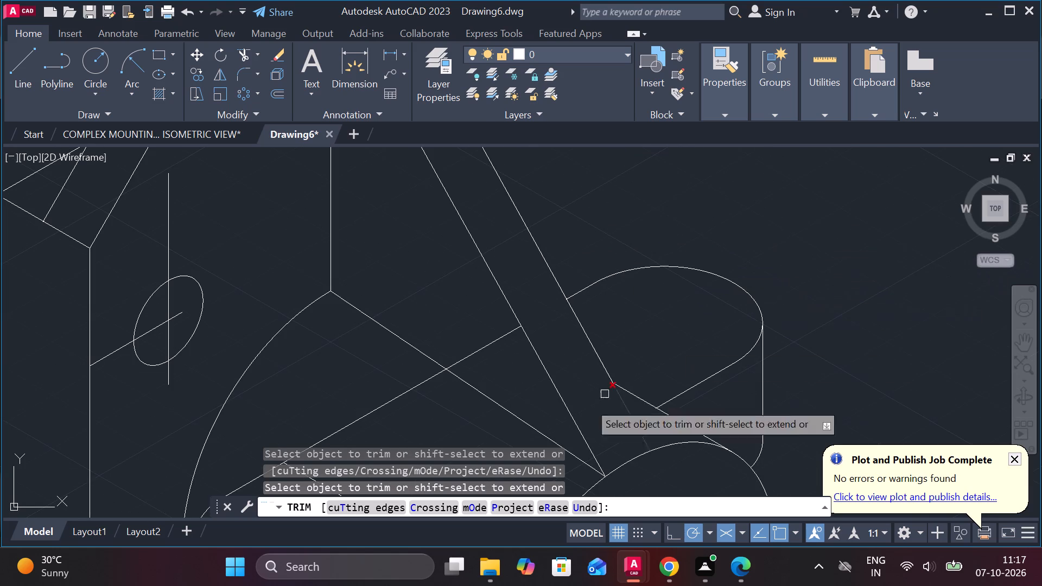
{"action": "left_click", "coordinate": [475, 349]}
{"action": "left_click", "coordinate": [415, 387]}
Remove the stray sloping line below the half-ring opening.
{"action": "scroll", "coordinate": [416, 387], "scroll_direction": "down", "scroll_amount": 3}
{"action": "middle_click_drag", "start_coordinate": [575, 339], "coordinate": [601, 271]}
{"action": "scroll", "coordinate": [601, 271], "scroll_direction": "down", "scroll_amount": 1}
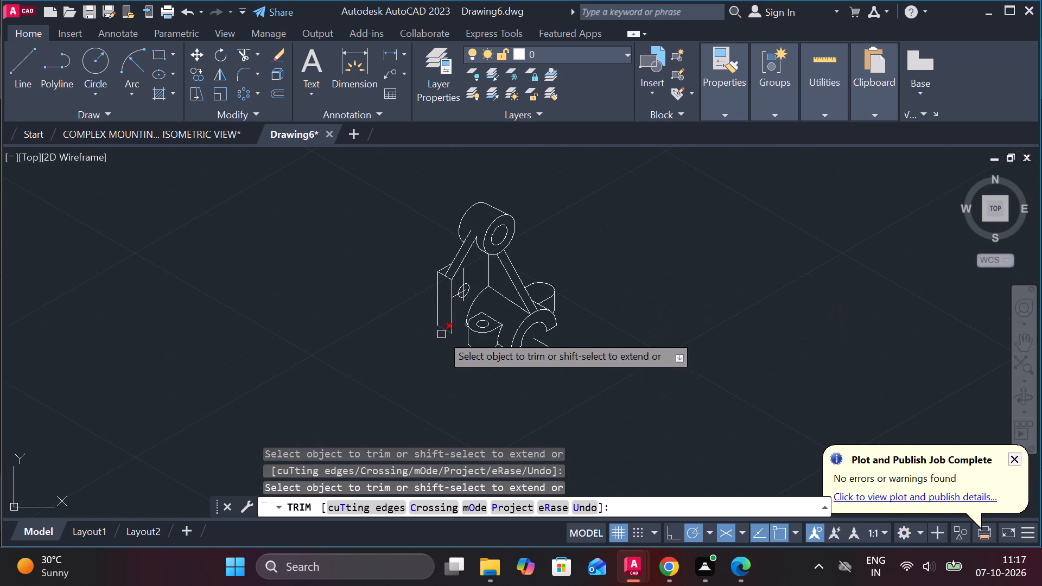
{"action": "scroll", "coordinate": [555, 354], "scroll_direction": "up", "scroll_amount": 2}
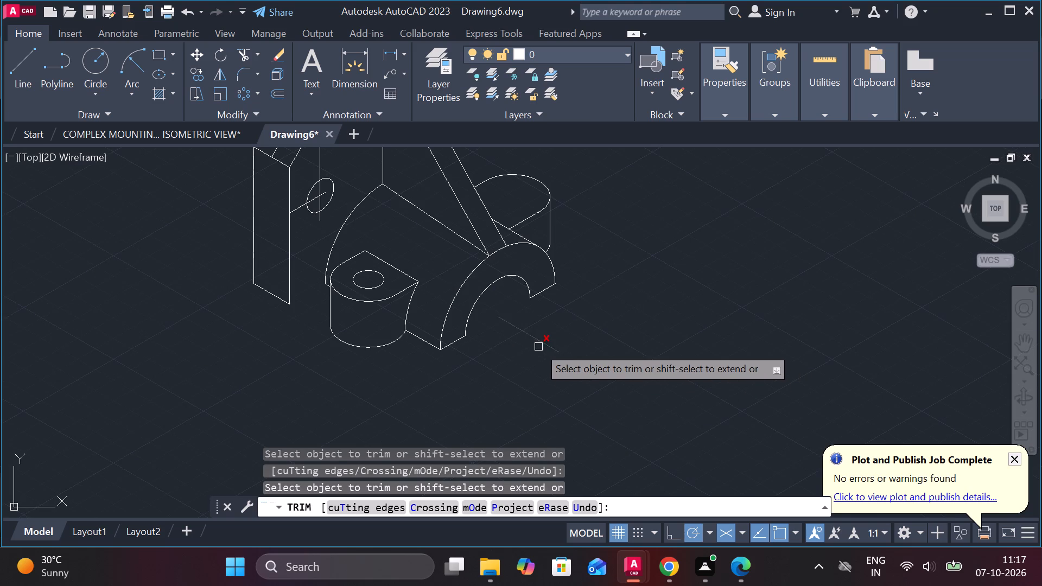
{"action": "left_click", "coordinate": [538, 347]}
{"action": "middle_click_drag", "start_coordinate": [544, 340], "coordinate": [531, 440]}
{"action": "scroll", "coordinate": [643, 341], "scroll_direction": "down", "scroll_amount": 1}
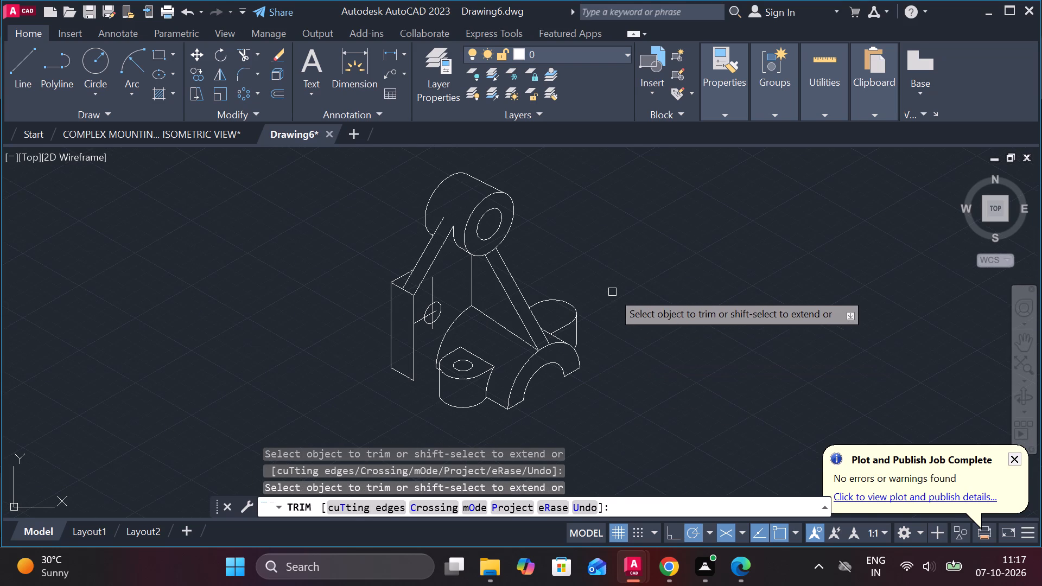
{"action": "middle_click", "coordinate": [612, 291]}
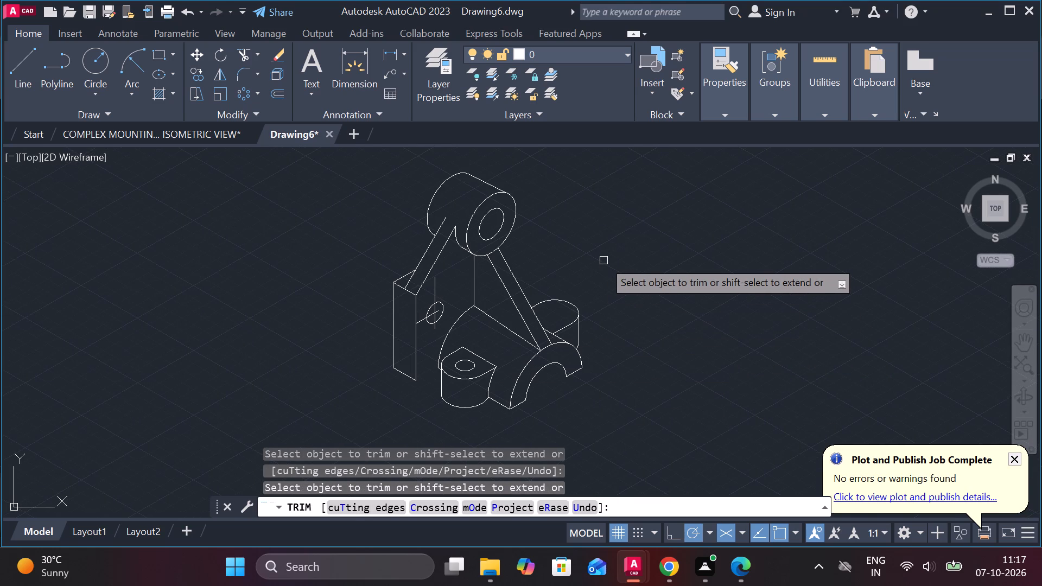
{"action": "key", "text": "Escape"}
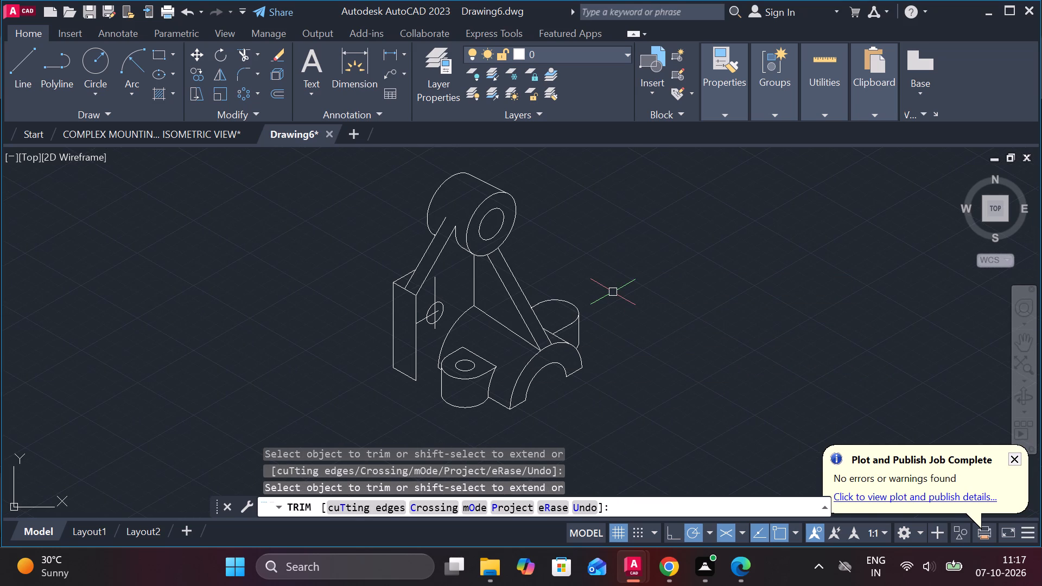
Draw a 20-unit line at 30° from the upright plate's lowest front corner to the foot of the half-round body's rear arc.
{"action": "key", "text": "l"}
{"action": "key", "text": "Return"}
{"action": "scroll", "coordinate": [391, 415], "scroll_direction": "up", "scroll_amount": 1}
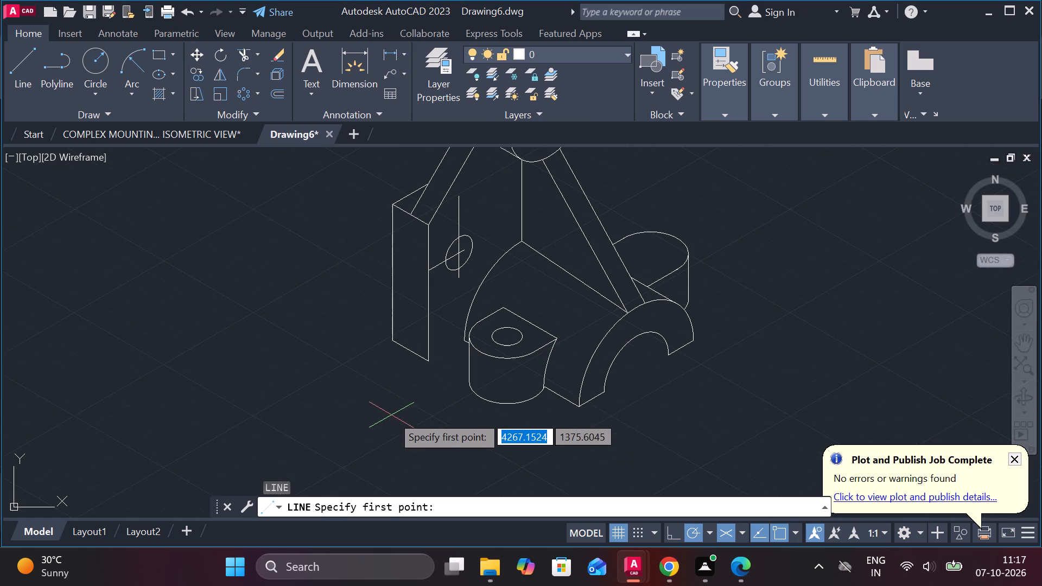
{"action": "left_click", "coordinate": [434, 360]}
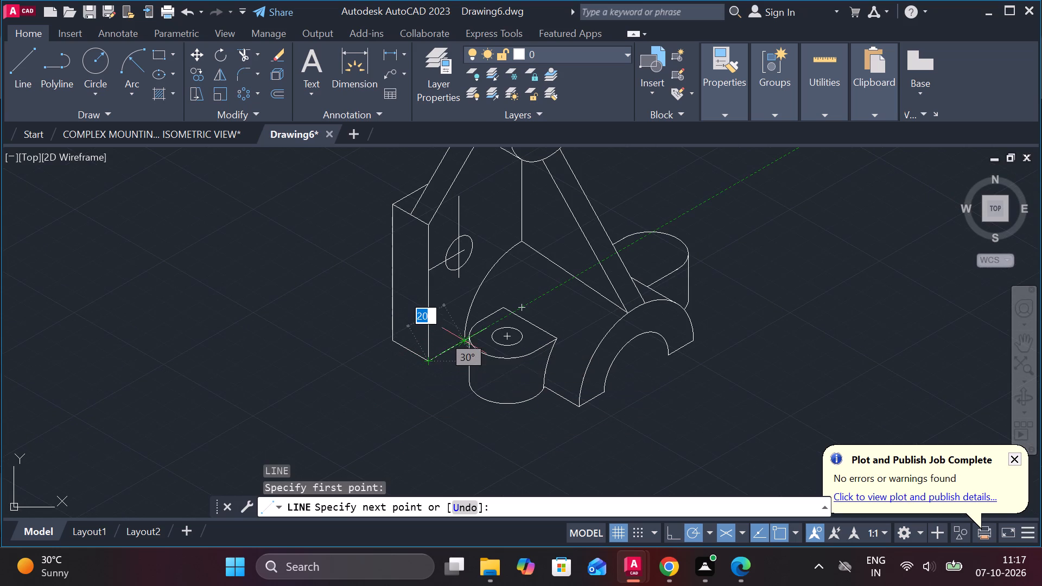
{"action": "left_click", "coordinate": [463, 343]}
{"action": "key", "text": "Escape"}
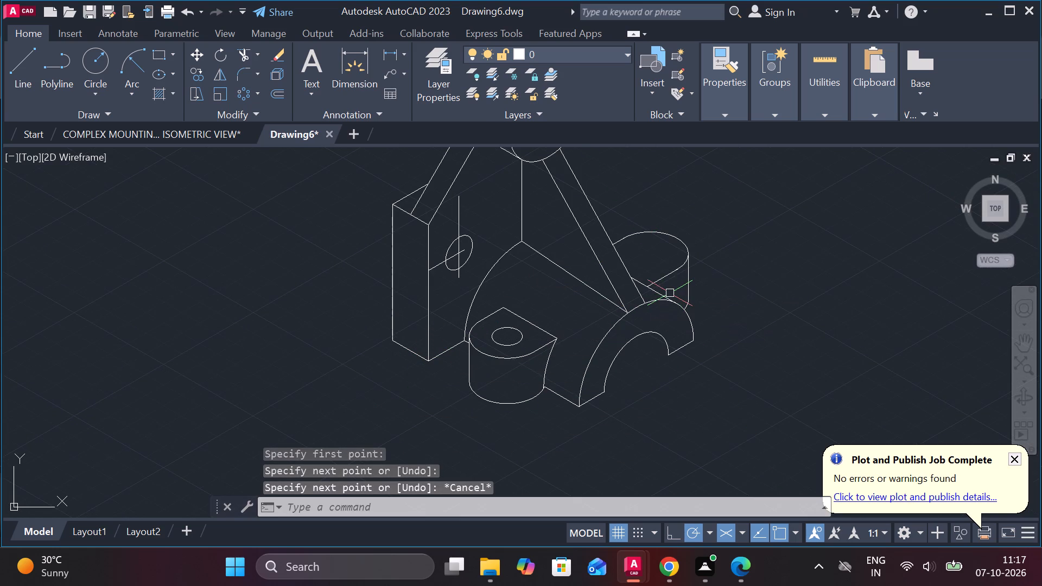
Draw a 12-unit diameter isocircle at the centre of the second lug's top face.
{"action": "middle_click_drag", "start_coordinate": [702, 307], "coordinate": [607, 377]}
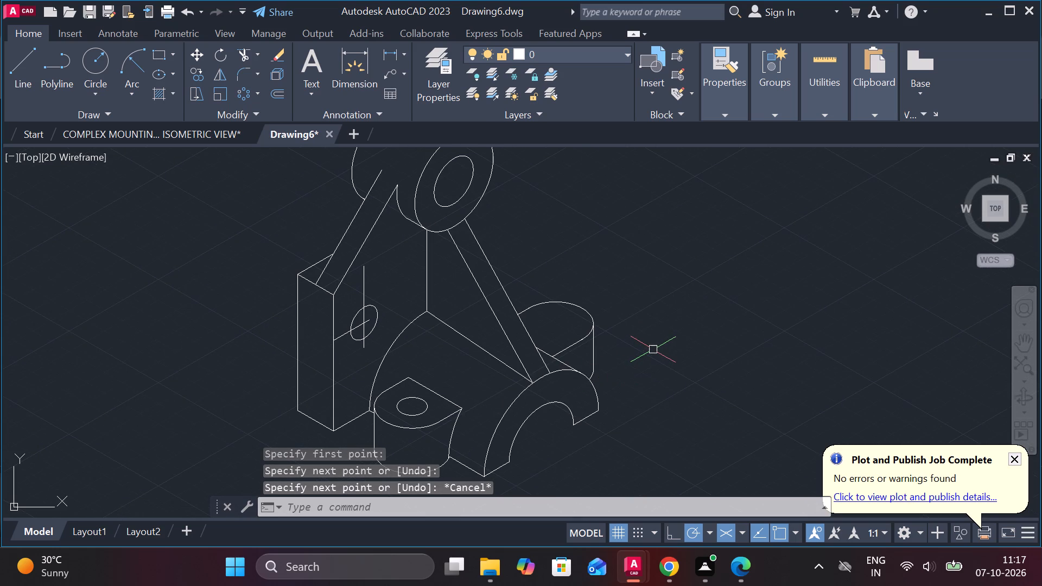
{"action": "type", "text": "el"}
{"action": "key", "text": "Return"}
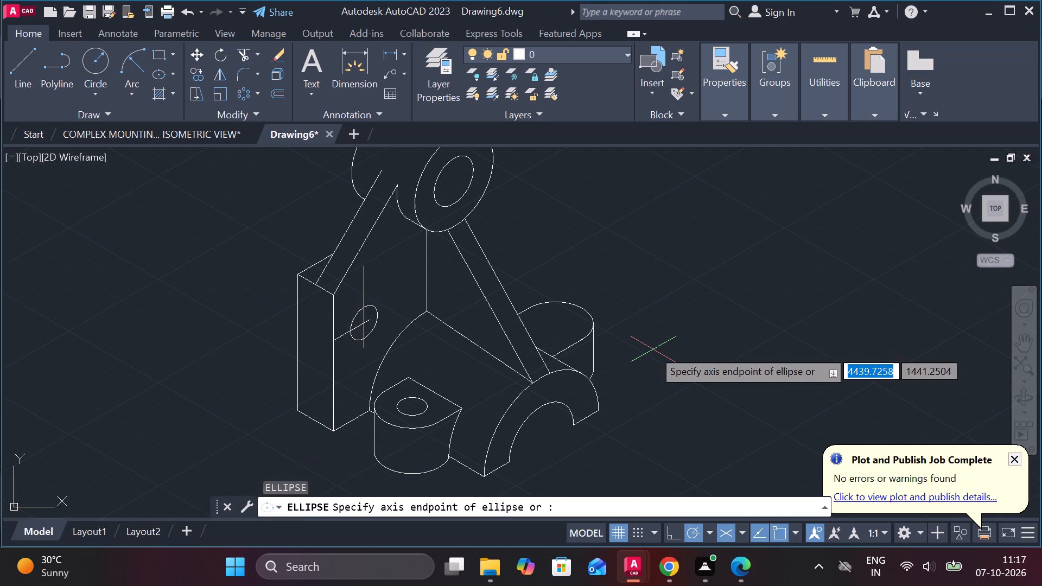
{"action": "key", "text": "i"}
{"action": "key", "text": "Return"}
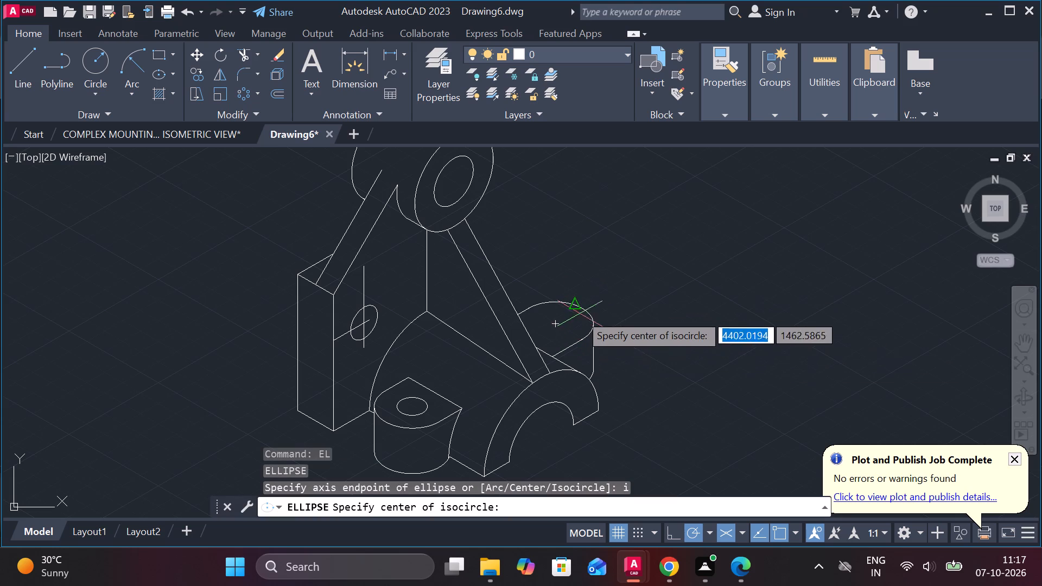
{"action": "left_click", "coordinate": [557, 328]}
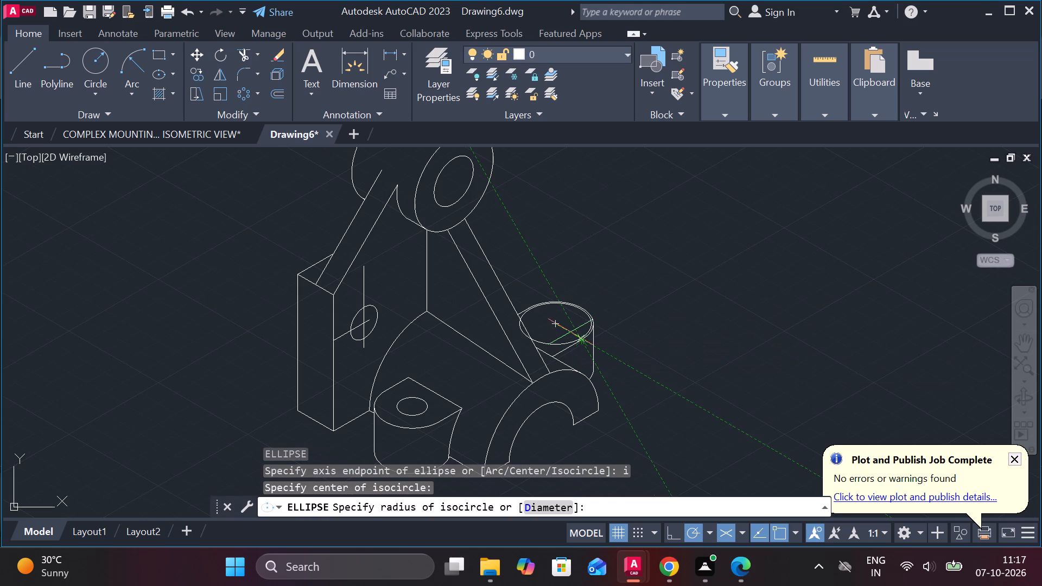
{"action": "key", "text": "d"}
{"action": "key", "text": "Return"}
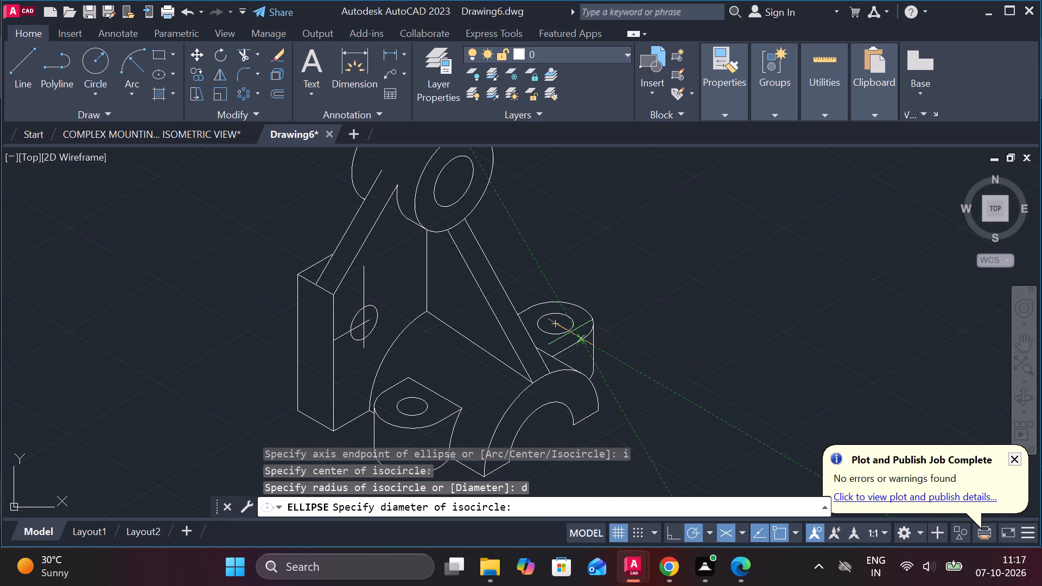
{"action": "type", "text": "12"}
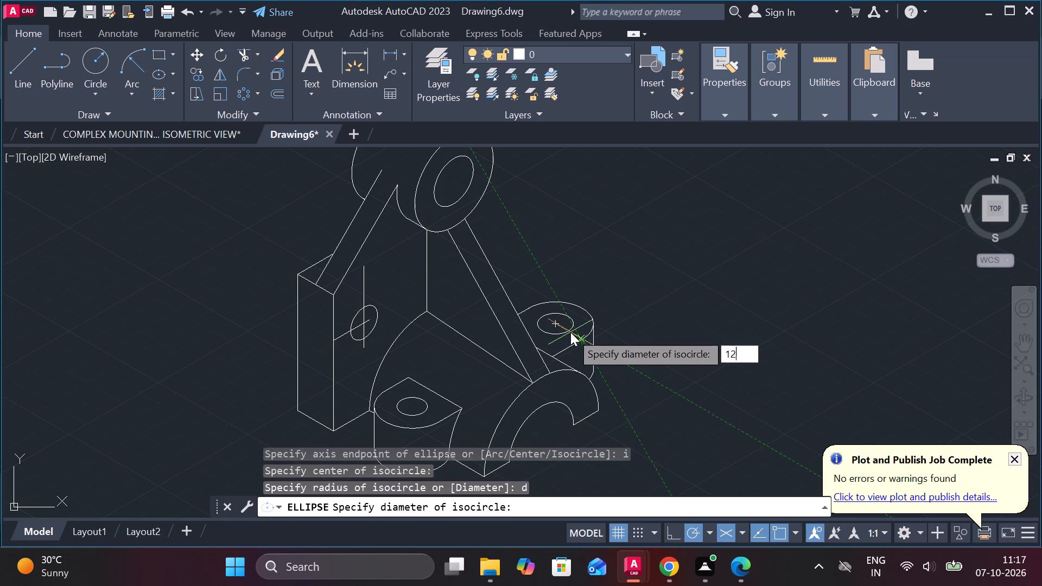
{"action": "key", "text": "Return"}
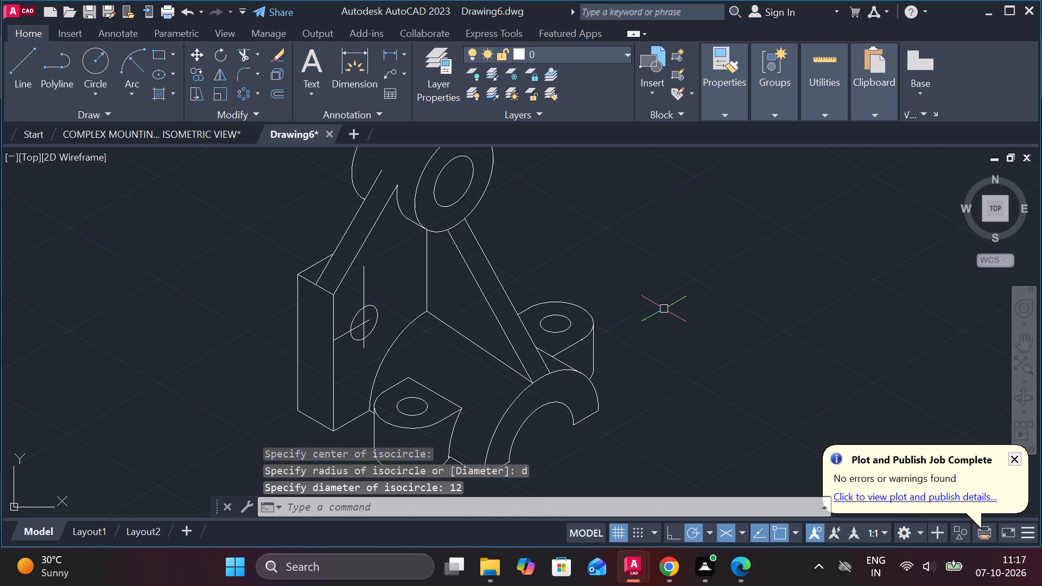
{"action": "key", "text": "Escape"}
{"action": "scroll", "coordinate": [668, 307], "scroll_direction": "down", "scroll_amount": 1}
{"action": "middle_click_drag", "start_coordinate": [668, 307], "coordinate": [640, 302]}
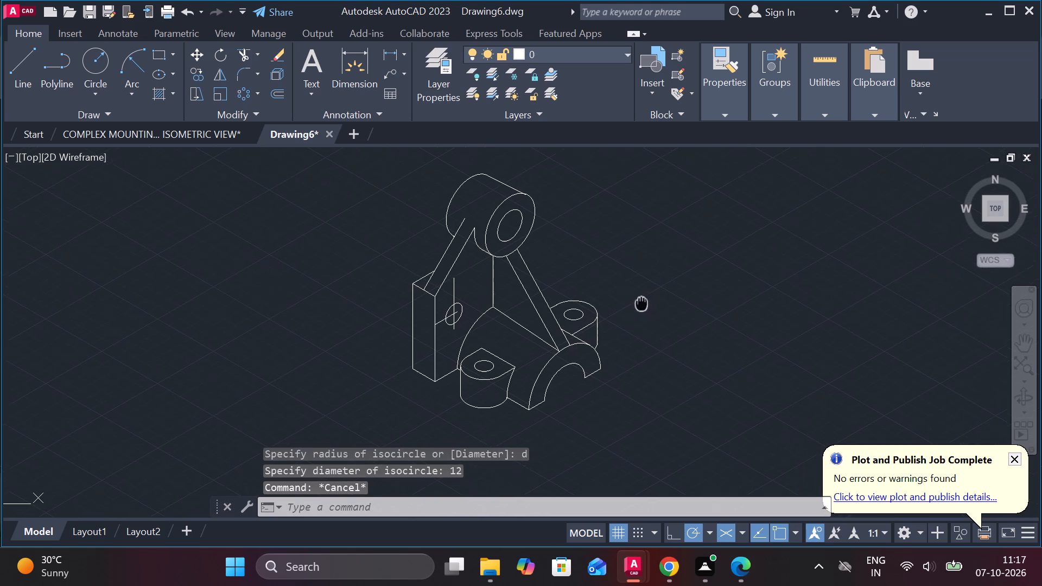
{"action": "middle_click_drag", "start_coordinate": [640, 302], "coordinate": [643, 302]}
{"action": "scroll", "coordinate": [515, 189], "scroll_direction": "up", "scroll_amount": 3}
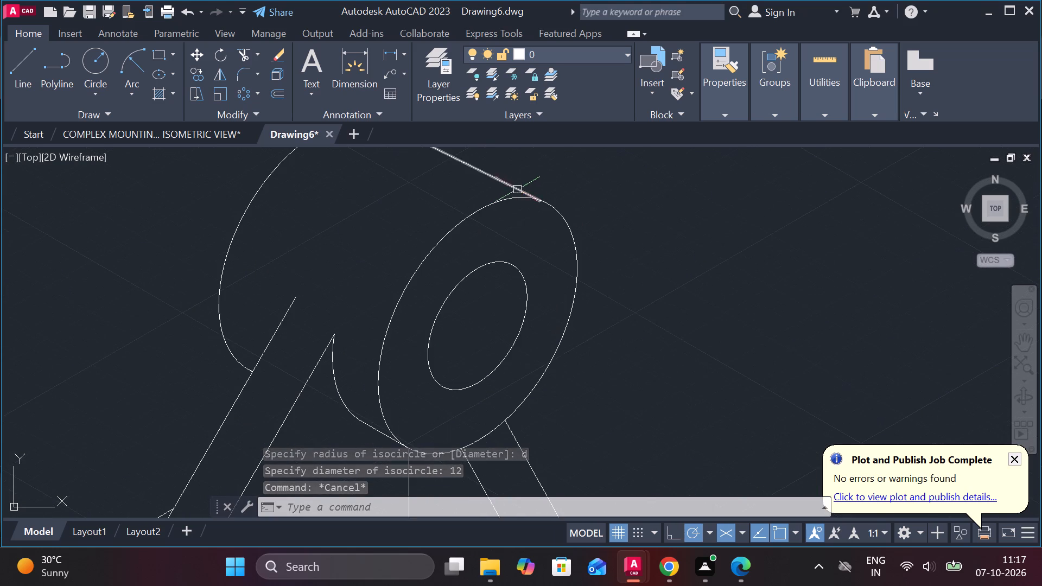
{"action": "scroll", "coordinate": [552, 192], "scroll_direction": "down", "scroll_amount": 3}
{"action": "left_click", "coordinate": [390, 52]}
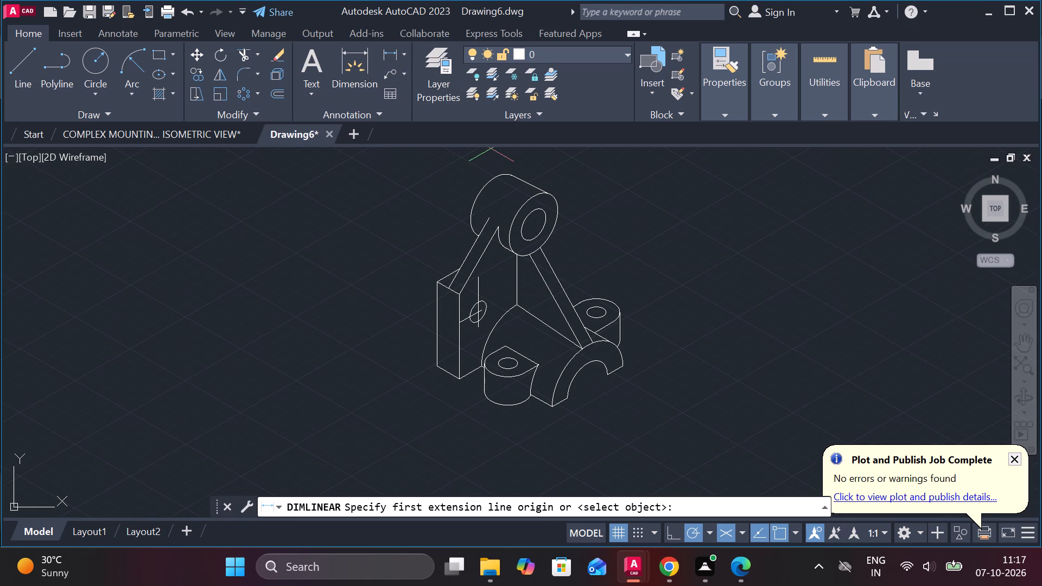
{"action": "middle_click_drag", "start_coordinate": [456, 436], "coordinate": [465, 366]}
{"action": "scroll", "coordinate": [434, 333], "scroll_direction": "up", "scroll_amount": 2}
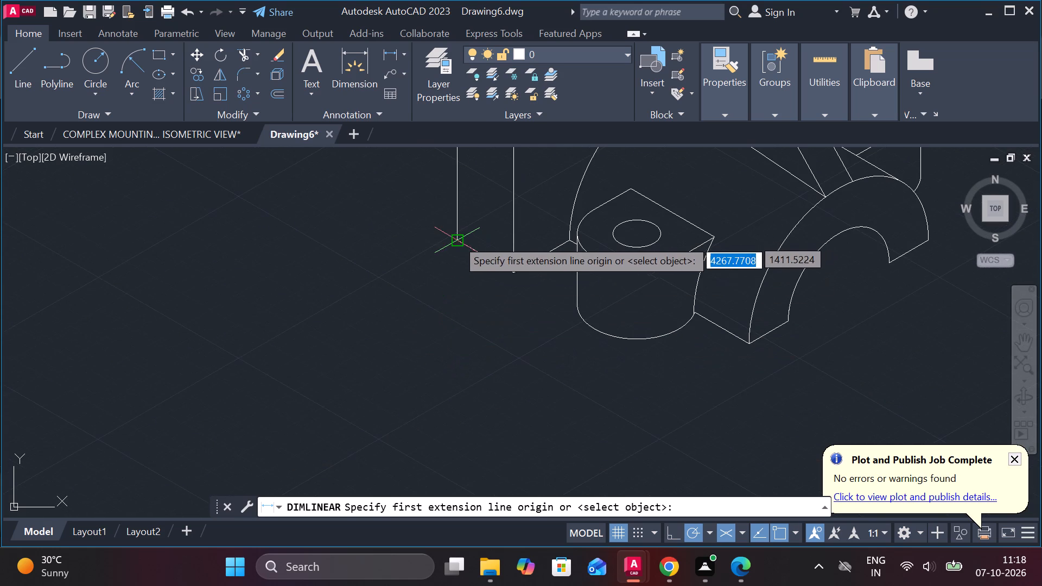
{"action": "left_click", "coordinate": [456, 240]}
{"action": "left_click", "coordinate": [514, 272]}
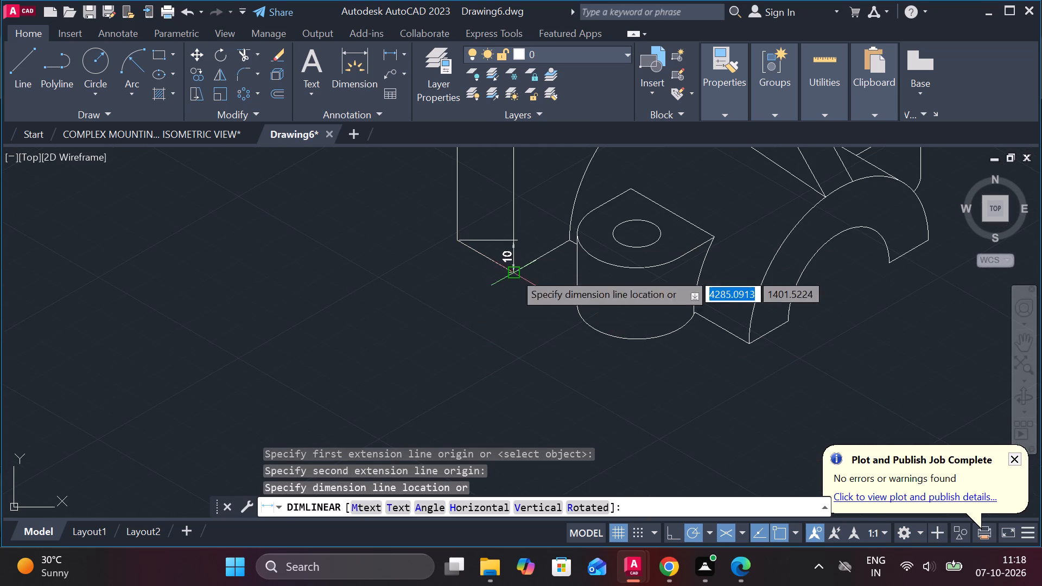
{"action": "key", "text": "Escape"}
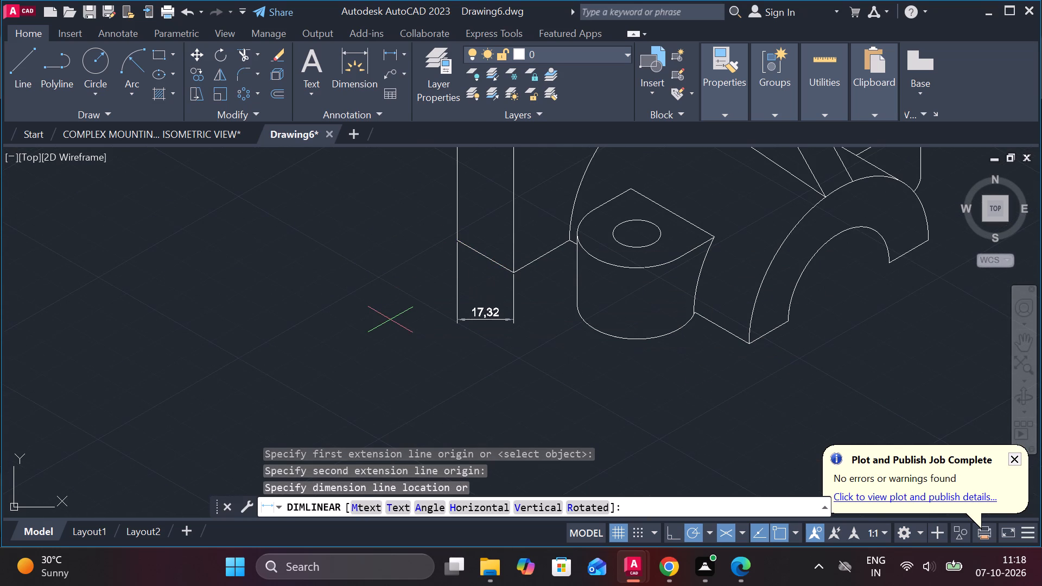
Add an aligned dimension to the short bottom edge of the upright plate, placed parallel below it.
{"action": "left_click", "coordinate": [407, 57]}
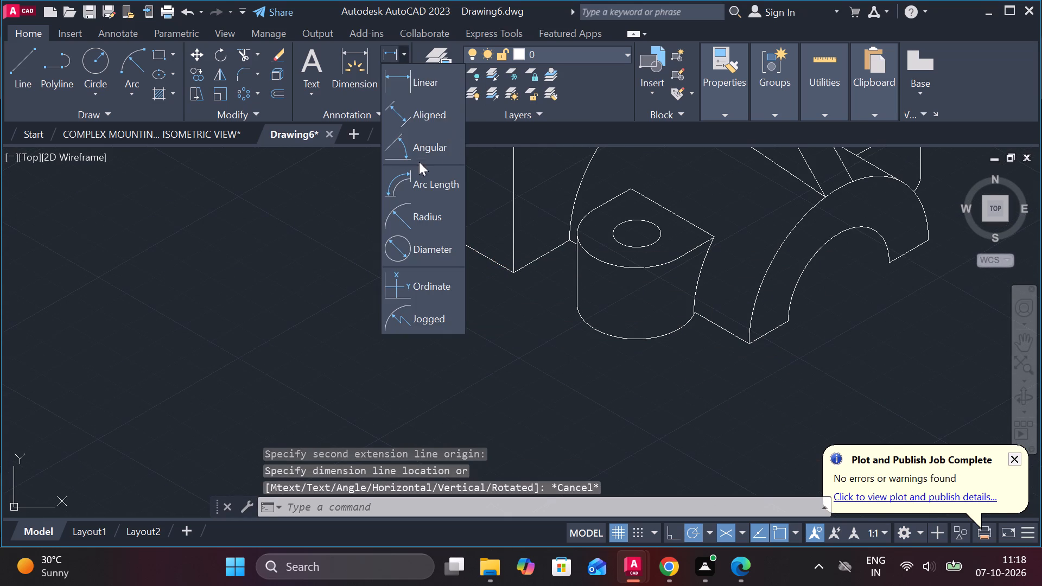
{"action": "left_click", "coordinate": [422, 110]}
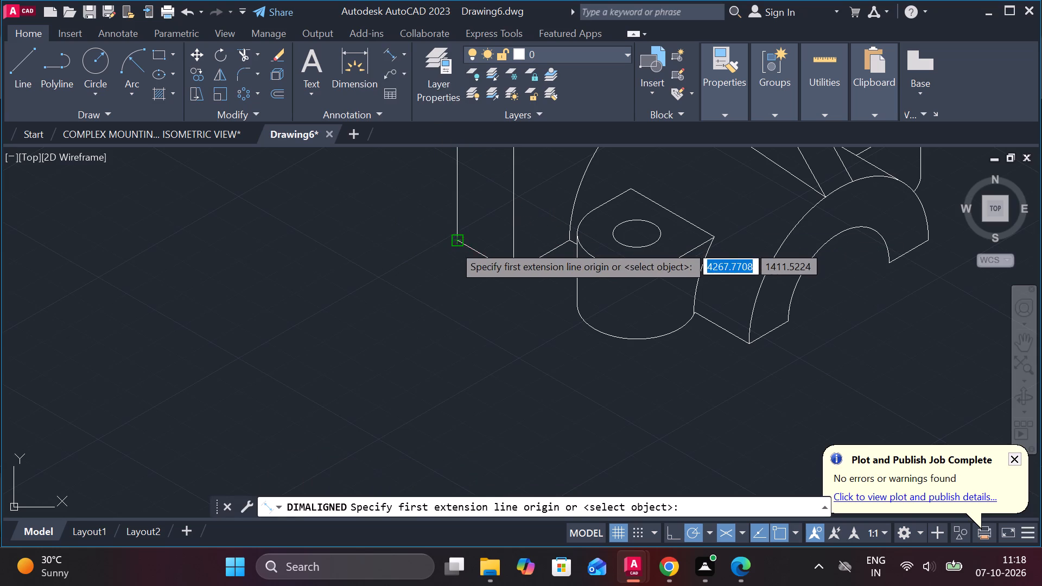
{"action": "left_click", "coordinate": [453, 245]}
{"action": "left_click", "coordinate": [509, 273]}
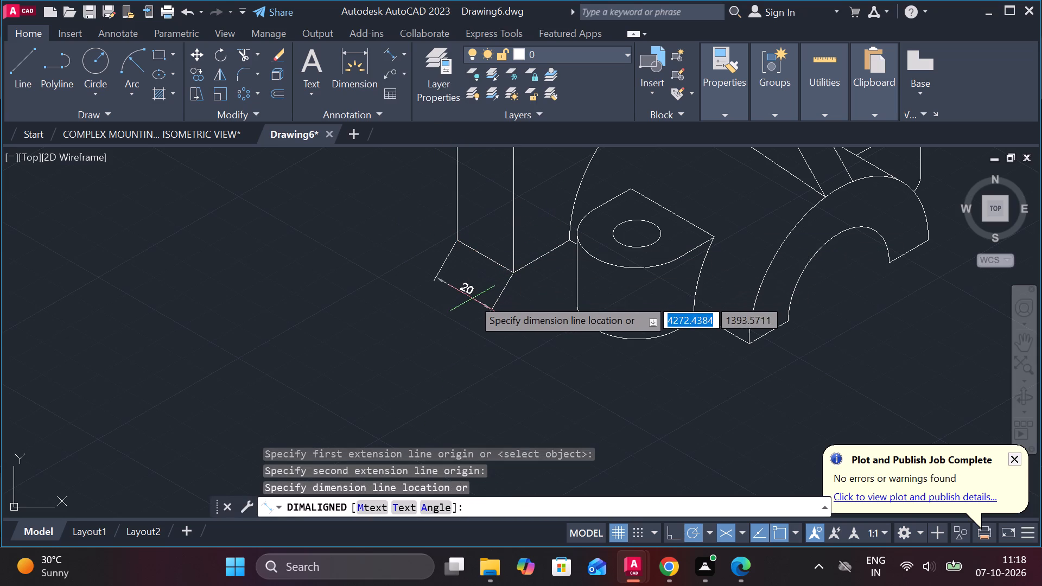
{"action": "left_click", "coordinate": [472, 298]}
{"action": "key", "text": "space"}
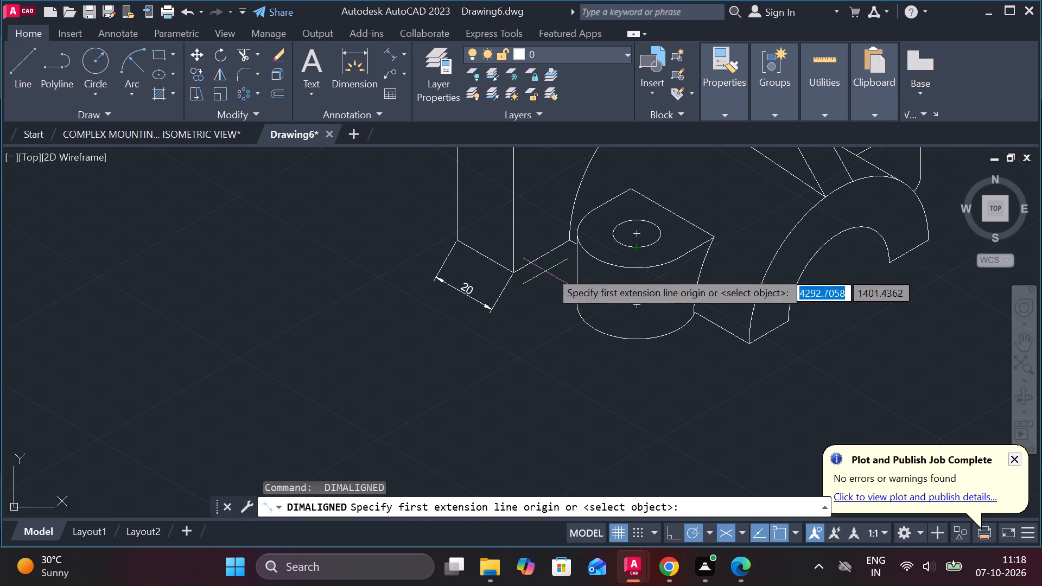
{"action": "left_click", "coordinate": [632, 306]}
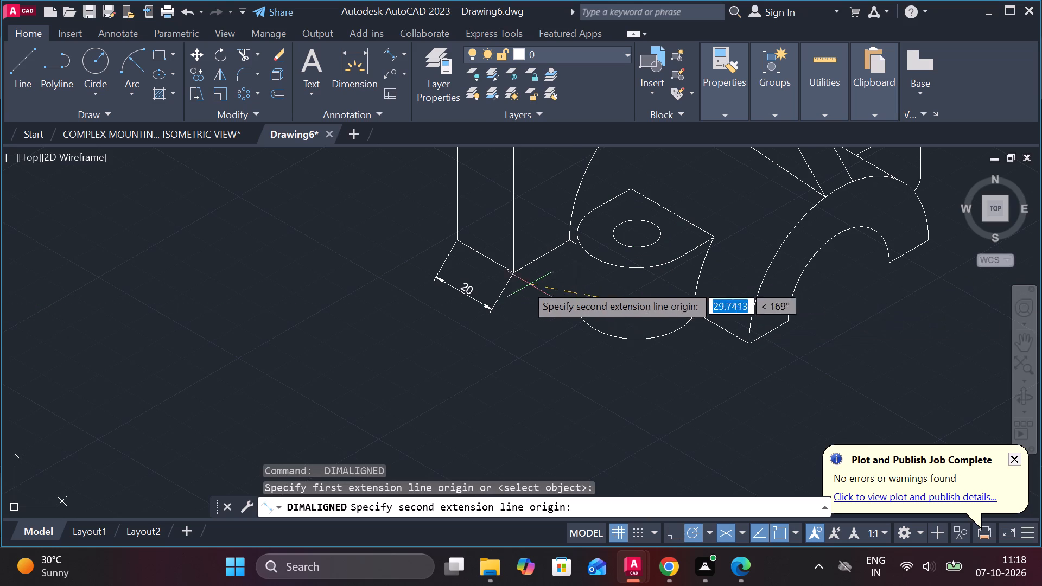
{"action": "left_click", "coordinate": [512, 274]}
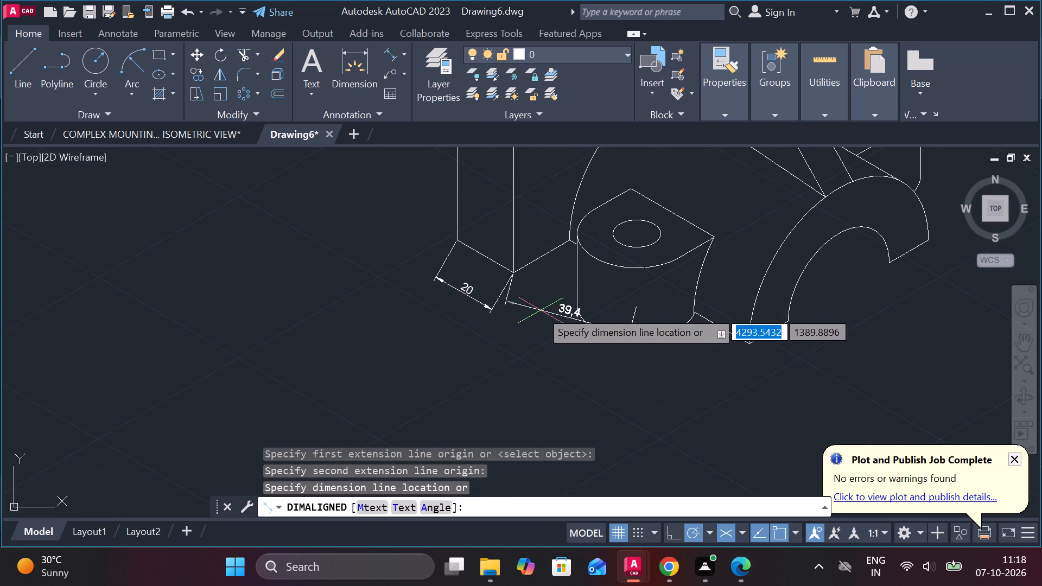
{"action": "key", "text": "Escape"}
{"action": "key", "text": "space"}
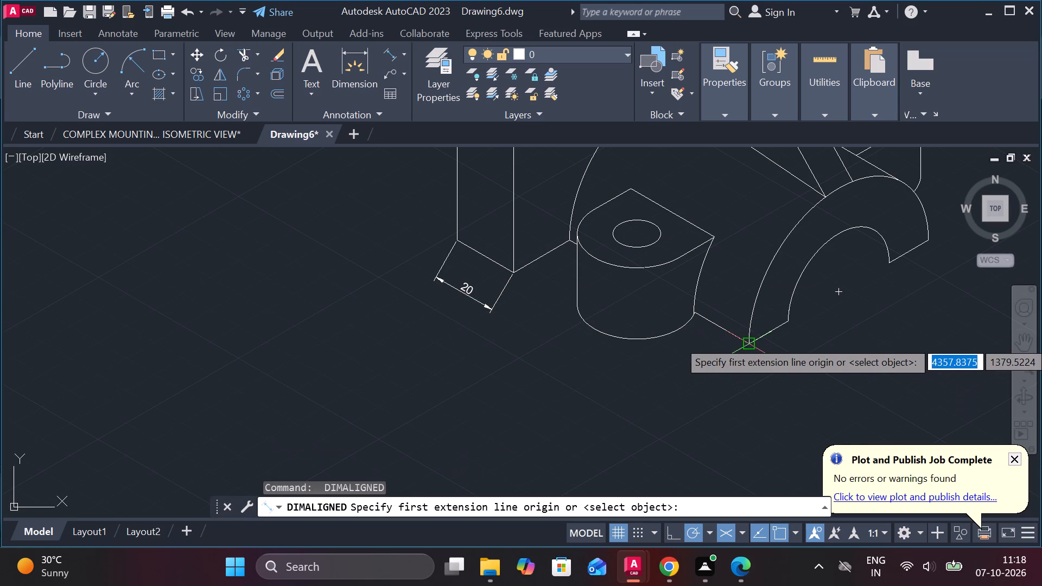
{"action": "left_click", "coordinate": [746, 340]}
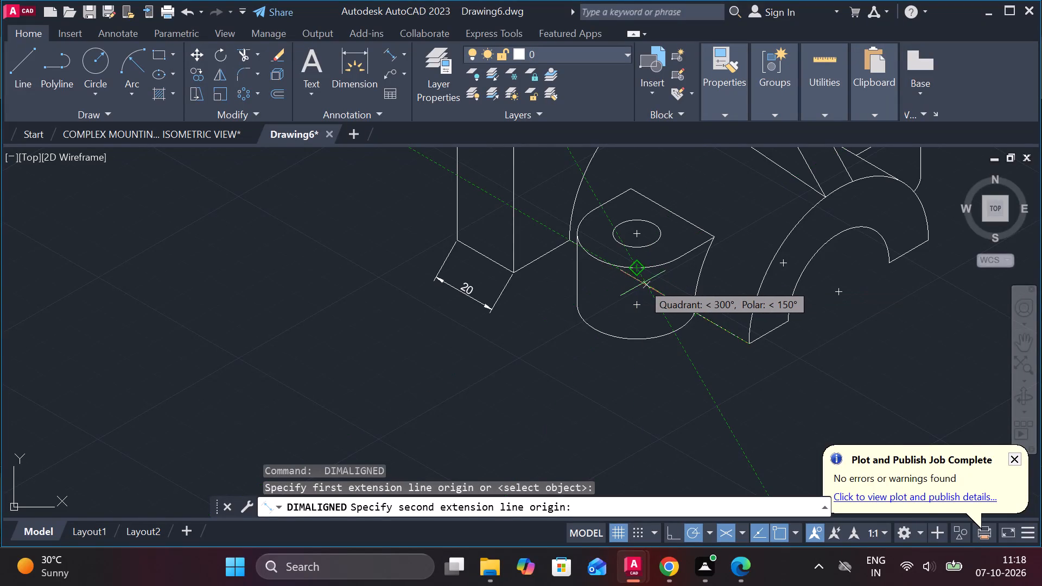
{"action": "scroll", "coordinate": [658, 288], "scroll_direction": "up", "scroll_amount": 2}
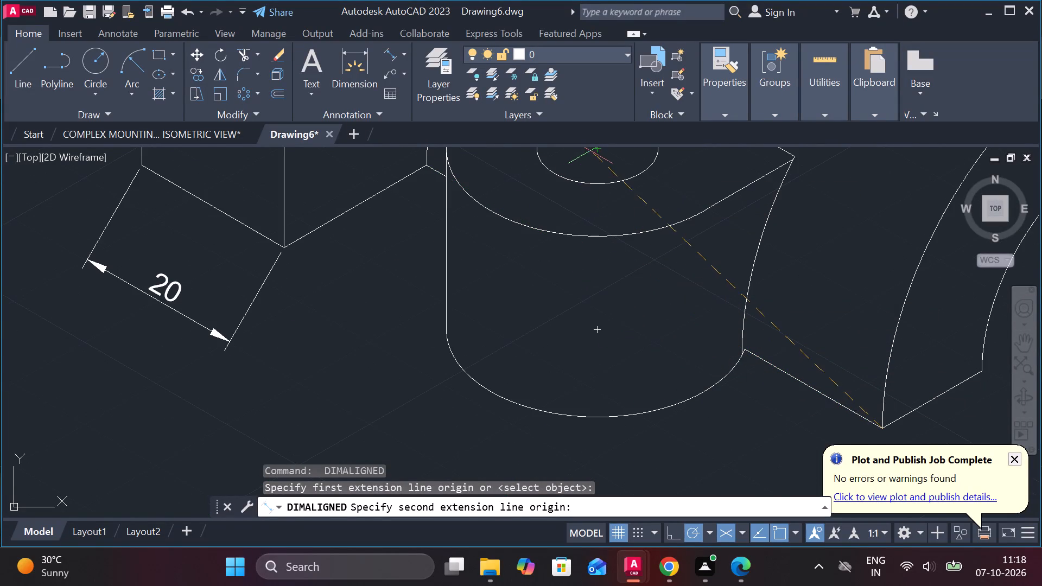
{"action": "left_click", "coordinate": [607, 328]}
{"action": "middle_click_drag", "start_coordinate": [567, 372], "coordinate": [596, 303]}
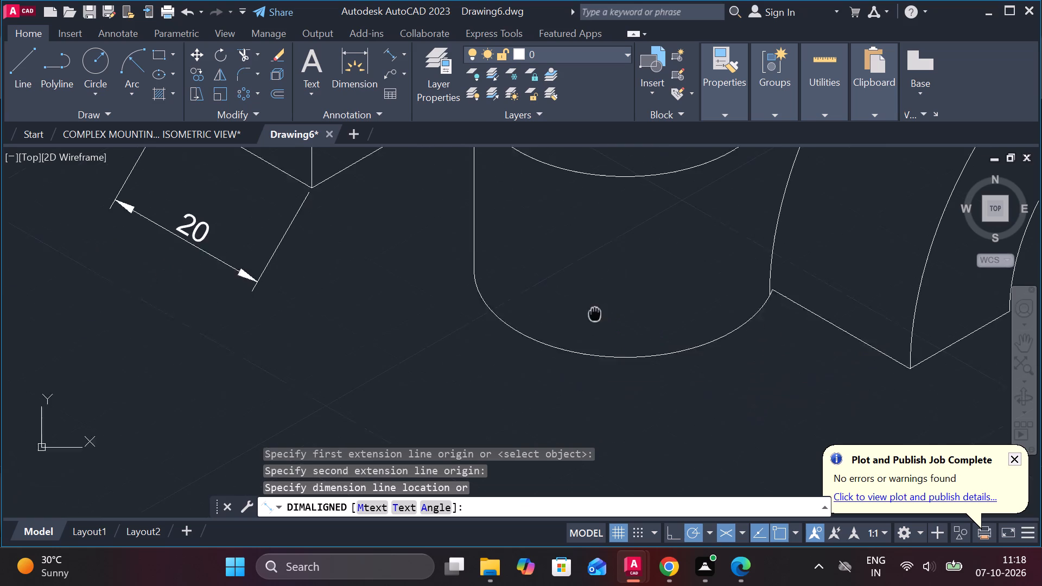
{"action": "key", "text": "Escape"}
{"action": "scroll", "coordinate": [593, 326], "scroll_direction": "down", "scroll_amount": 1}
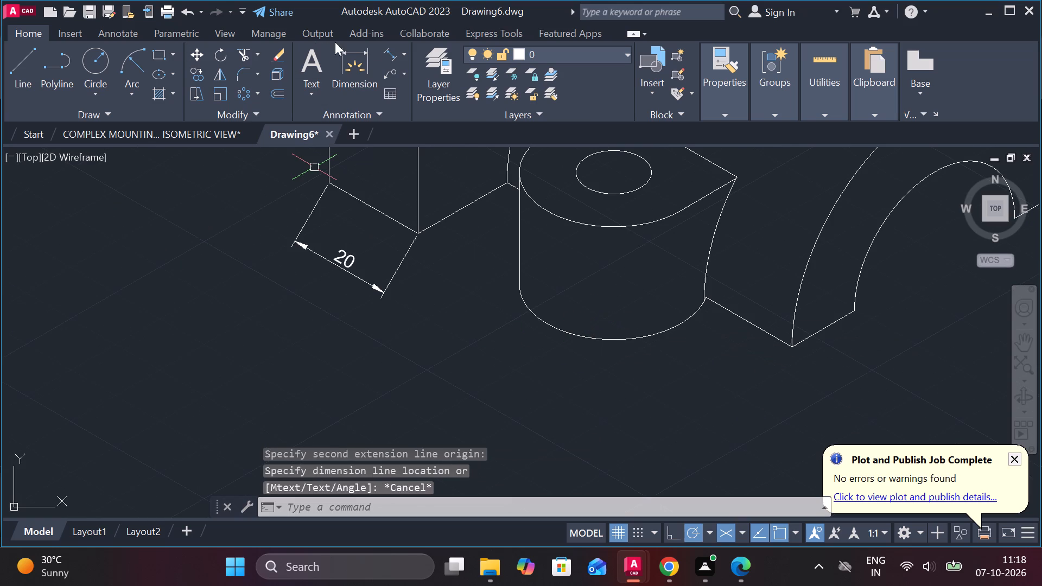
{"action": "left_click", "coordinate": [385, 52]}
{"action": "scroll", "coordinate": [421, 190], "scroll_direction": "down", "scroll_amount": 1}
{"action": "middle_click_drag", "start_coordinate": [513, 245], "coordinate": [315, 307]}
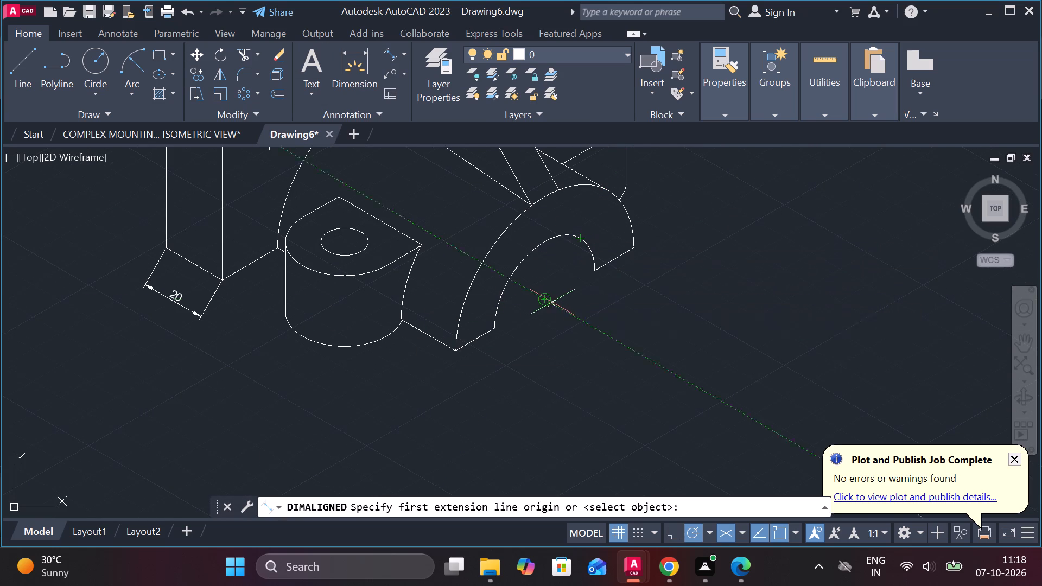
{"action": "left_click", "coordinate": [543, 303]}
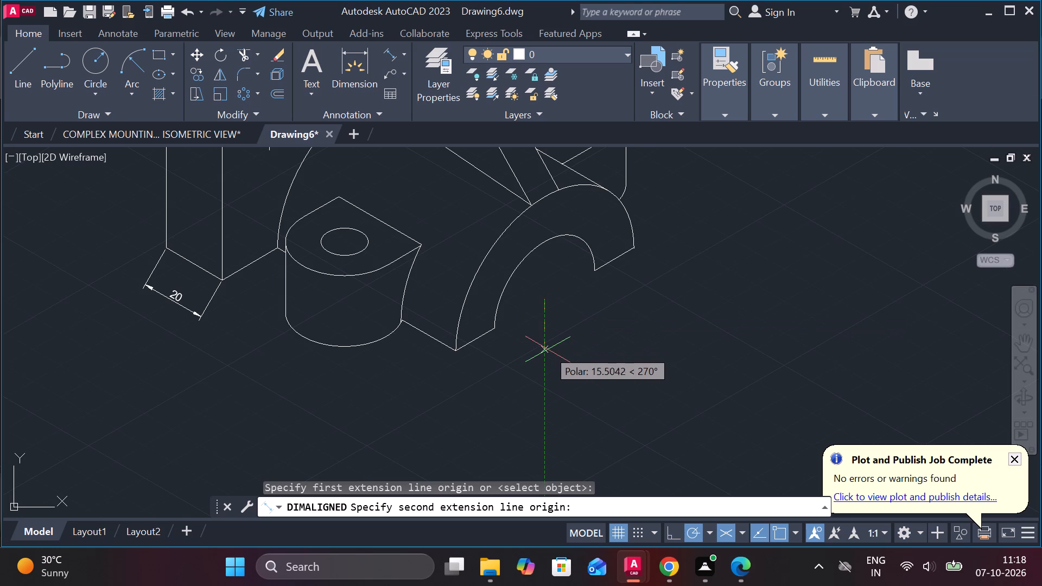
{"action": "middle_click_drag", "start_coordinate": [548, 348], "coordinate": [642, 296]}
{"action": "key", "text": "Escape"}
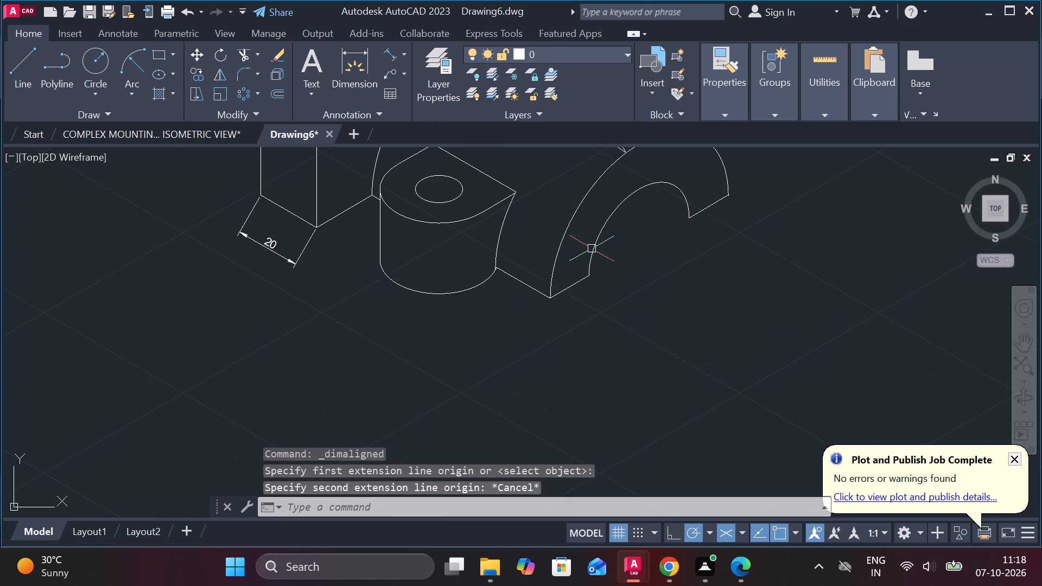
Draw two 330° construction lines, one about 43.5 units long from the half-ring's centre and one from the front lug's base-arc centre.
{"action": "left_click", "coordinate": [14, 68]}
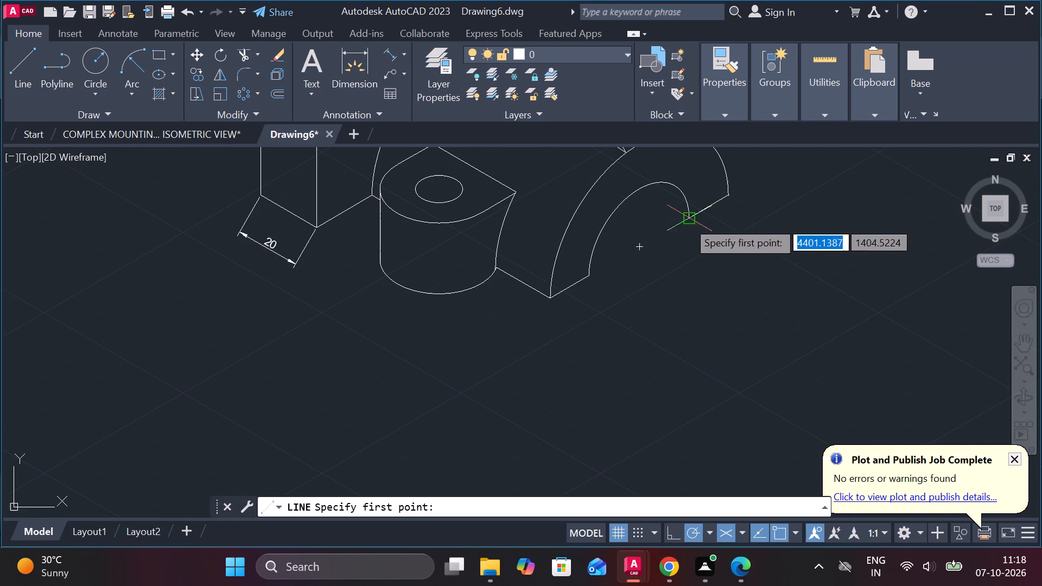
{"action": "left_click", "coordinate": [643, 250]}
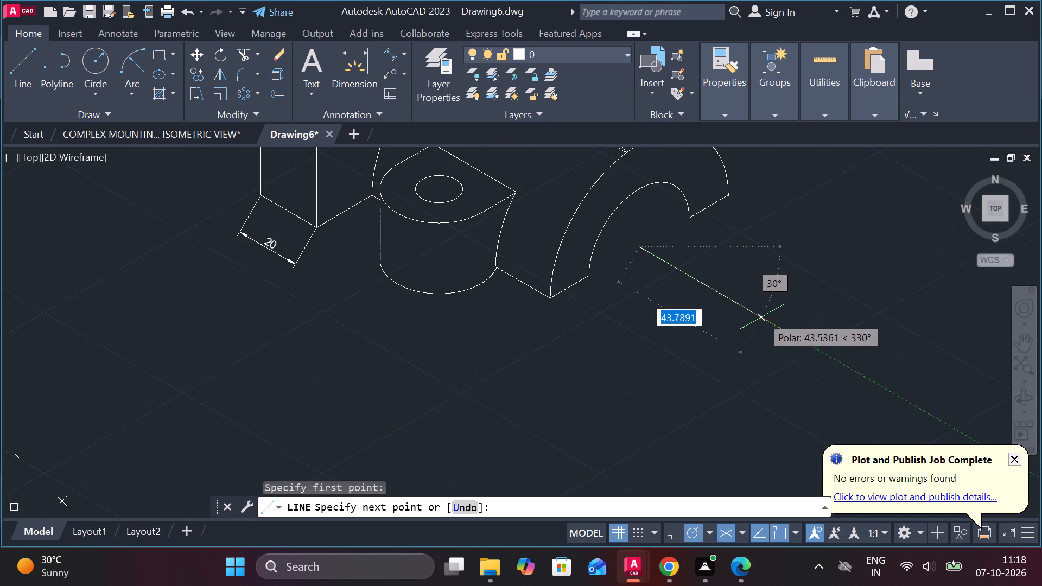
{"action": "left_click", "coordinate": [761, 317]}
{"action": "key", "text": "Escape"}
{"action": "key", "text": "space"}
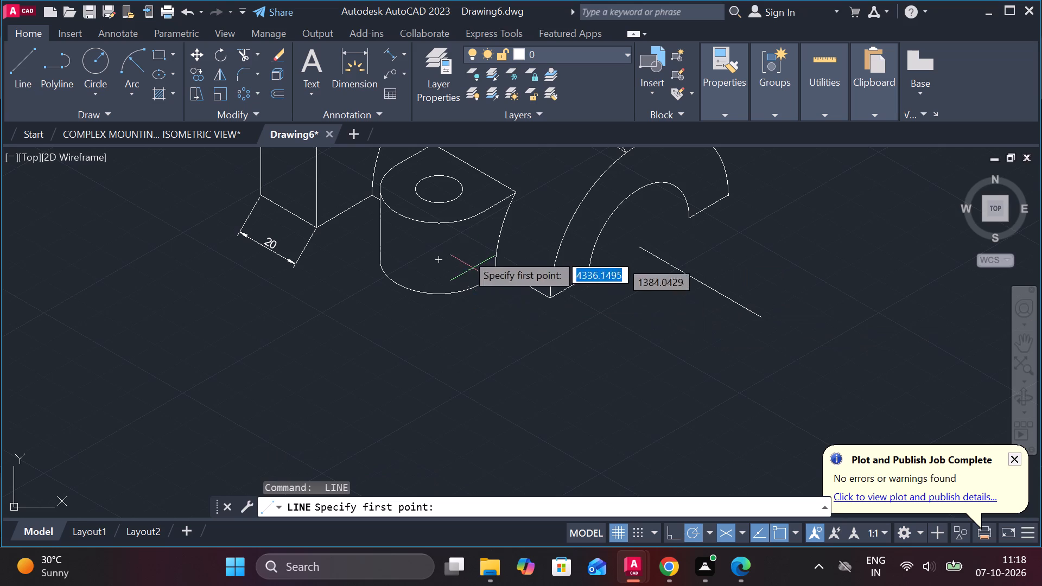
{"action": "left_click", "coordinate": [447, 260]}
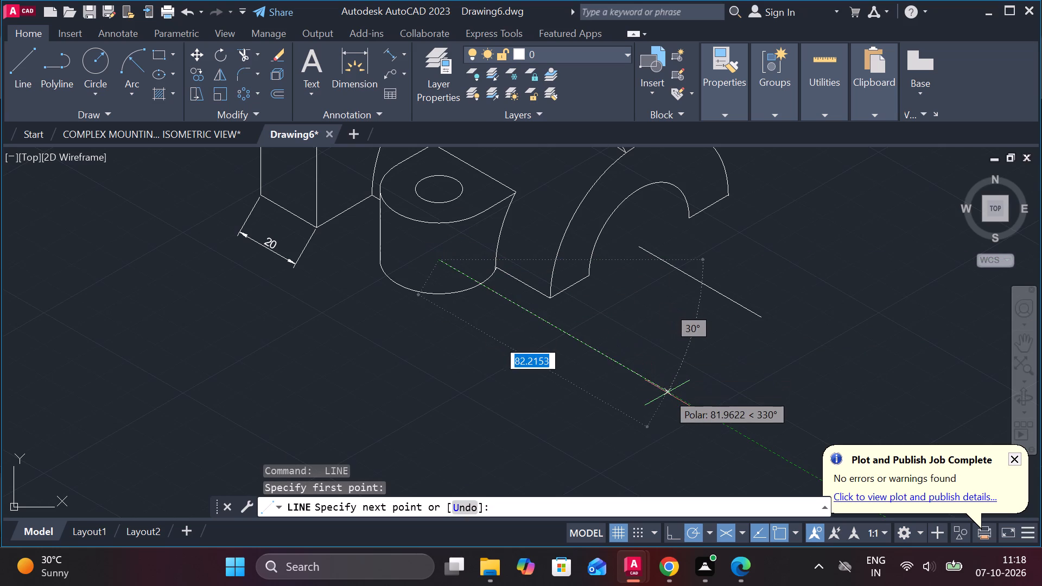
{"action": "left_click", "coordinate": [683, 397]}
{"action": "key", "text": "Escape"}
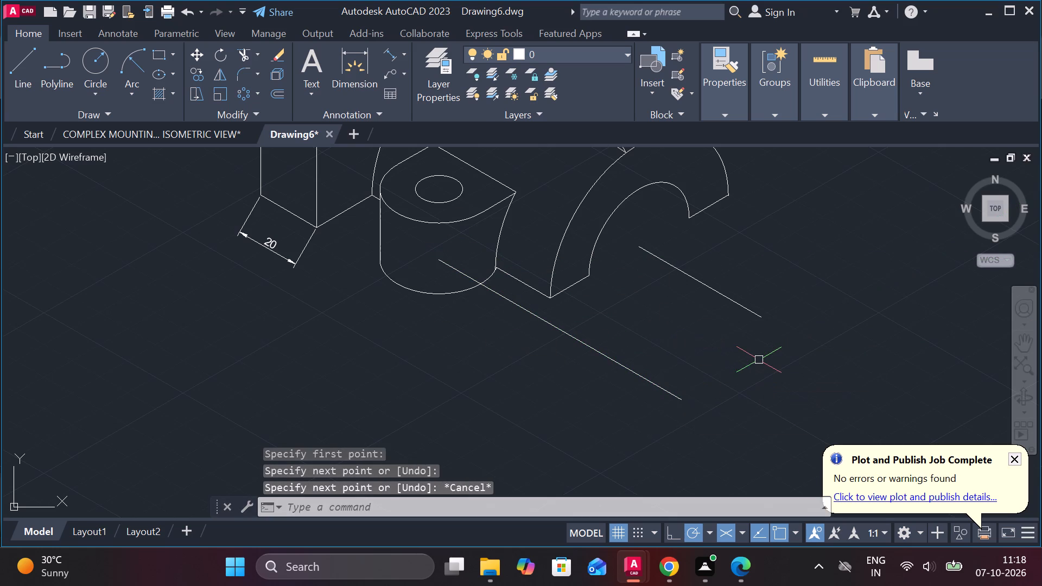
Draw two construction lines sloping down-left, from the front lug's base-arc centre and from the half-ring's lowest front corner.
{"action": "key", "text": "space"}
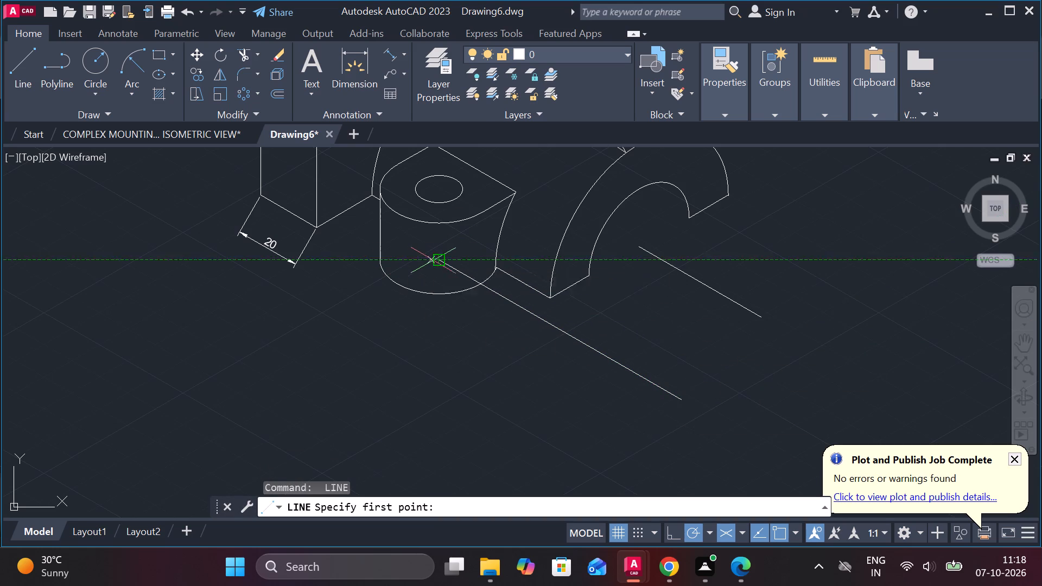
{"action": "left_click", "coordinate": [434, 260]}
{"action": "left_click", "coordinate": [308, 327]}
{"action": "key", "text": "Escape"}
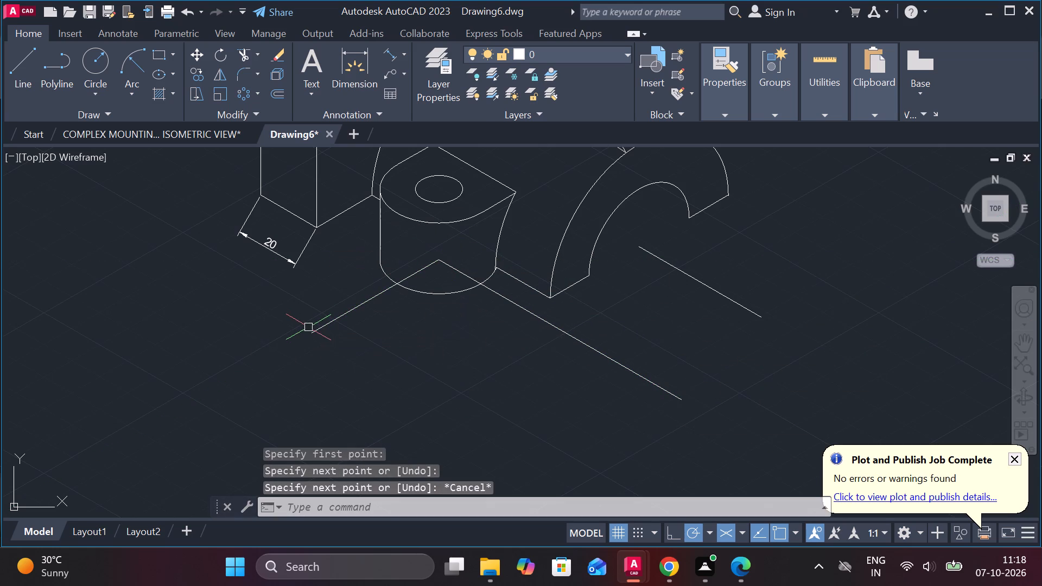
{"action": "key", "text": "space"}
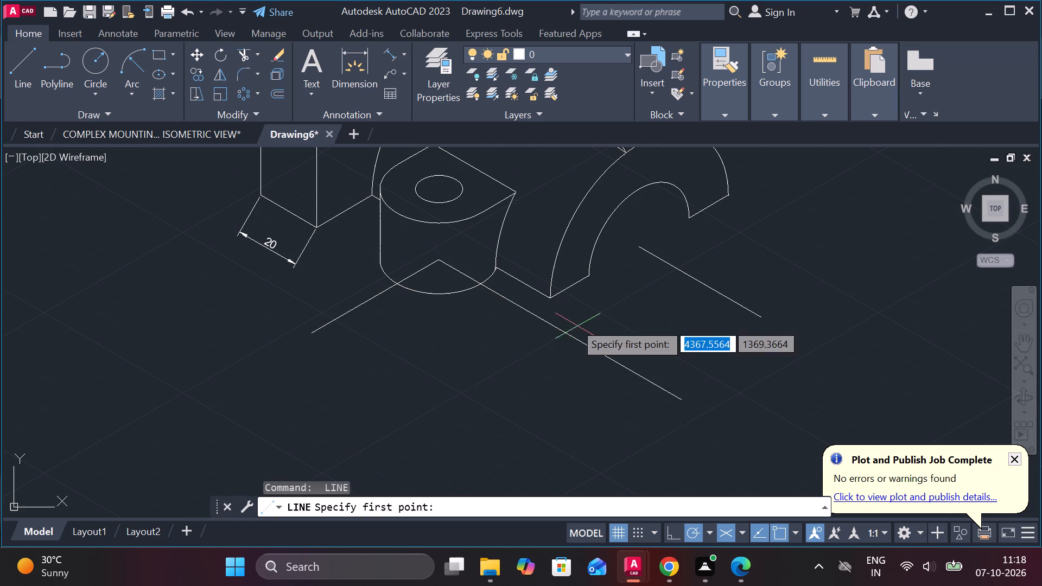
{"action": "left_click", "coordinate": [552, 298]}
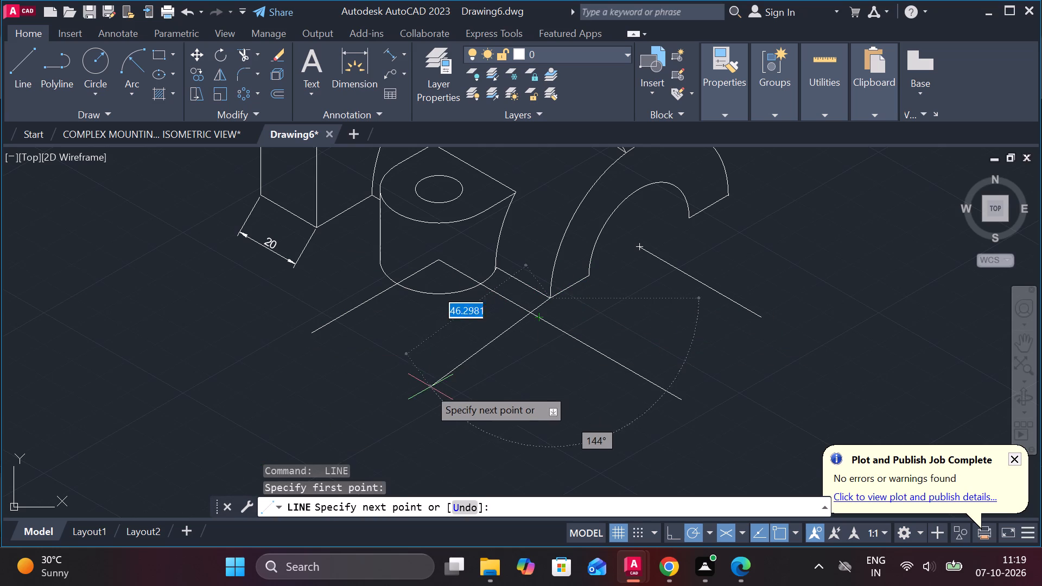
{"action": "left_click", "coordinate": [412, 396]}
{"action": "key", "text": "Escape"}
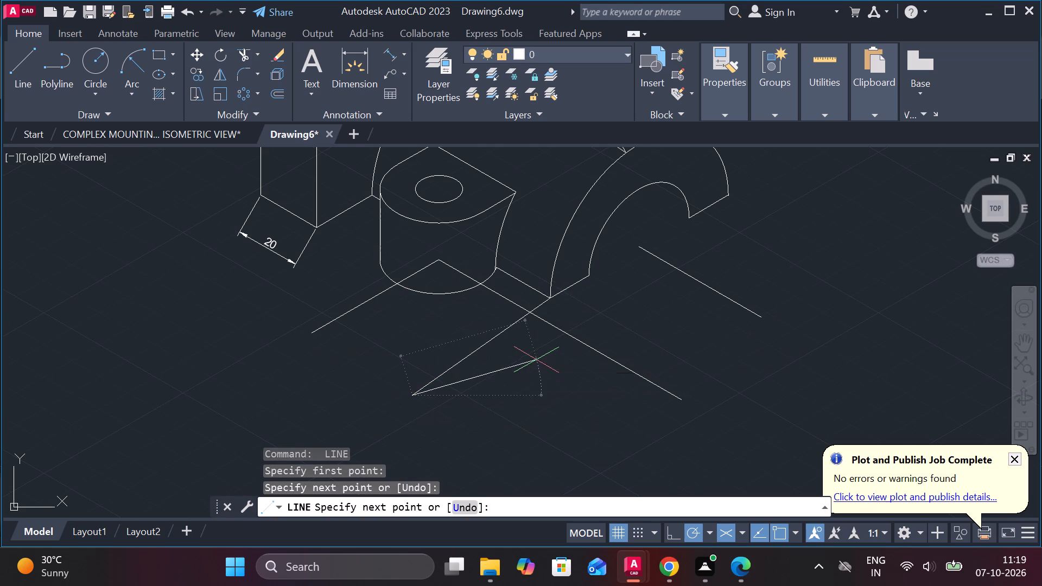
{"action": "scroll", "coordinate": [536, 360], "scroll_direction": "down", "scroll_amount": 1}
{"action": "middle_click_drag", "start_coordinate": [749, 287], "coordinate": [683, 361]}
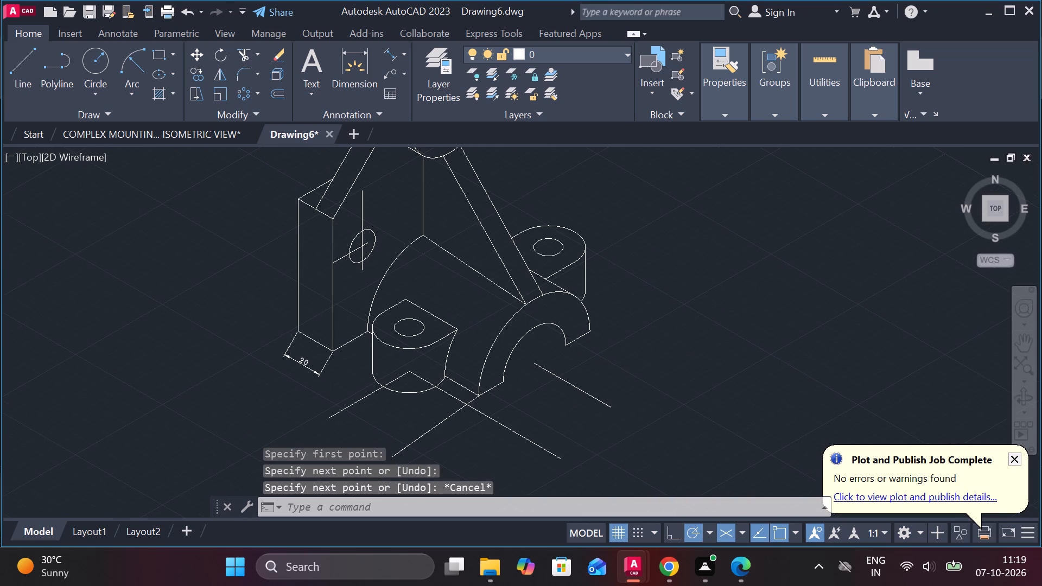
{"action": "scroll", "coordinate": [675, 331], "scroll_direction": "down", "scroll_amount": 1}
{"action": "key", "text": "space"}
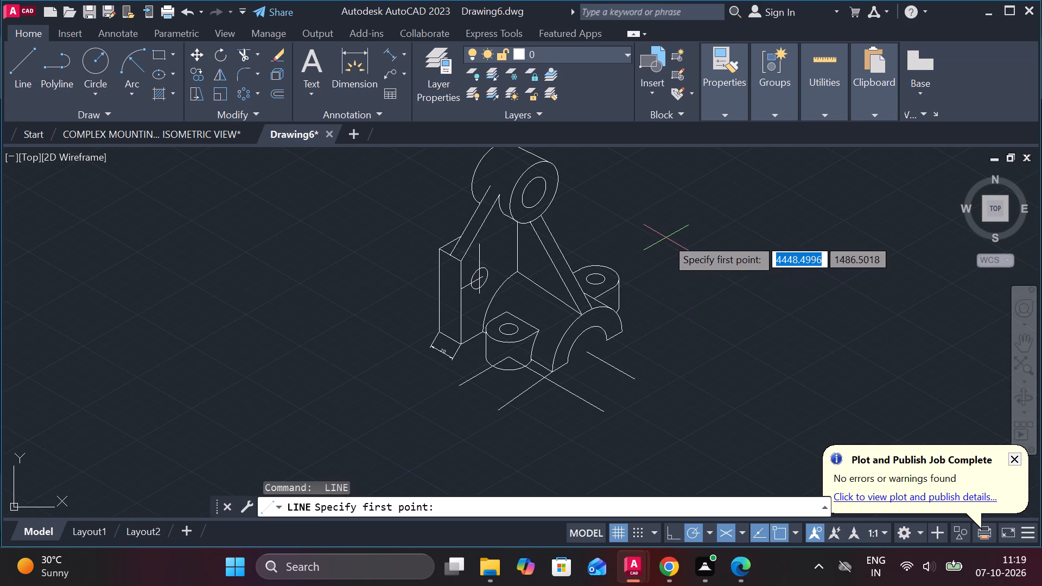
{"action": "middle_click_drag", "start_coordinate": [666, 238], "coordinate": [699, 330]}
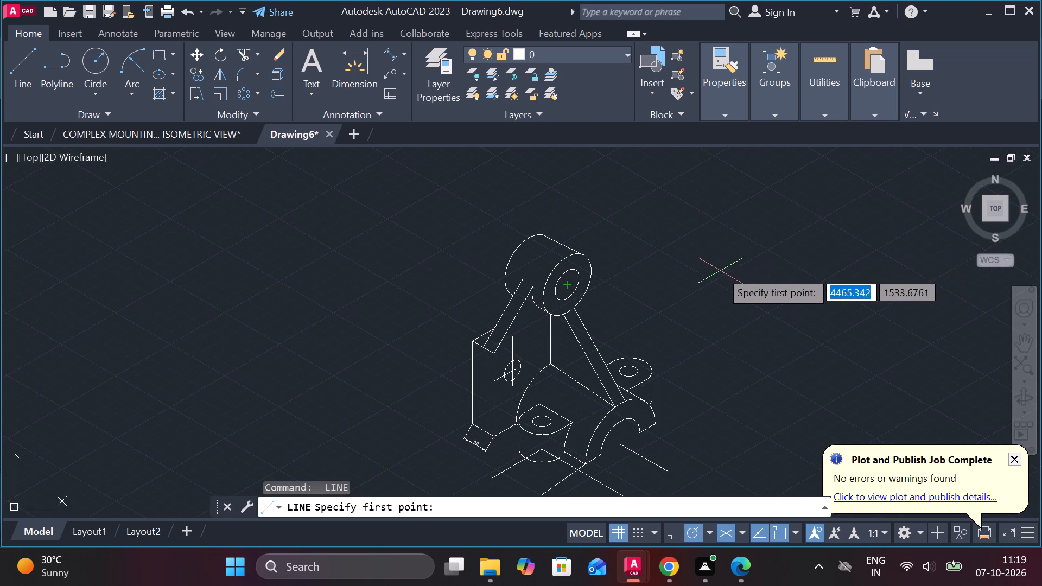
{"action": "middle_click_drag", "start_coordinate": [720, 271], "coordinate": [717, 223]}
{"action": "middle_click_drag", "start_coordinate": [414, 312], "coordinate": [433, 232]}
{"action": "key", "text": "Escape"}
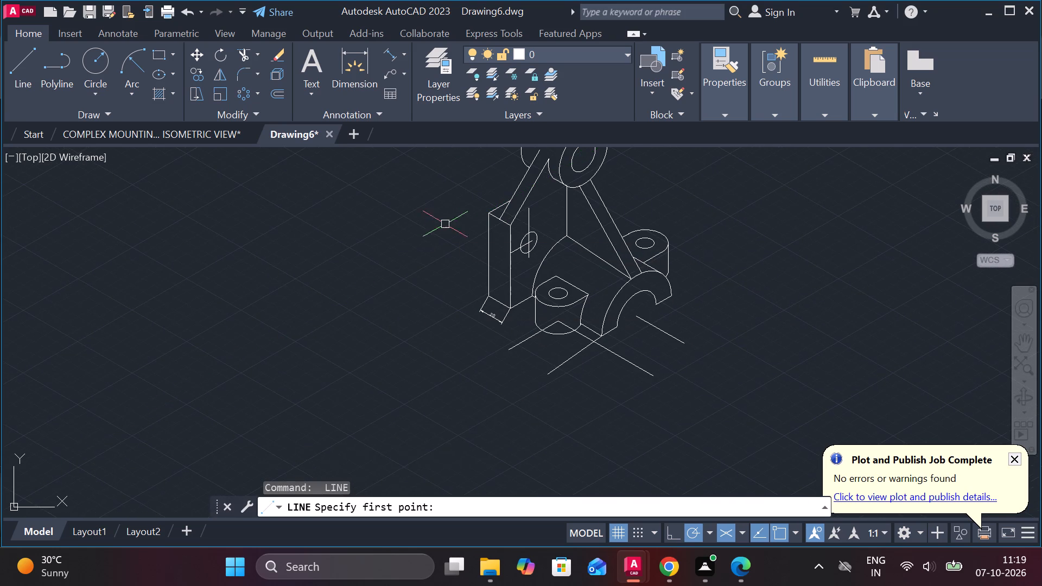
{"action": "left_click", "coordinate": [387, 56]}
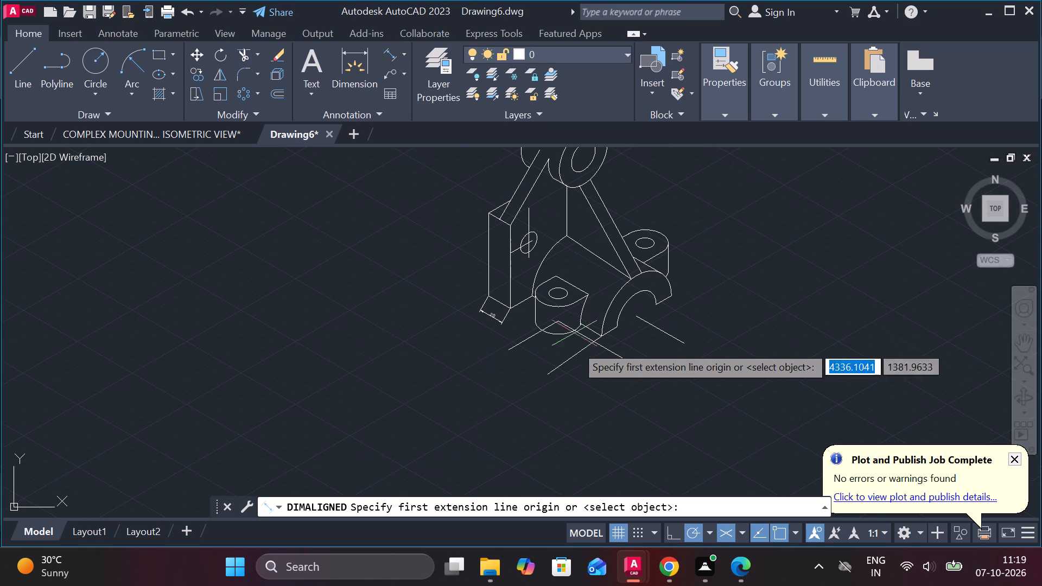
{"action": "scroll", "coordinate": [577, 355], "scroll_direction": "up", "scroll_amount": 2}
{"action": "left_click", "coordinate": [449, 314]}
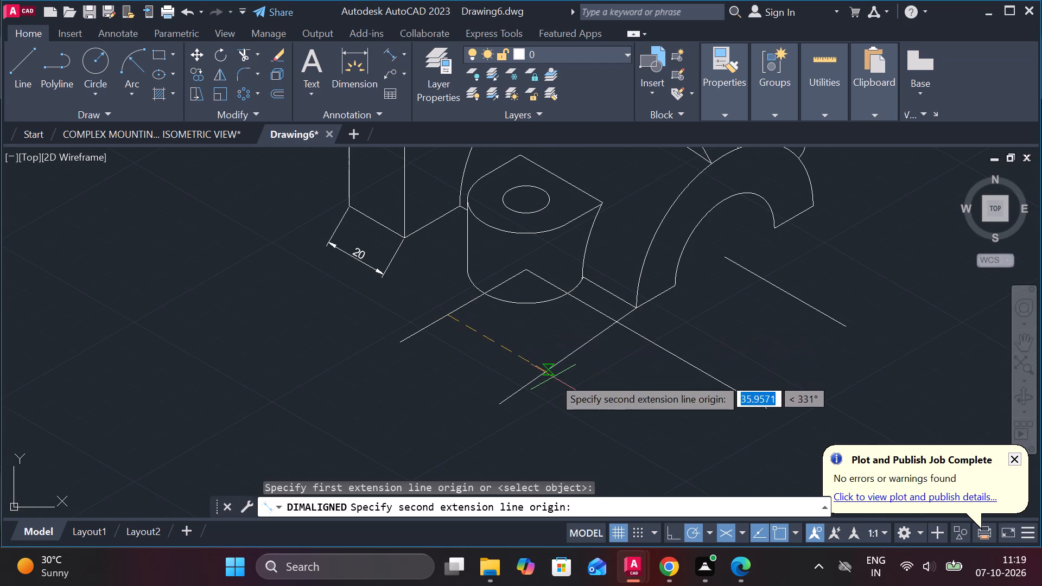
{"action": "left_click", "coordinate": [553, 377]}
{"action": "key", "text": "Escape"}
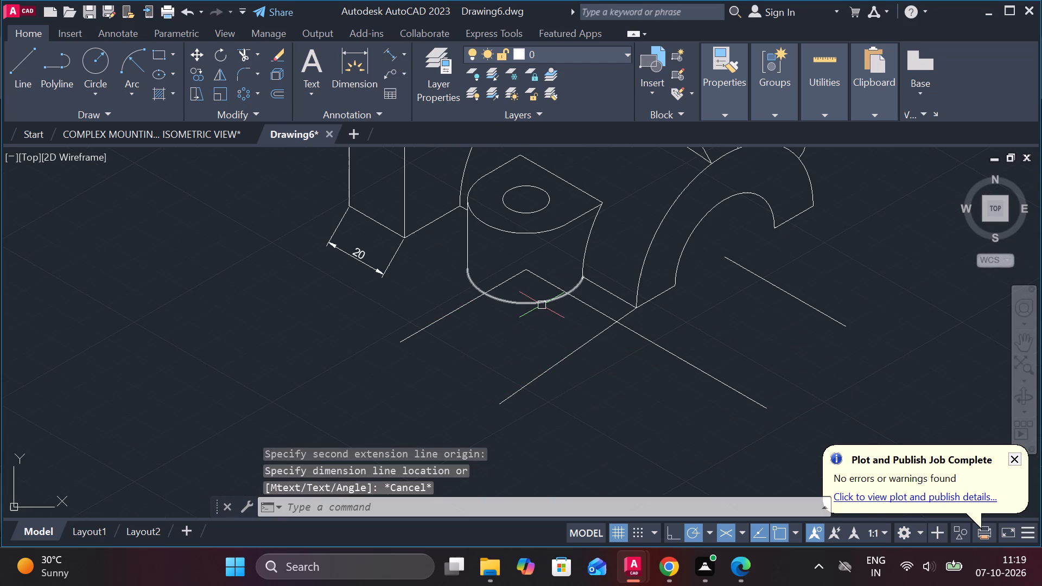
Add an aligned dimension from the front lug's base-arc centre to where its 330° line crosses the half-ring's down-left construction line.
{"action": "key", "text": "space"}
{"action": "left_click", "coordinate": [528, 272]}
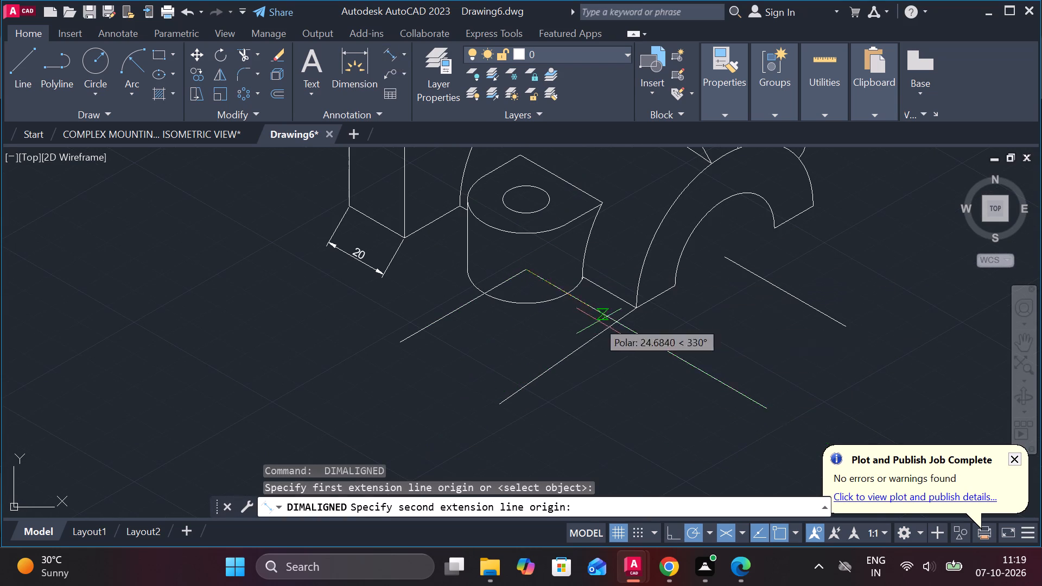
{"action": "left_click", "coordinate": [614, 322]}
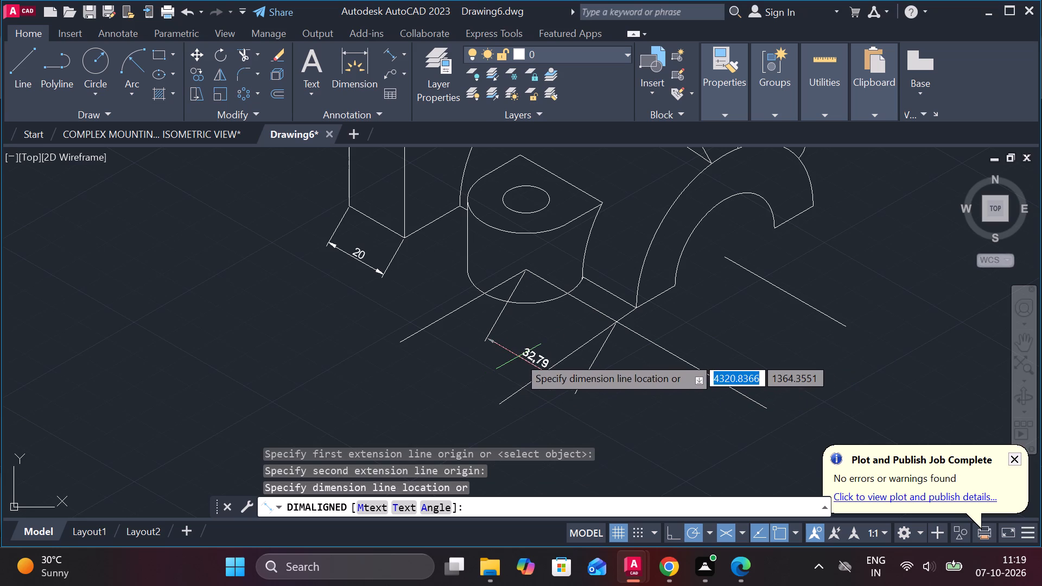
{"action": "left_click", "coordinate": [518, 356]}
{"action": "key", "text": "Escape"}
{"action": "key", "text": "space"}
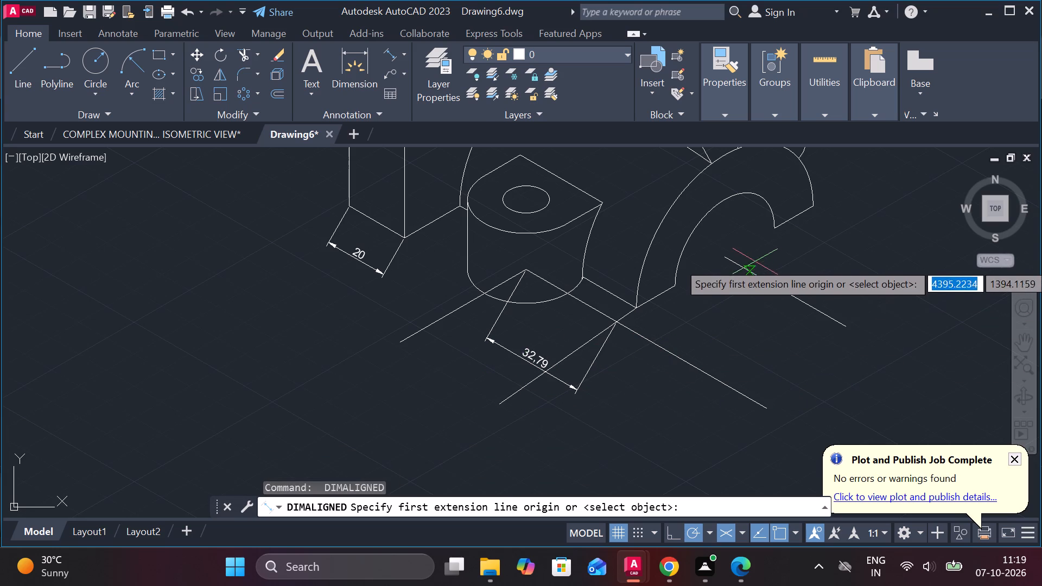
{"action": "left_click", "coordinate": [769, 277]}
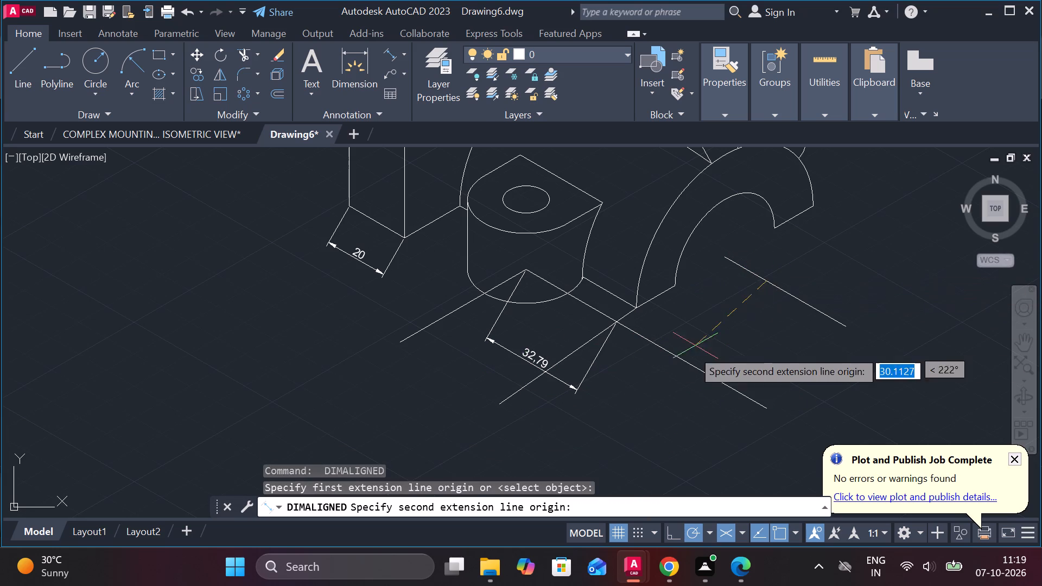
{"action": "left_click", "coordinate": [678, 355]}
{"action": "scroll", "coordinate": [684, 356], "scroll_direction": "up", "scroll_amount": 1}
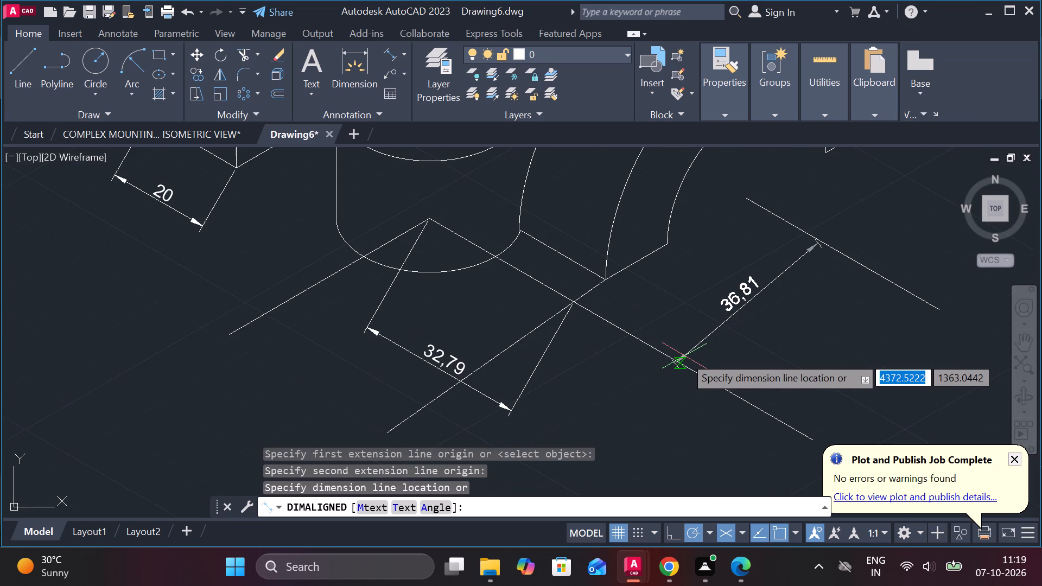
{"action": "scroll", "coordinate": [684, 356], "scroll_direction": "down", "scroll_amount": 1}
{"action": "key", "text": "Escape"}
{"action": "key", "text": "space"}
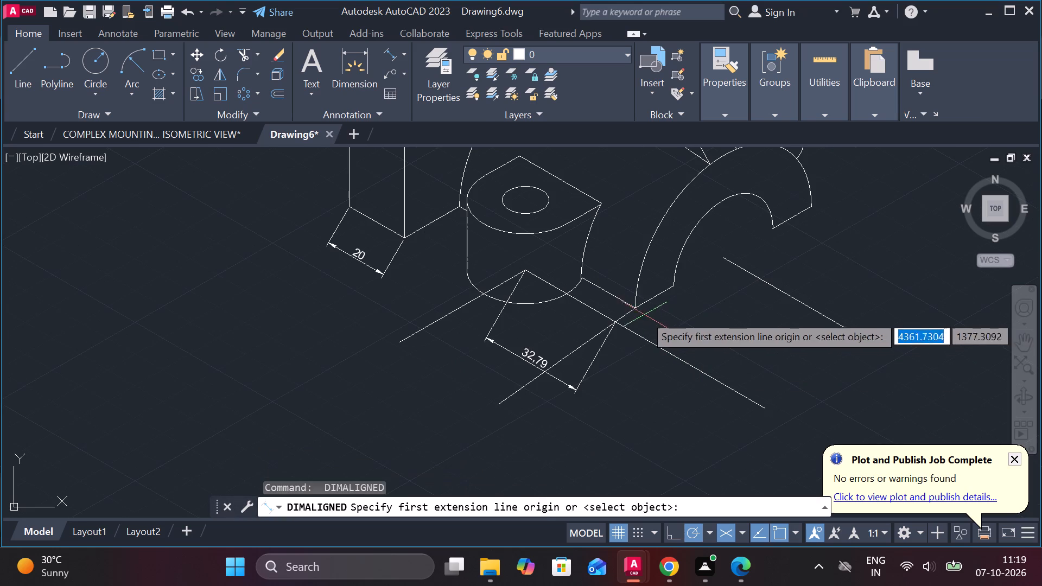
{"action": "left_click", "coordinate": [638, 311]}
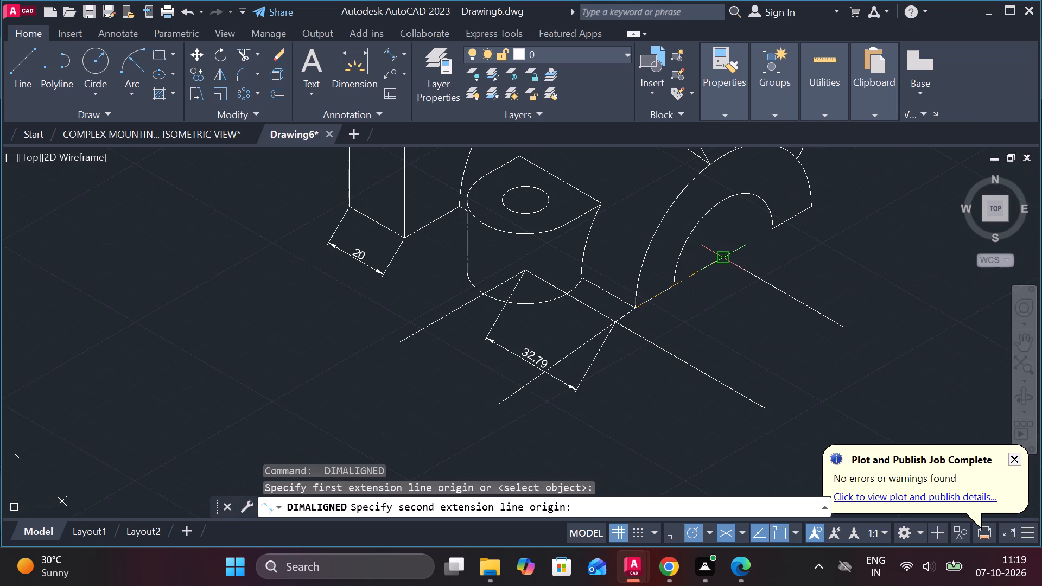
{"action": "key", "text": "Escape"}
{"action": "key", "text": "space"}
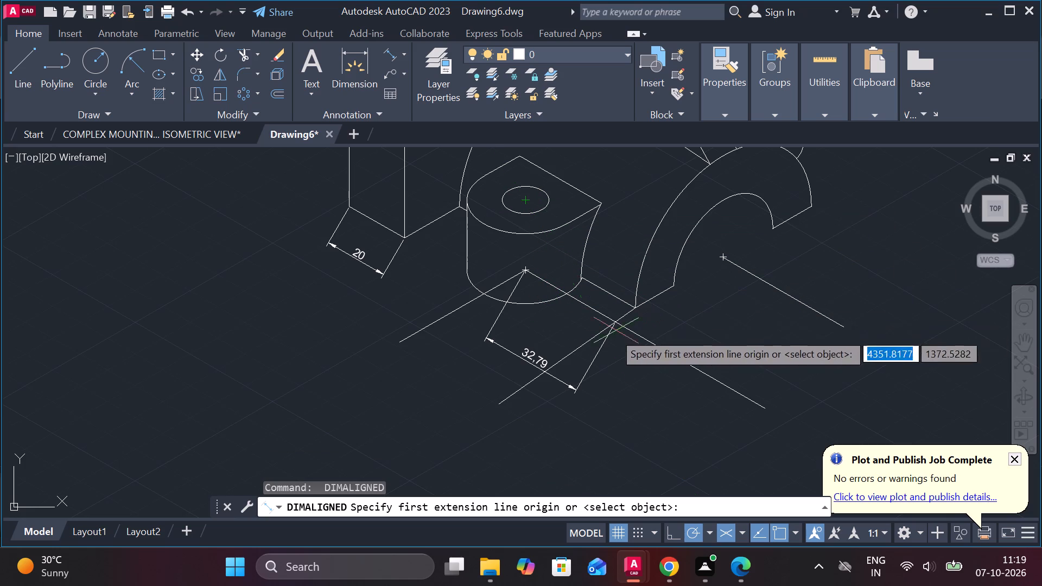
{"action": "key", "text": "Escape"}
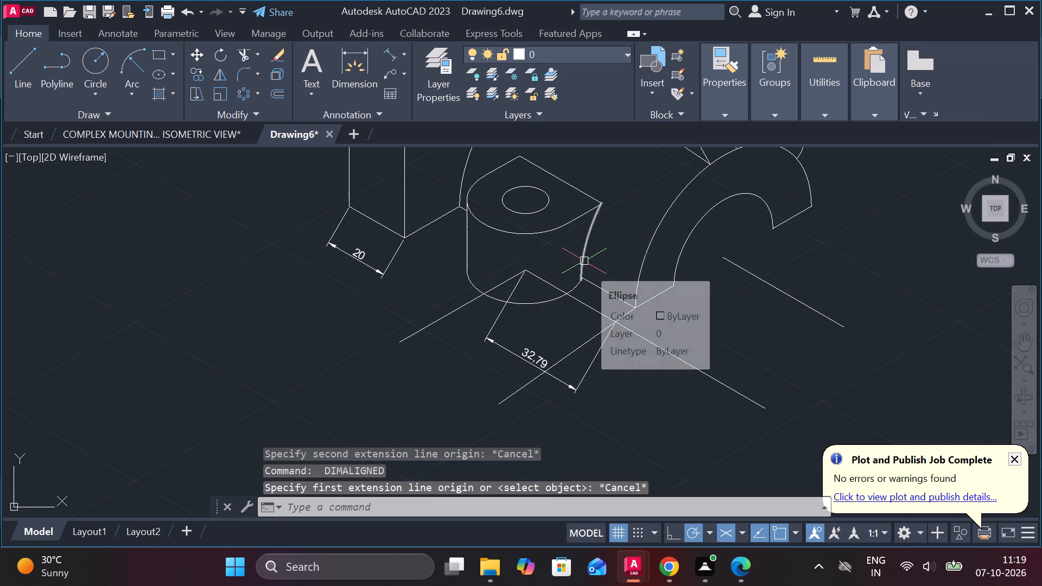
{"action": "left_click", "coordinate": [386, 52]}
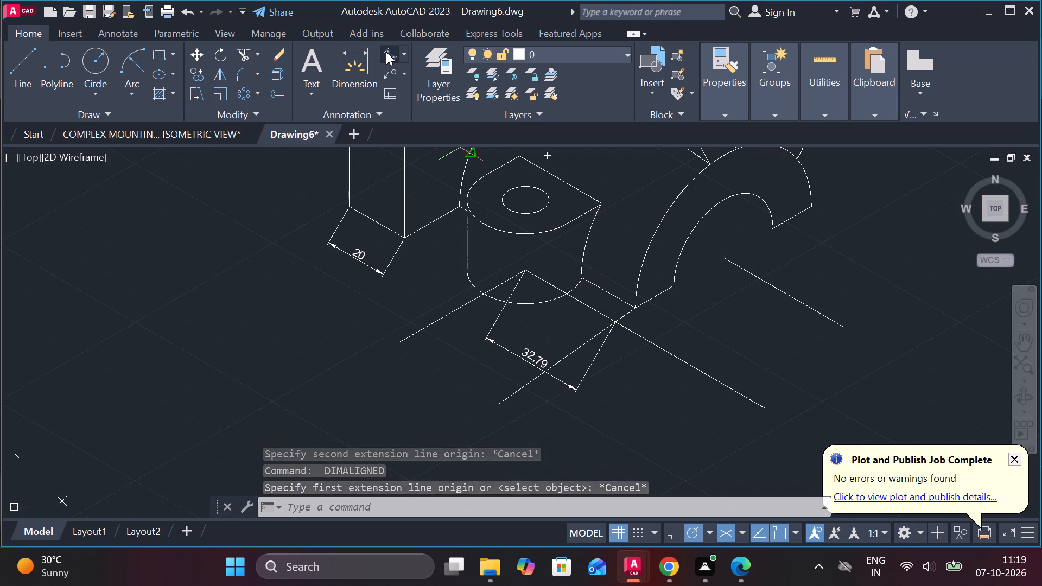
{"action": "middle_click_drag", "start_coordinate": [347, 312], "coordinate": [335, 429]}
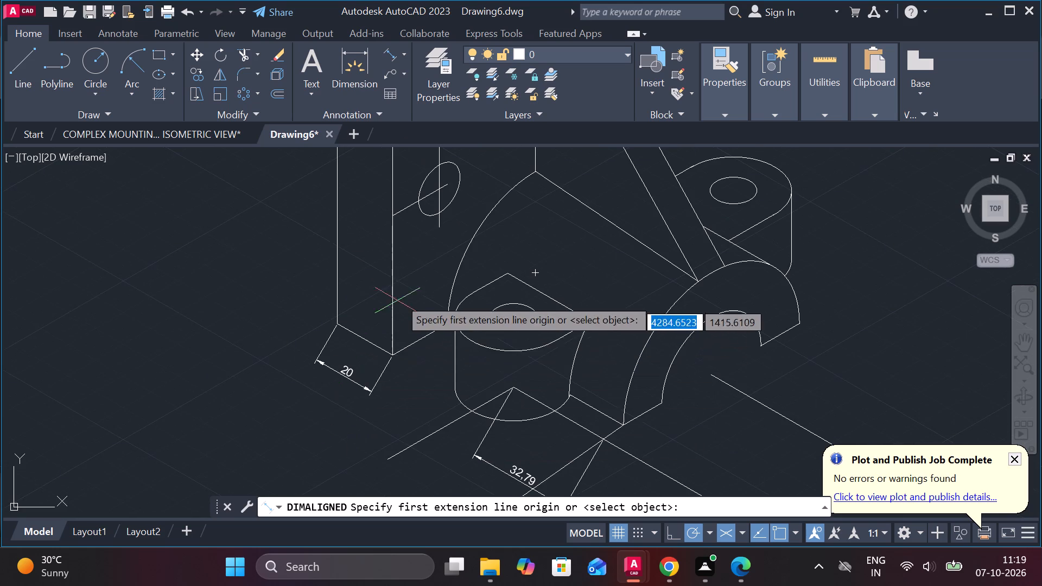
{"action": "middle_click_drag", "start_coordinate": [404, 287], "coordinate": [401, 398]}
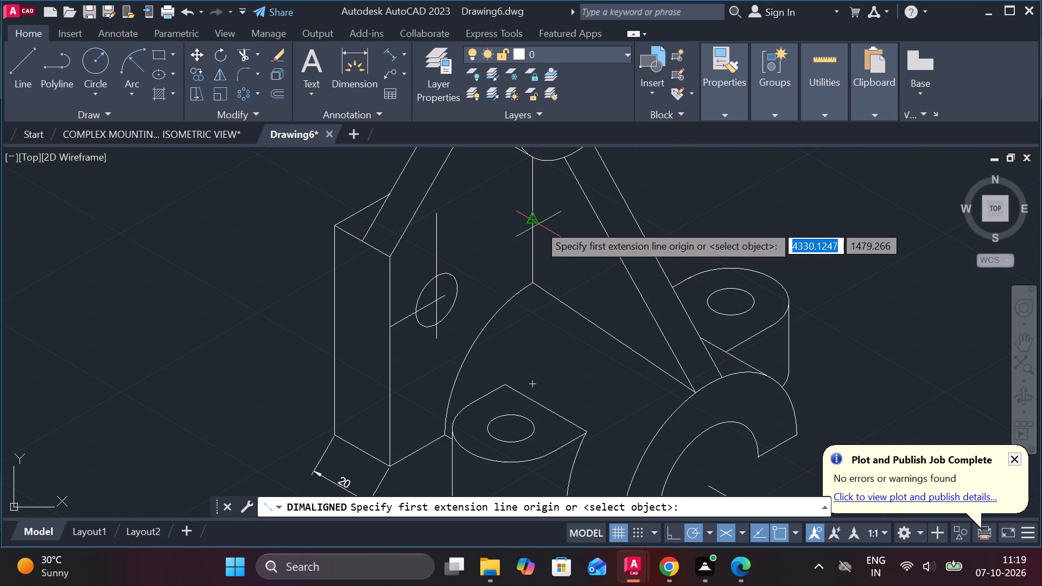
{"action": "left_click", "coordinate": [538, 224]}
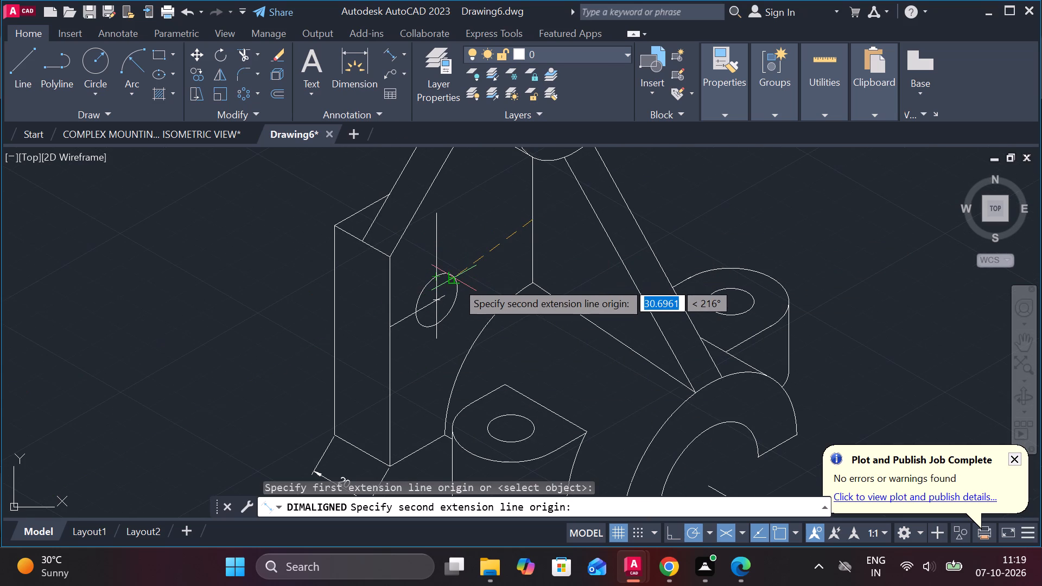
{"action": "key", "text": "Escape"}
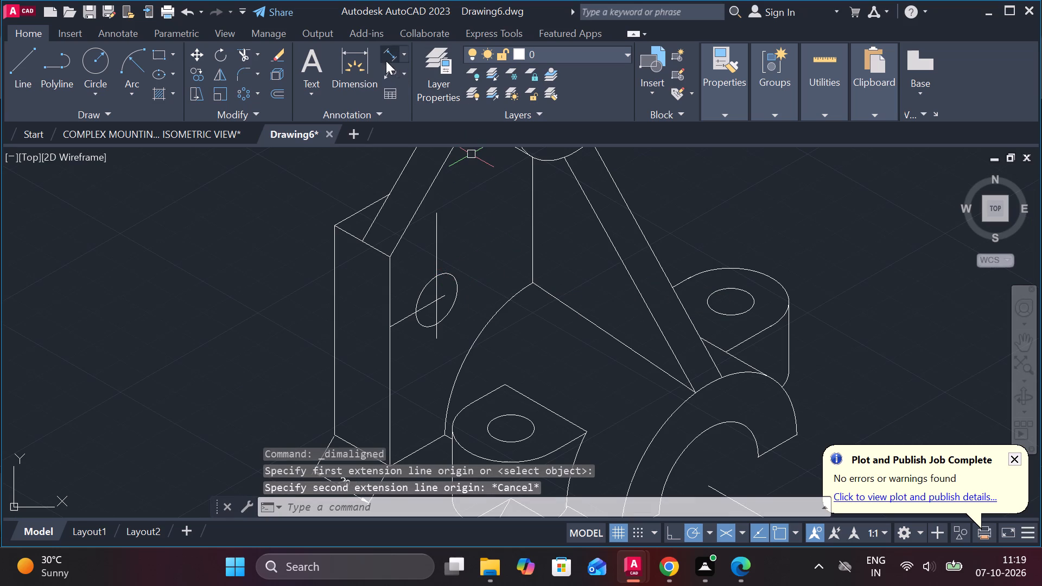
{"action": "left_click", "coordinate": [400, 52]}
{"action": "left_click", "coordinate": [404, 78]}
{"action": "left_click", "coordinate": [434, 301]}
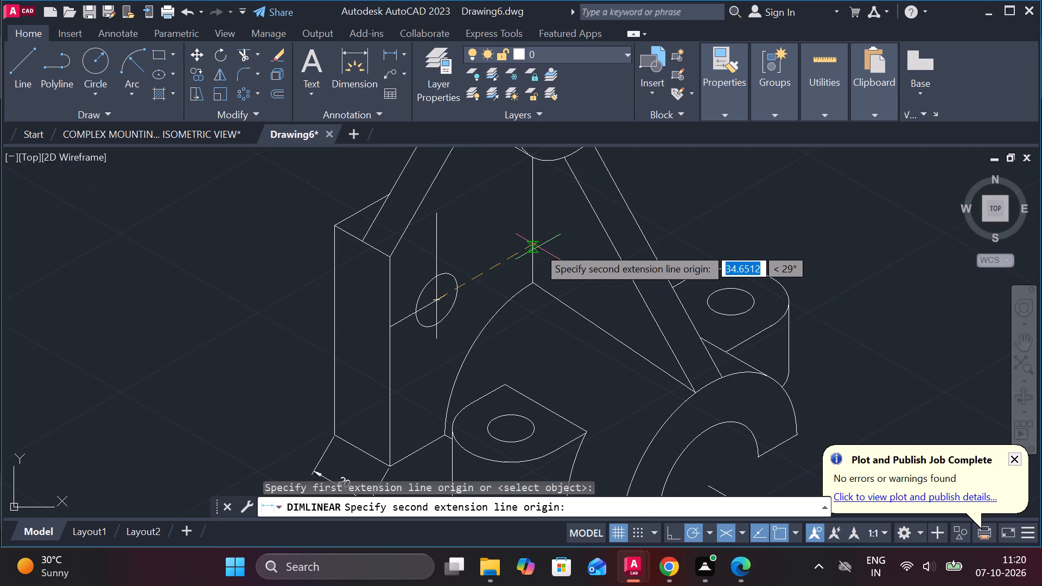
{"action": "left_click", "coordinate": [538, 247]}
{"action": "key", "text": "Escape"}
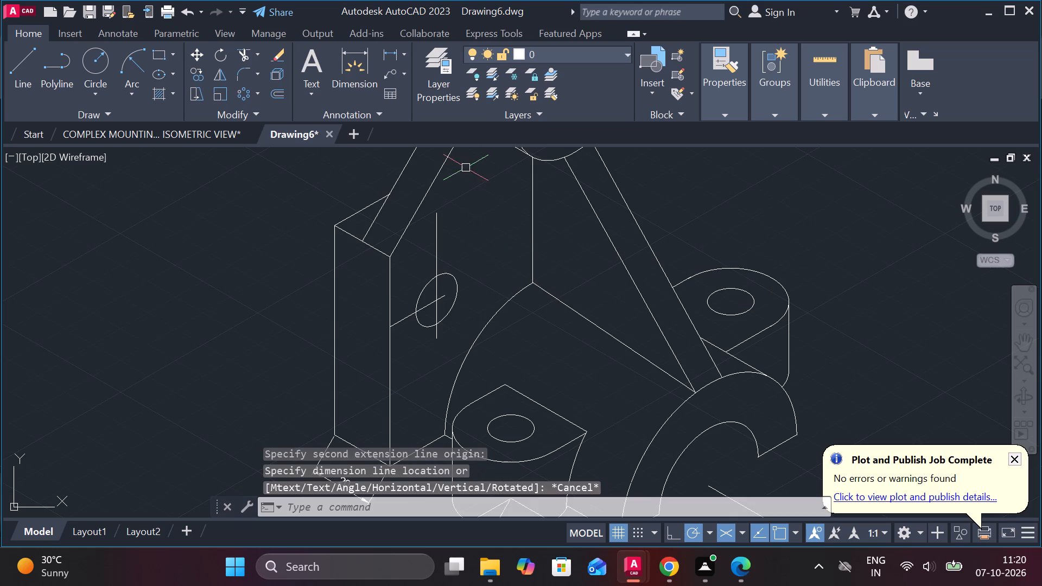
Add an aligned dimension at 30° from the upright plate's hole centre to the central vertical edge, placed just above the hole.
{"action": "left_click", "coordinate": [403, 54]}
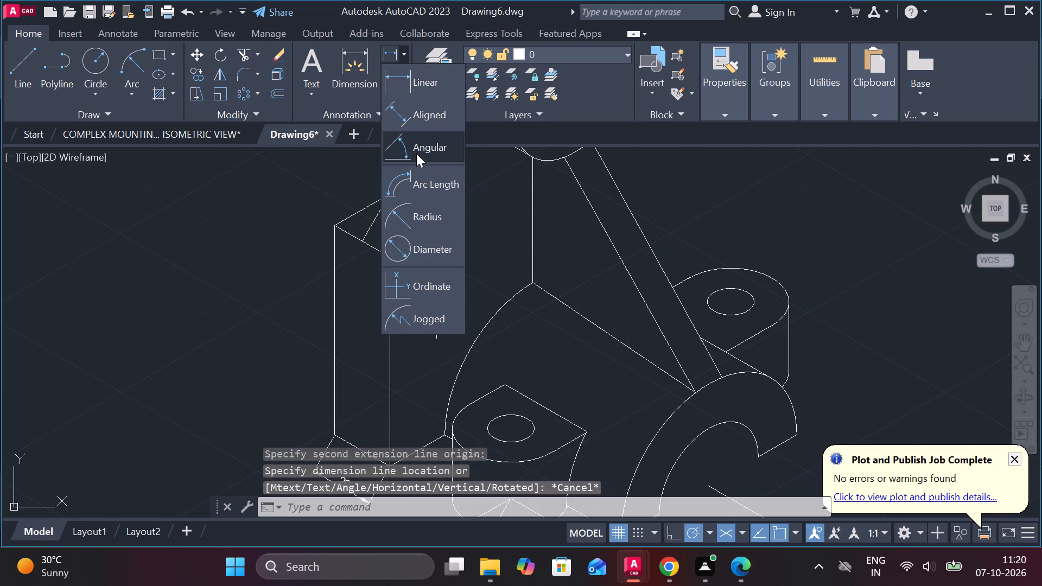
{"action": "left_click", "coordinate": [415, 111]}
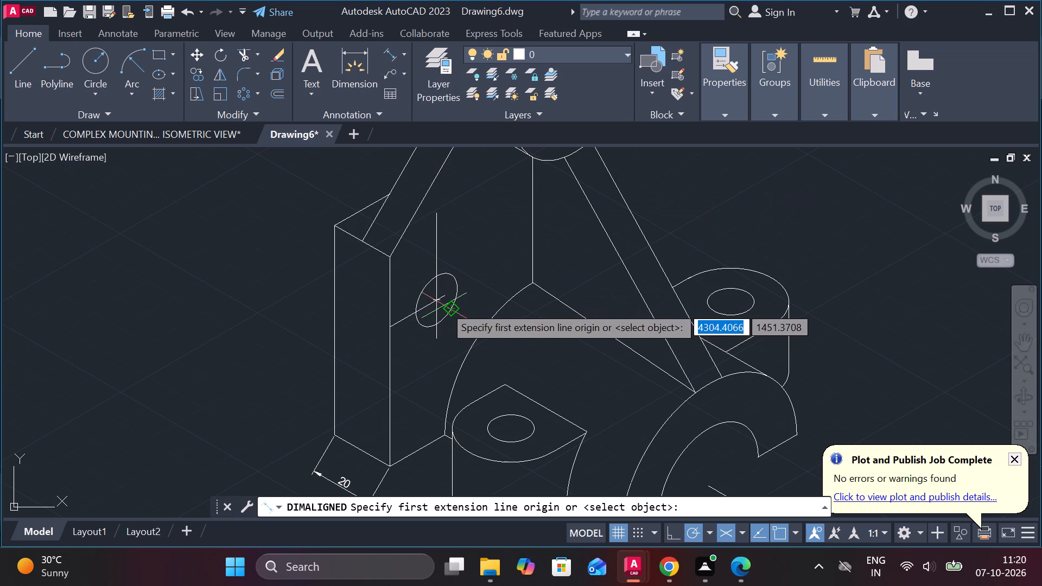
{"action": "scroll", "coordinate": [444, 305], "scroll_direction": "up", "scroll_amount": 3}
{"action": "left_click", "coordinate": [399, 278]}
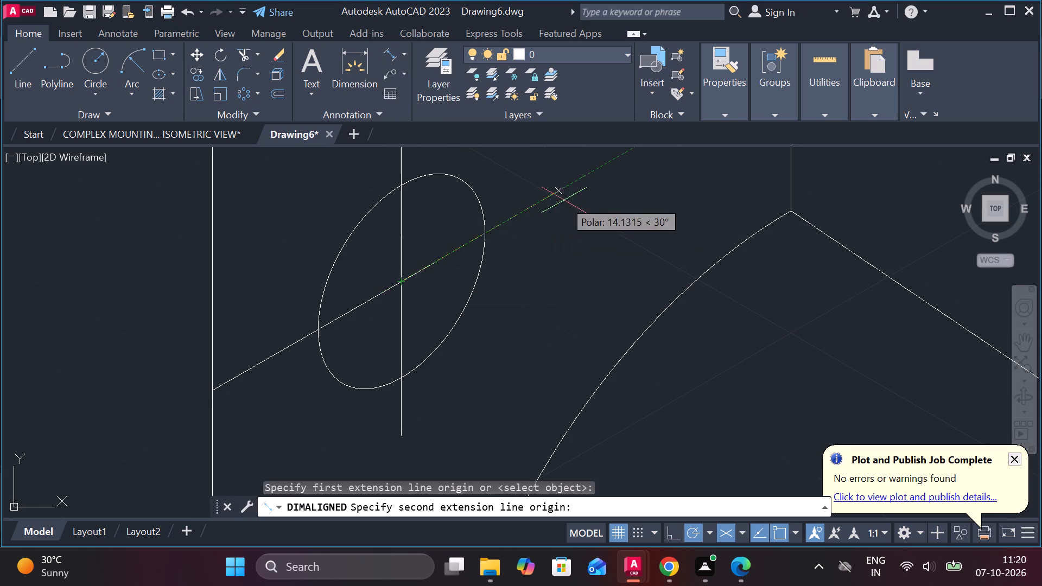
{"action": "middle_click_drag", "start_coordinate": [564, 200], "coordinate": [506, 364]}
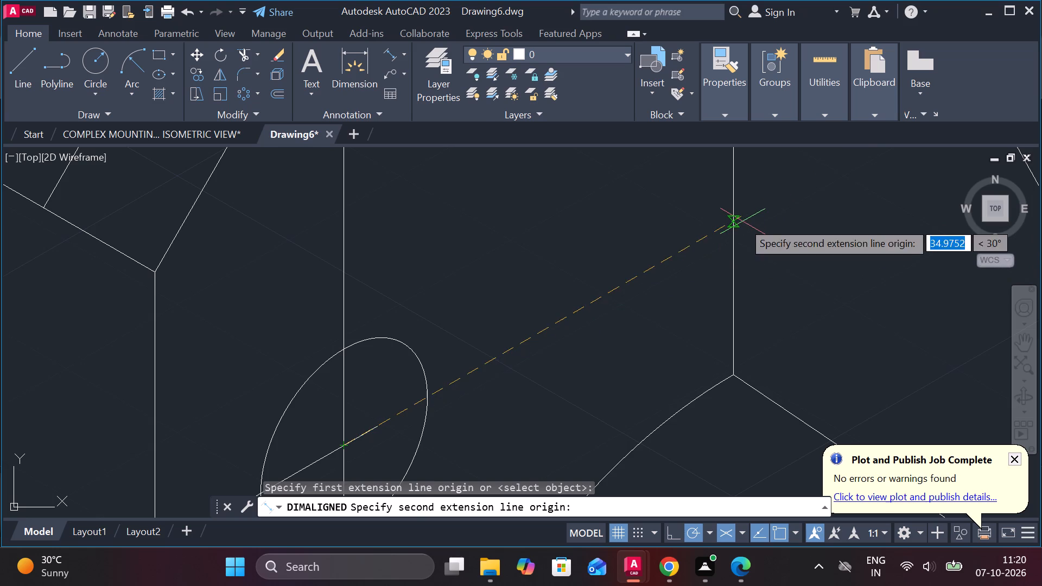
{"action": "left_click", "coordinate": [742, 221]}
{"action": "scroll", "coordinate": [677, 200], "scroll_direction": "down", "scroll_amount": 2}
{"action": "left_click", "coordinate": [671, 192]}
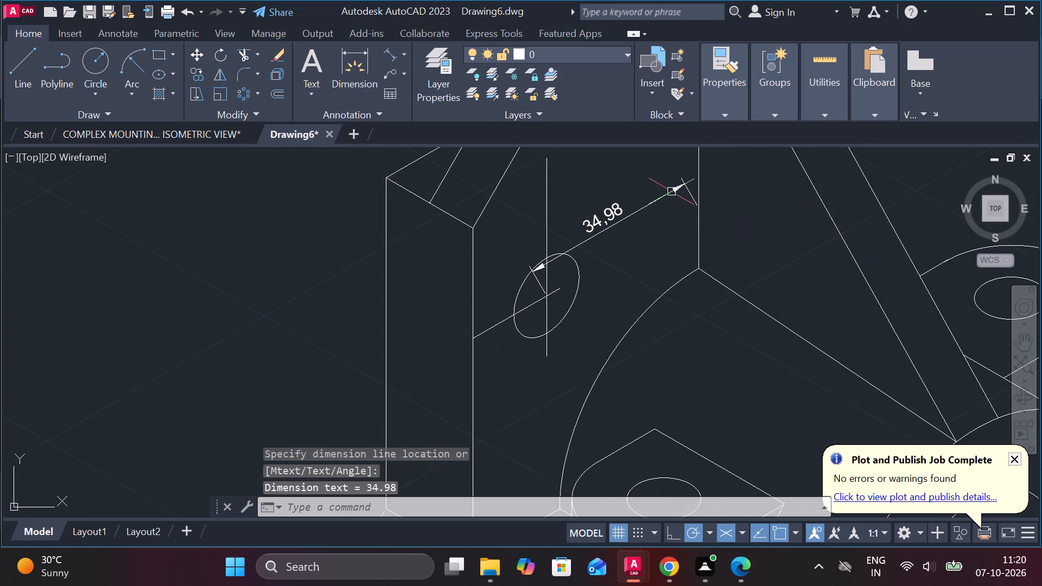
Add an aligned dimension across the width of the sloping rib above the upright plate, placed directly between its two edges.
{"action": "scroll", "coordinate": [665, 216], "scroll_direction": "down", "scroll_amount": 1}
{"action": "middle_click_drag", "start_coordinate": [605, 293], "coordinate": [541, 412]}
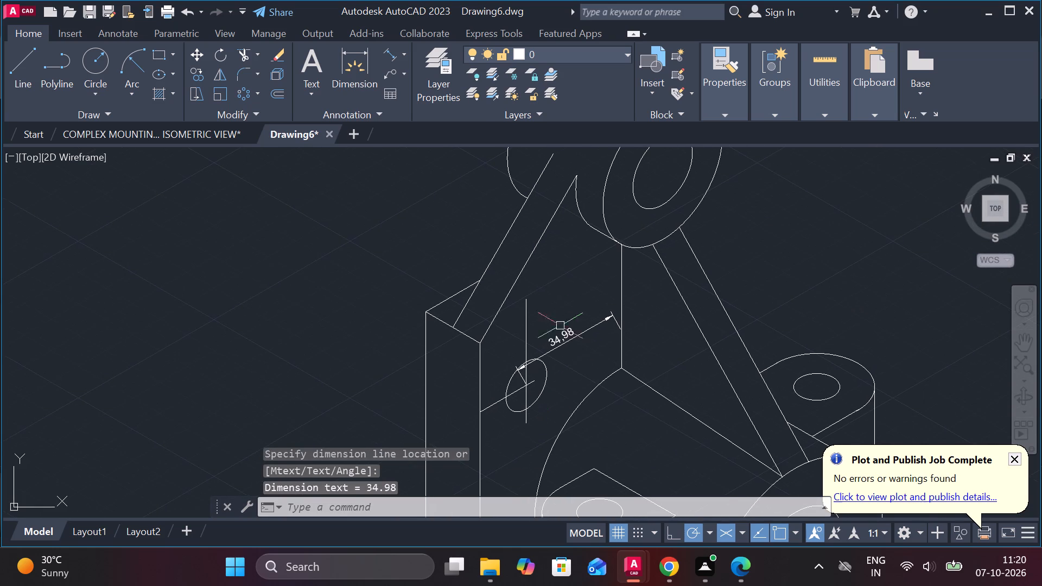
{"action": "key", "text": "space"}
{"action": "left_click", "coordinate": [511, 245]}
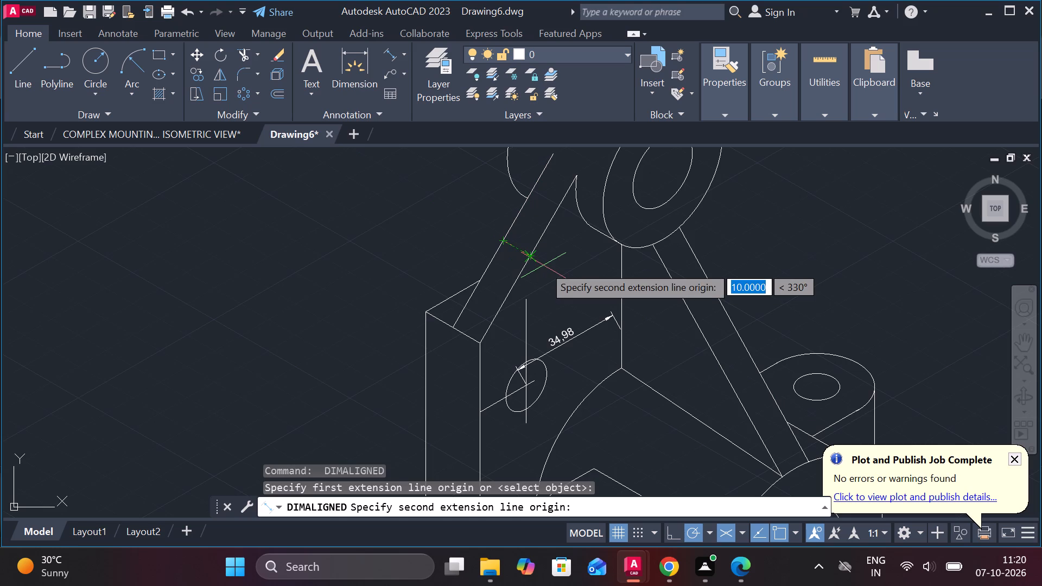
{"action": "scroll", "coordinate": [543, 265], "scroll_direction": "down", "scroll_amount": 1}
{"action": "scroll", "coordinate": [543, 265], "scroll_direction": "up", "scroll_amount": 2}
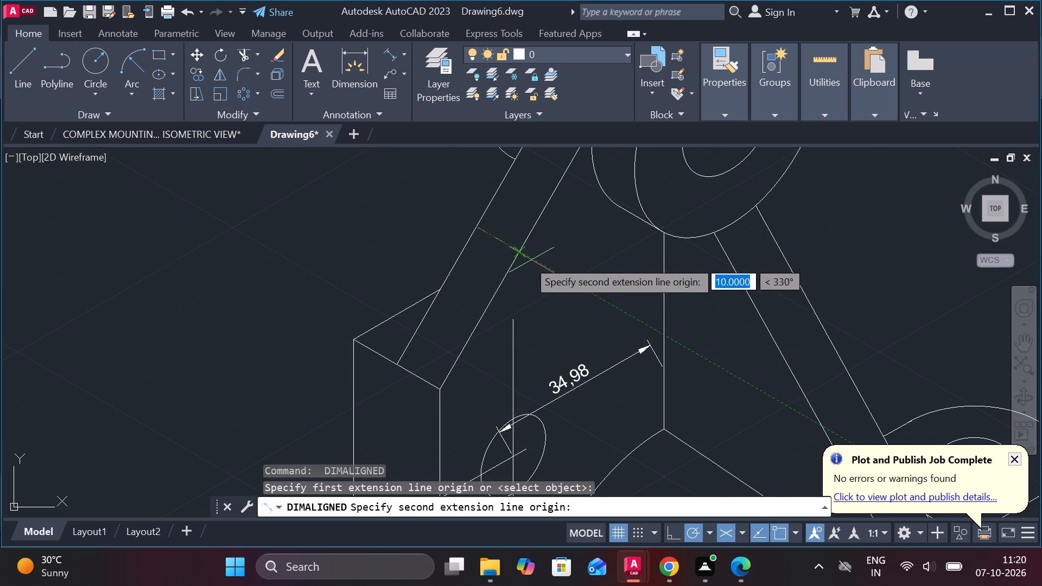
{"action": "left_click", "coordinate": [521, 251]}
{"action": "scroll", "coordinate": [498, 260], "scroll_direction": "up", "scroll_amount": 1}
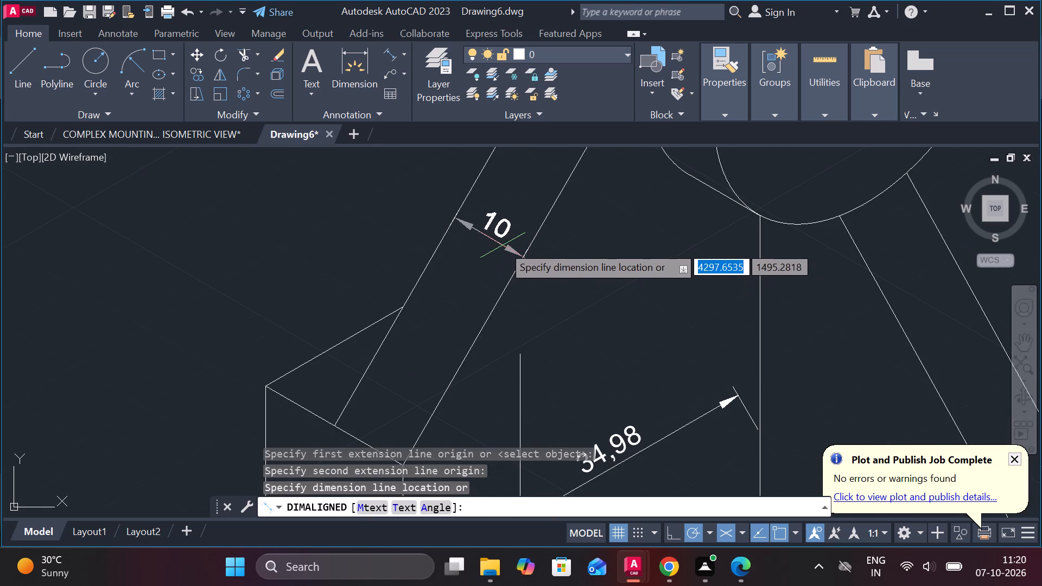
{"action": "left_click", "coordinate": [503, 245]}
{"action": "scroll", "coordinate": [577, 263], "scroll_direction": "down", "scroll_amount": 2}
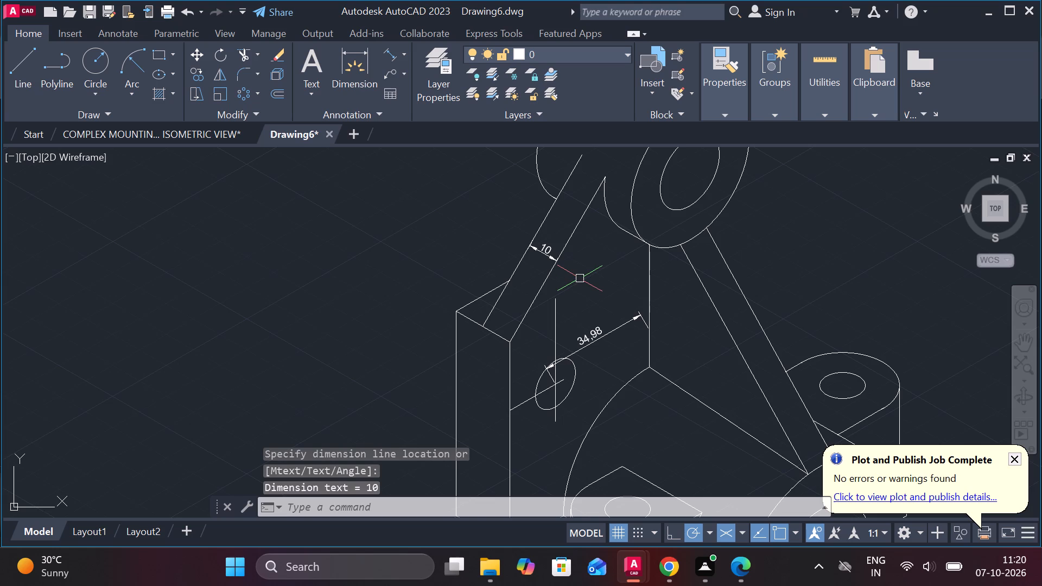
Add an aligned dimension to the upright plate's outer vertical edge, from top corner to bottom corner, placed outside the plate.
{"action": "key", "text": "space"}
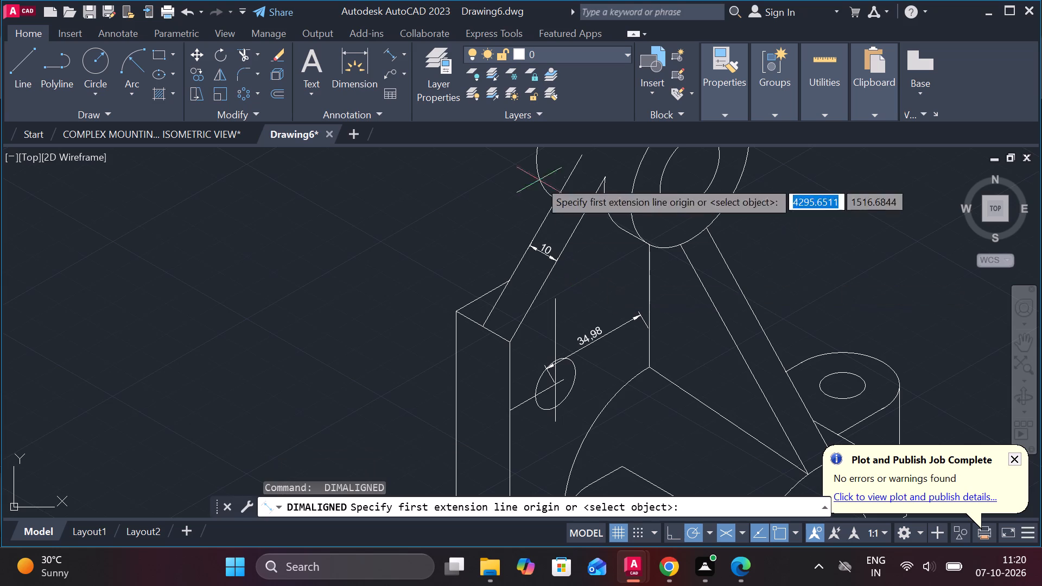
{"action": "left_click", "coordinate": [387, 59]}
{"action": "scroll", "coordinate": [424, 287], "scroll_direction": "down", "scroll_amount": 1}
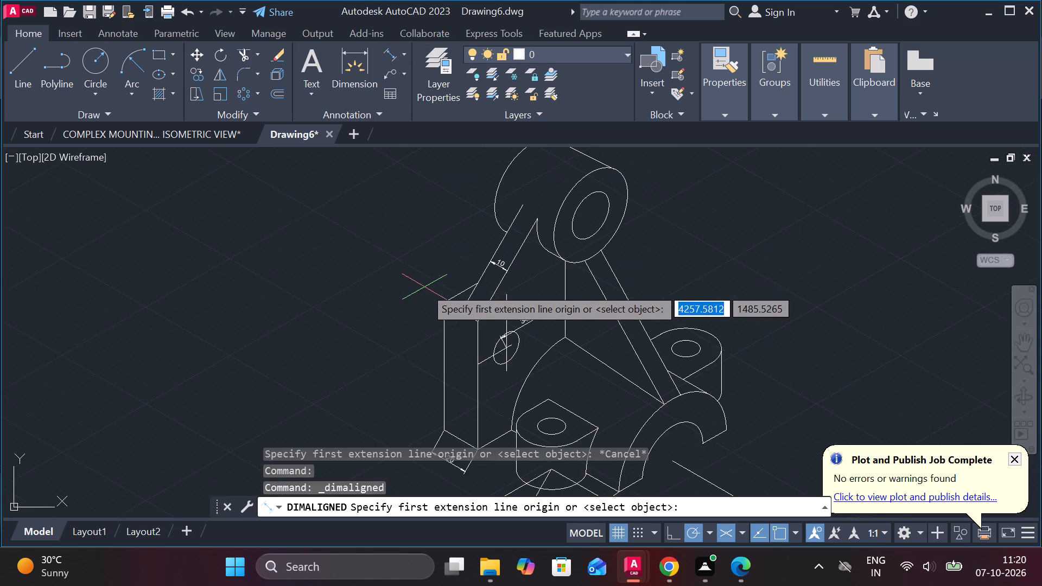
{"action": "middle_click_drag", "start_coordinate": [418, 287], "coordinate": [444, 244]}
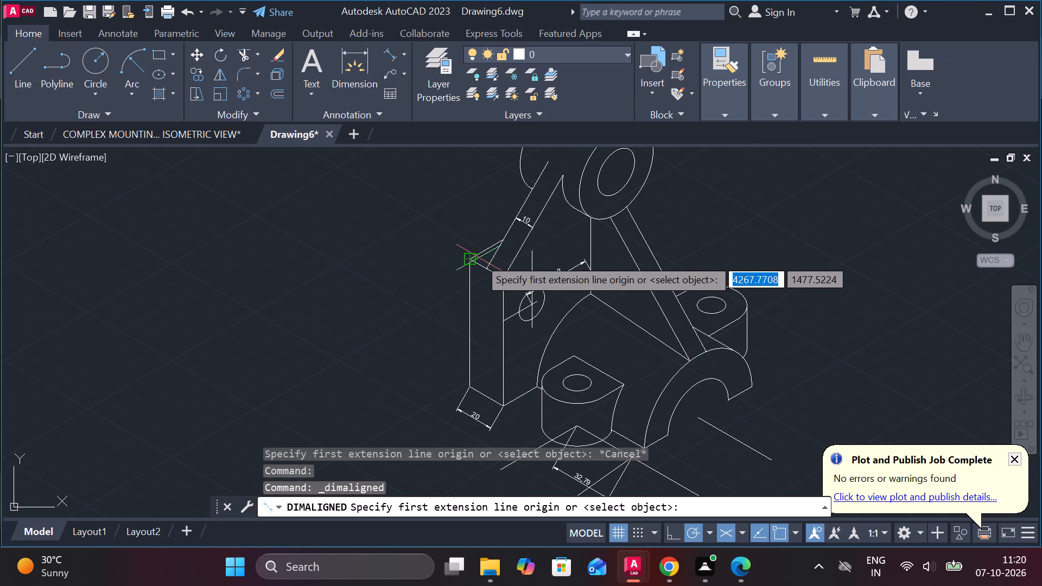
{"action": "left_click", "coordinate": [479, 258]}
{"action": "left_click", "coordinate": [467, 385]}
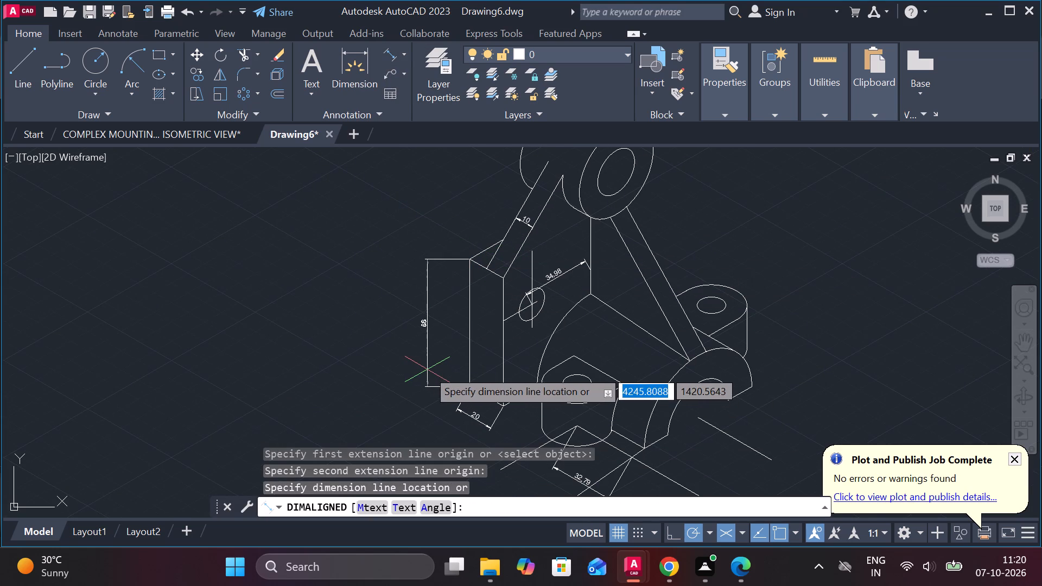
{"action": "left_click", "coordinate": [427, 370]}
{"action": "scroll", "coordinate": [655, 343], "scroll_direction": "down", "scroll_amount": 1}
{"action": "middle_click_drag", "start_coordinate": [688, 289], "coordinate": [621, 287]}
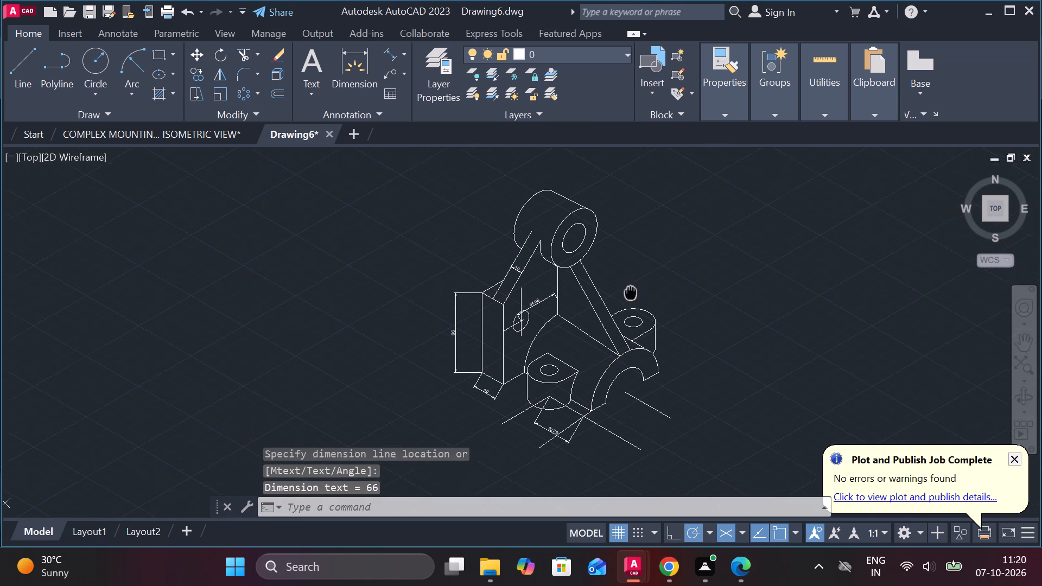
Add an aligned dimension from the top boss's hole centre to the half-ring's centre at the construction line's upper end, placed outside the bracket.
{"action": "middle_click_drag", "start_coordinate": [621, 287], "coordinate": [615, 284]}
{"action": "key", "text": "space"}
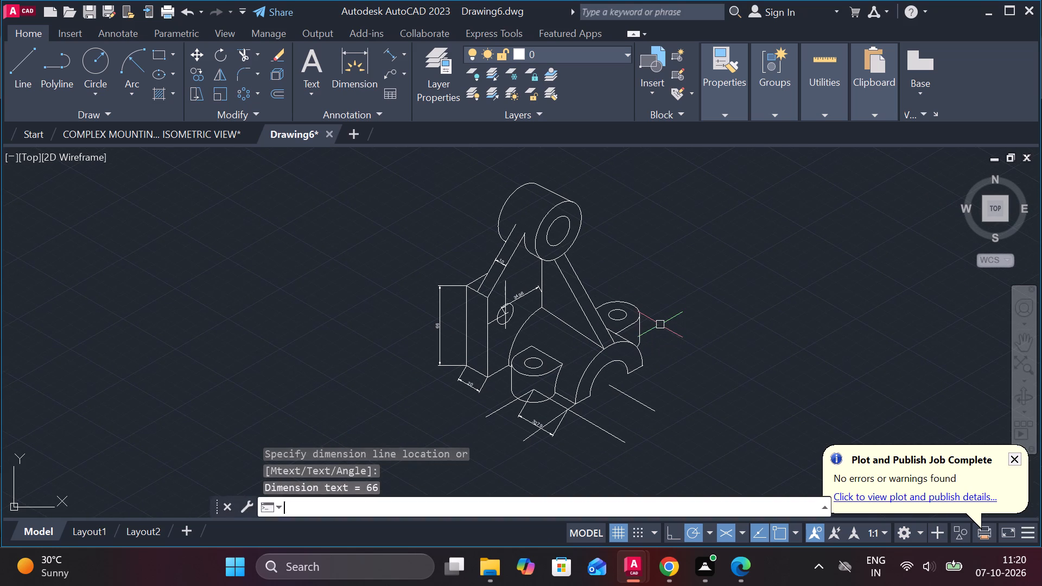
{"action": "left_click", "coordinate": [561, 233]}
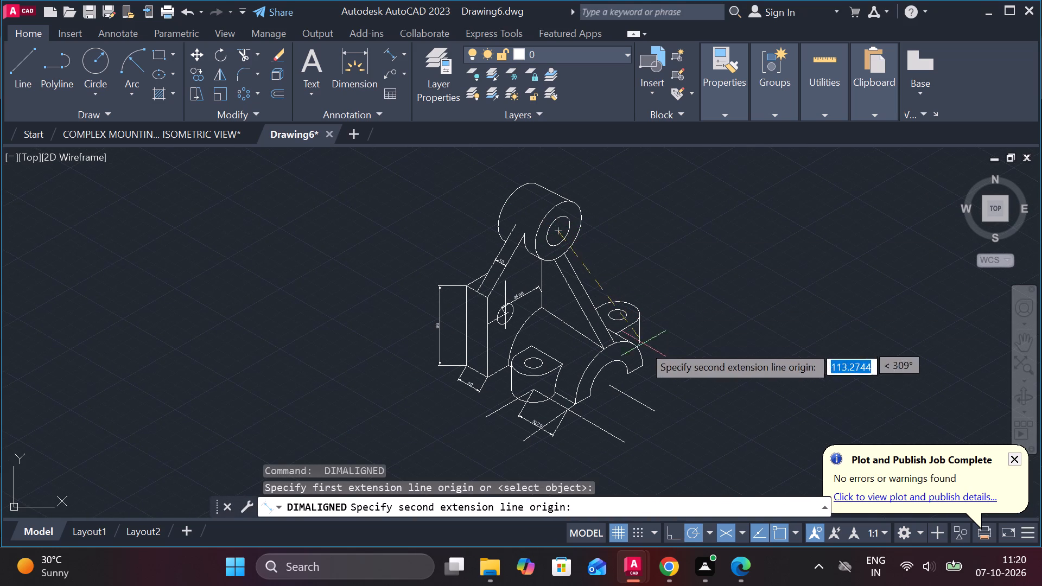
{"action": "left_click", "coordinate": [609, 385]}
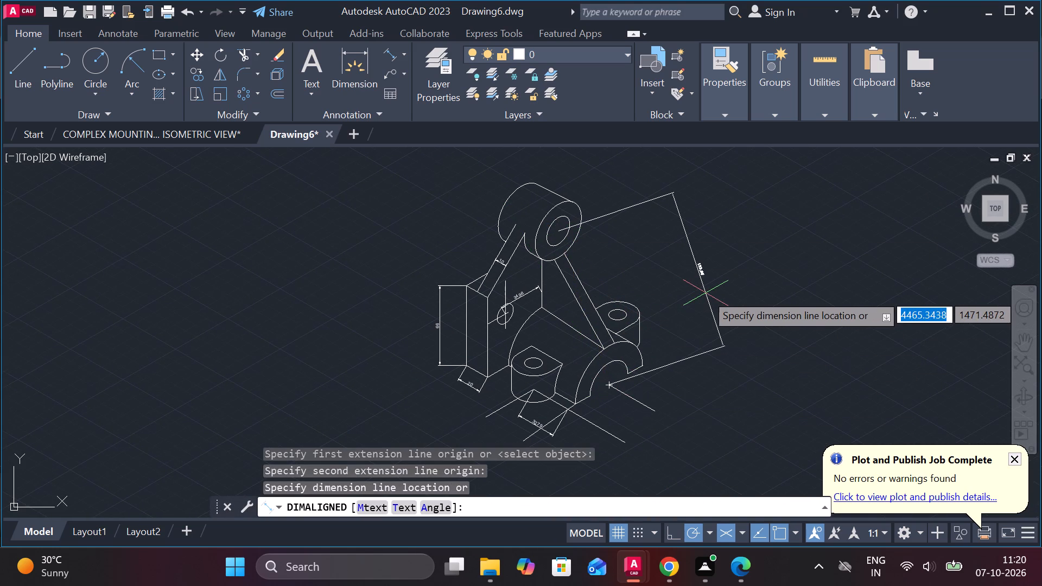
{"action": "scroll", "coordinate": [706, 301], "scroll_direction": "up", "scroll_amount": 2}
{"action": "scroll", "coordinate": [706, 301], "scroll_direction": "down", "scroll_amount": 2}
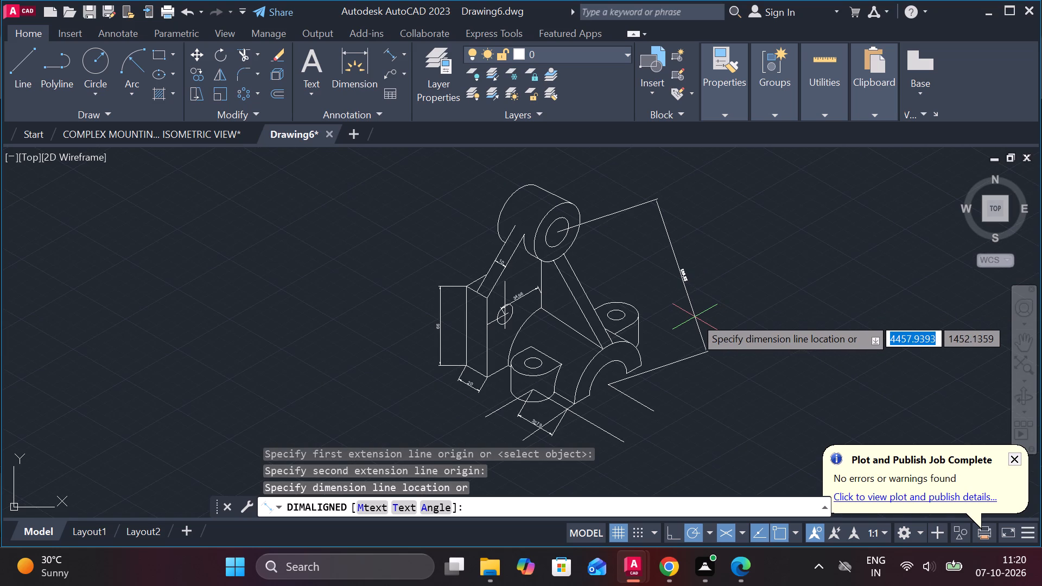
{"action": "left_click", "coordinate": [695, 317]}
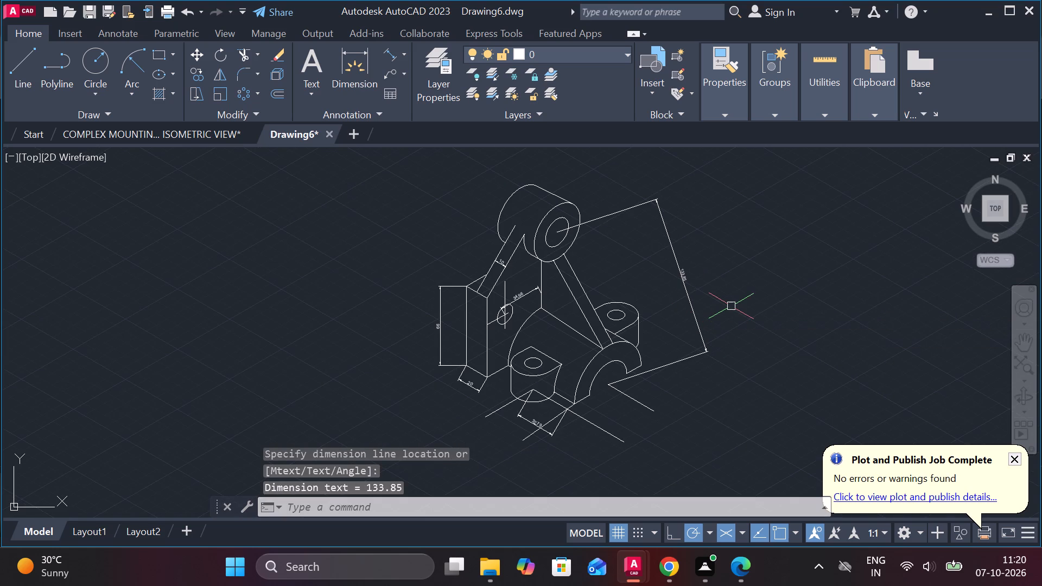
Add a vertical aligned dimension from the front lug's hole centre down to its base-arc centre, placed directly on that axis.
{"action": "key", "text": "space"}
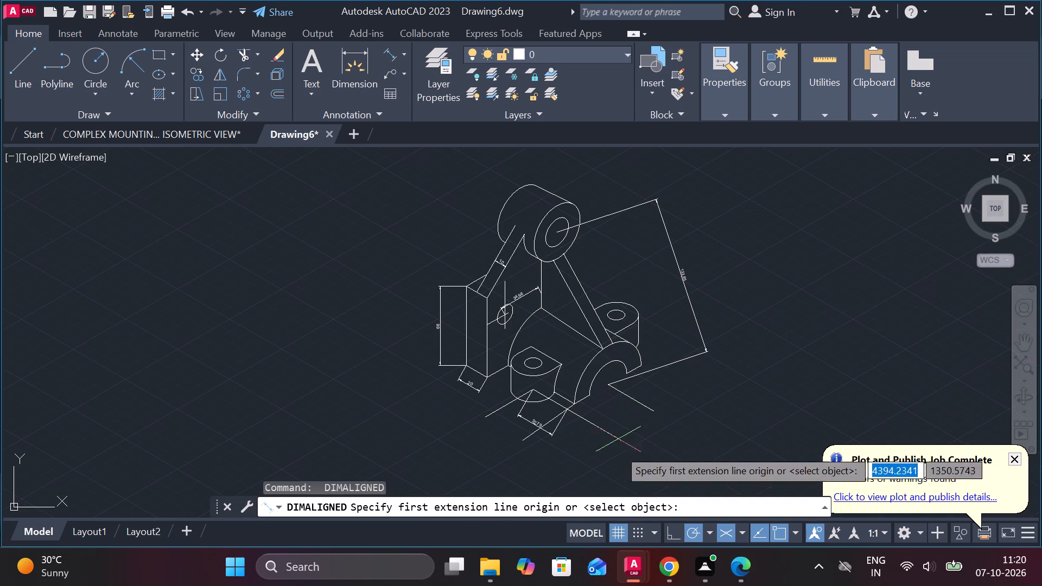
{"action": "middle_click_drag", "start_coordinate": [645, 432], "coordinate": [752, 324]}
{"action": "scroll", "coordinate": [616, 273], "scroll_direction": "up", "scroll_amount": 1}
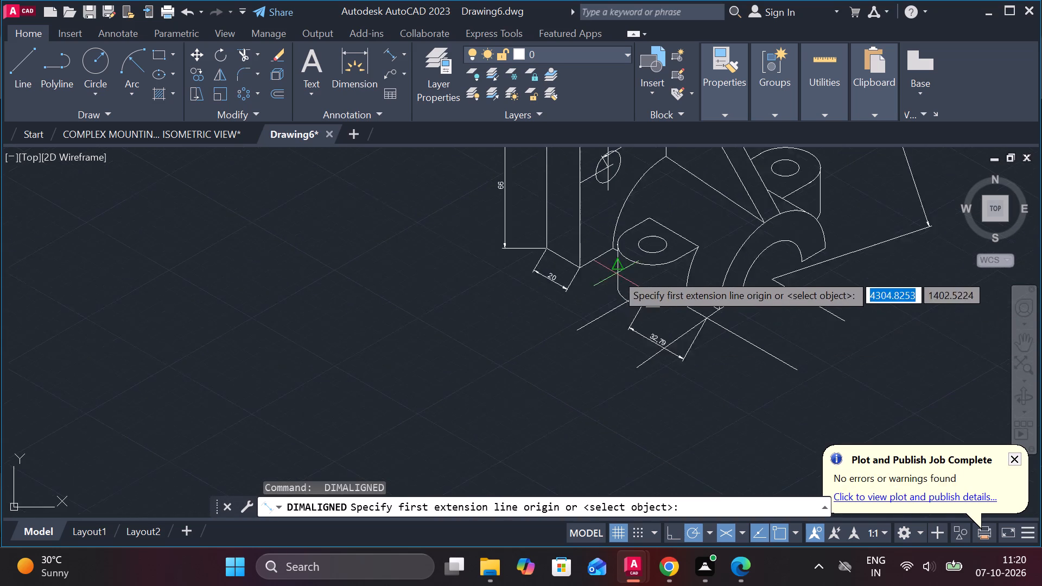
{"action": "scroll", "coordinate": [616, 273], "scroll_direction": "up", "scroll_amount": 1}
{"action": "left_click", "coordinate": [671, 225]}
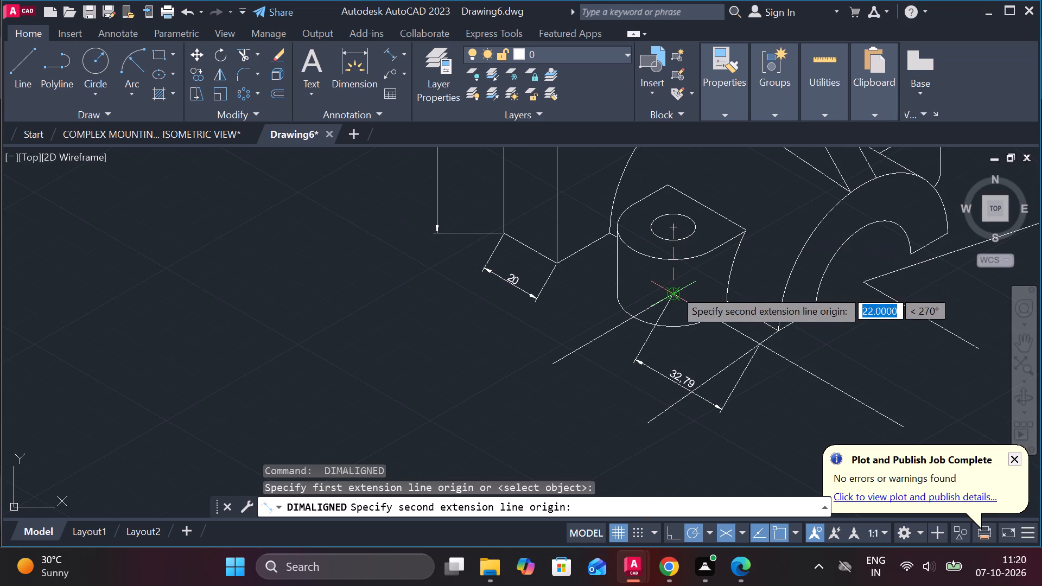
{"action": "left_click", "coordinate": [675, 289]}
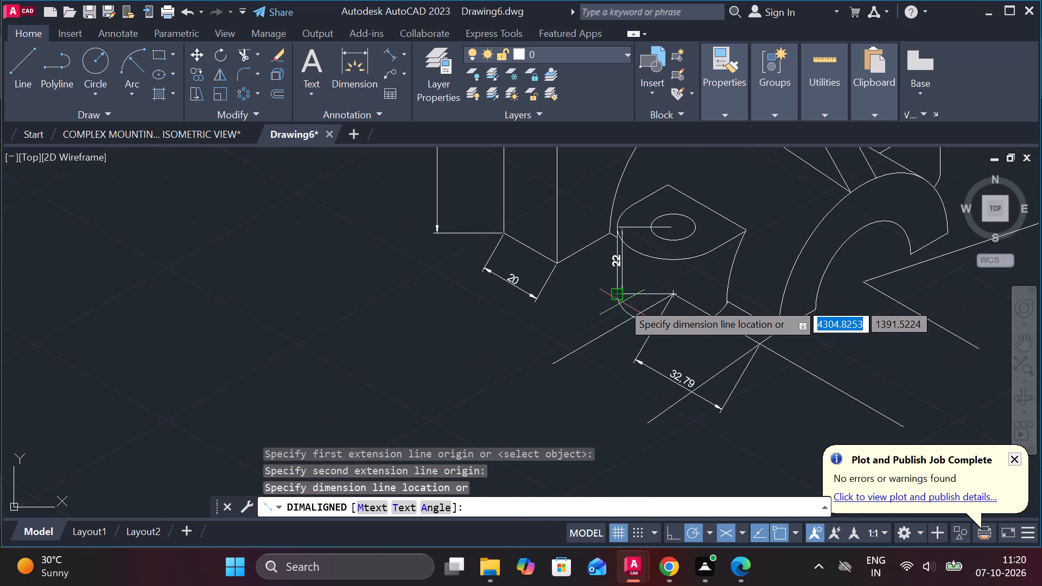
{"action": "scroll", "coordinate": [622, 302], "scroll_direction": "up", "scroll_amount": 2}
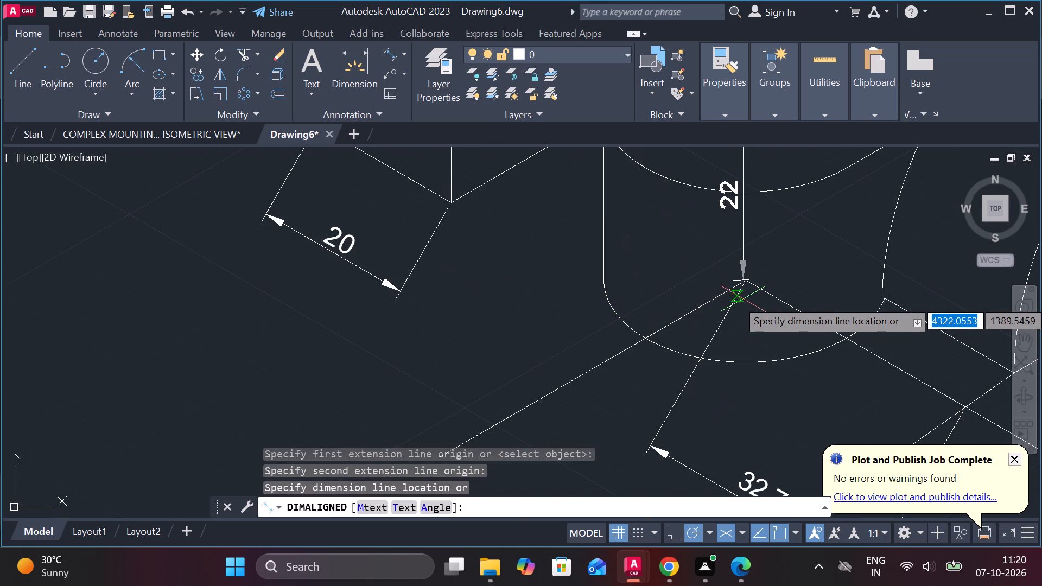
{"action": "scroll", "coordinate": [743, 299], "scroll_direction": "down", "scroll_amount": 2}
{"action": "middle_click", "coordinate": [743, 299]}
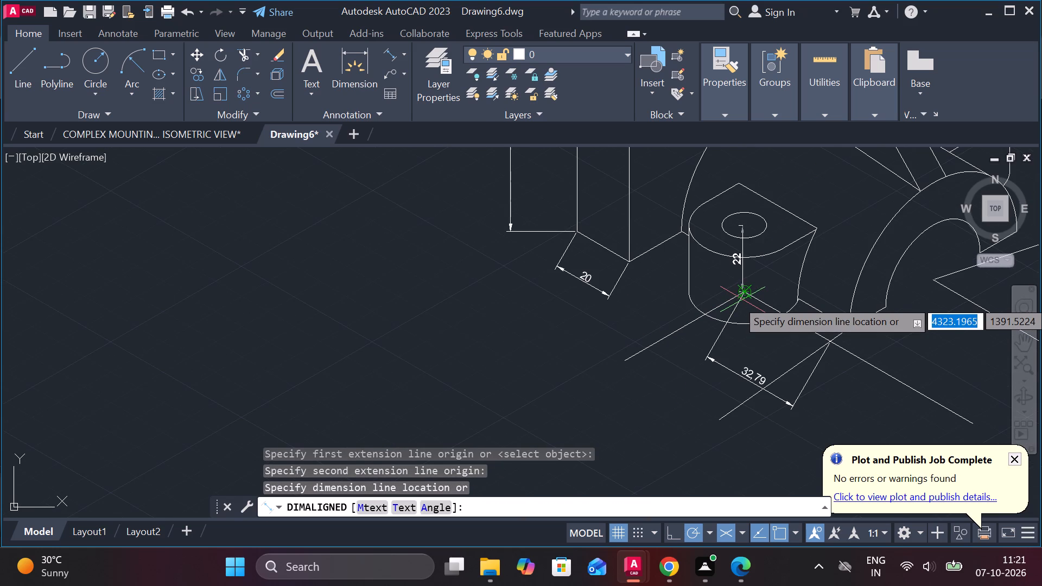
{"action": "left_click", "coordinate": [742, 300]}
{"action": "middle_click_drag", "start_coordinate": [796, 423], "coordinate": [730, 427]}
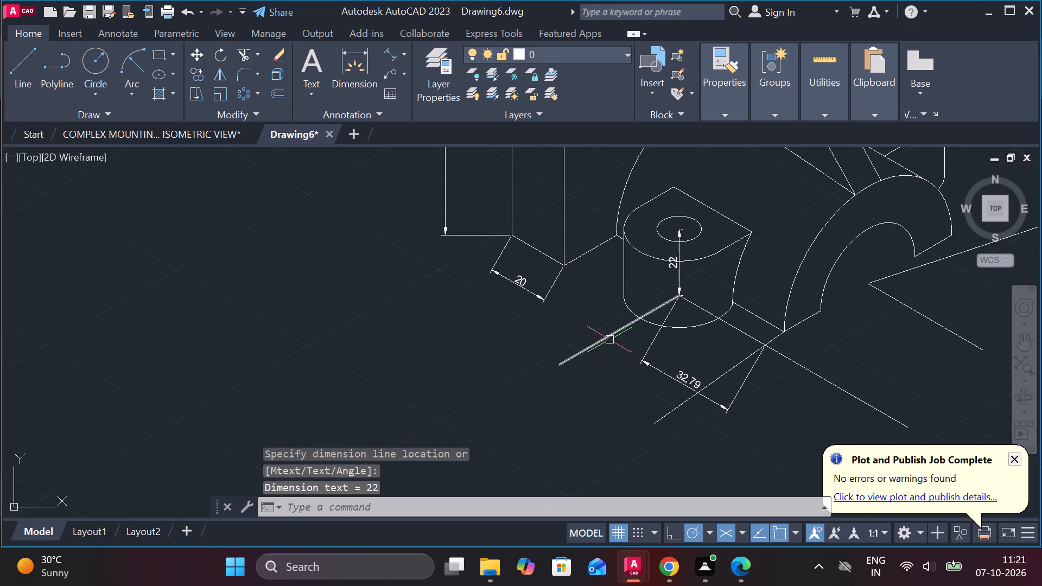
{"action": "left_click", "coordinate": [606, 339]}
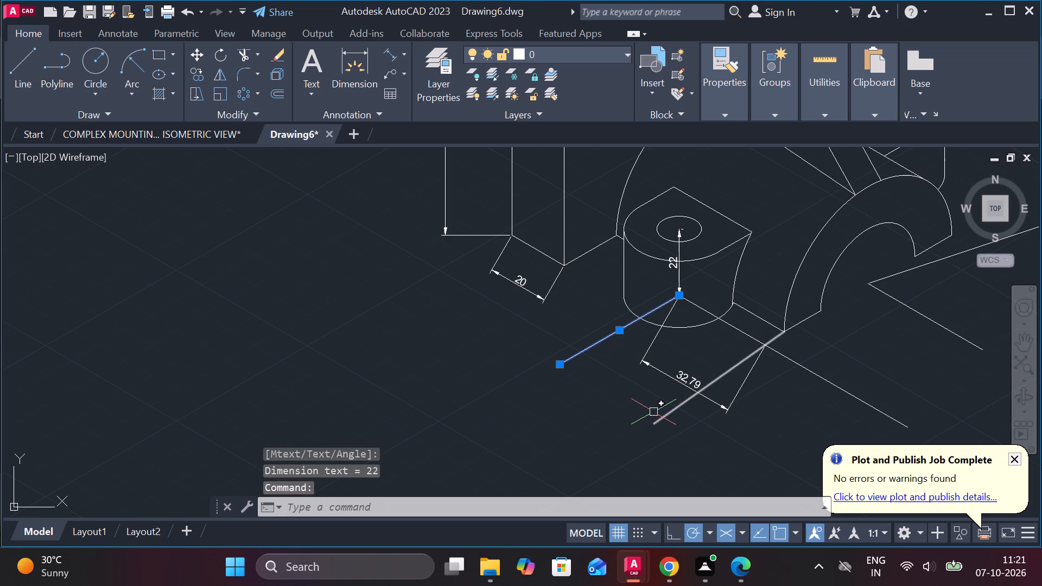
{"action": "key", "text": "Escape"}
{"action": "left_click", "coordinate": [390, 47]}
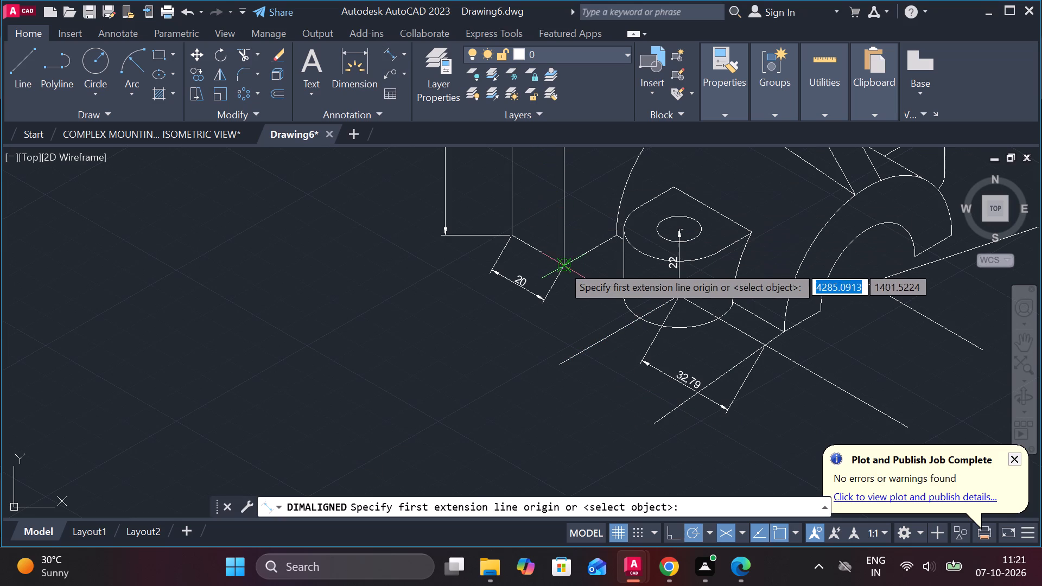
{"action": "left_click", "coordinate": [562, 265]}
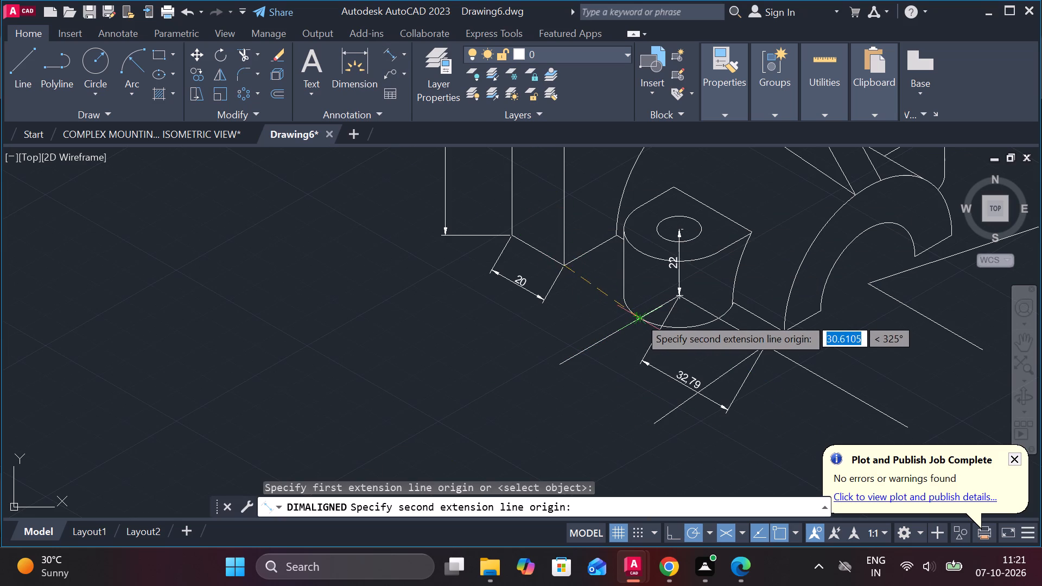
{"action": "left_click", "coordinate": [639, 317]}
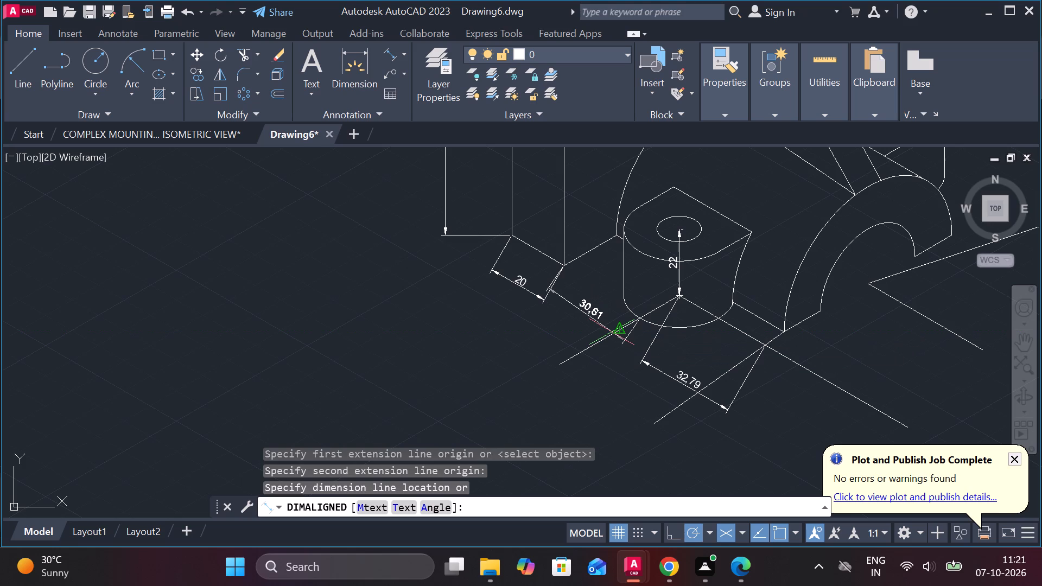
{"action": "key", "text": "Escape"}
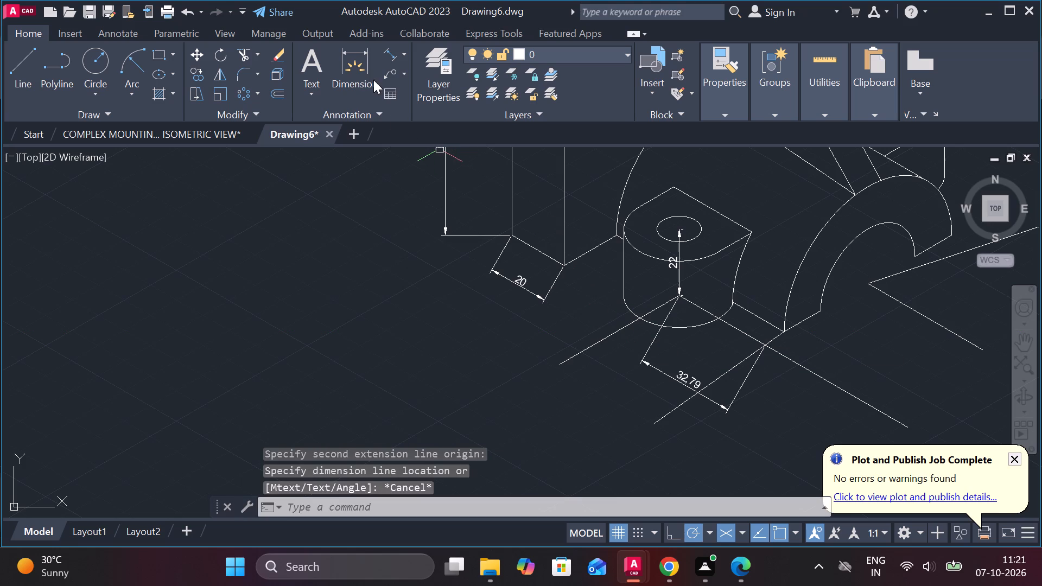
Add an aligned dimension from the front lug's base-arc centre to the bottom edge joining the upright plate and curved body, placed below.
{"action": "left_click", "coordinate": [392, 54]}
{"action": "scroll", "coordinate": [645, 254], "scroll_direction": "up", "scroll_amount": 2}
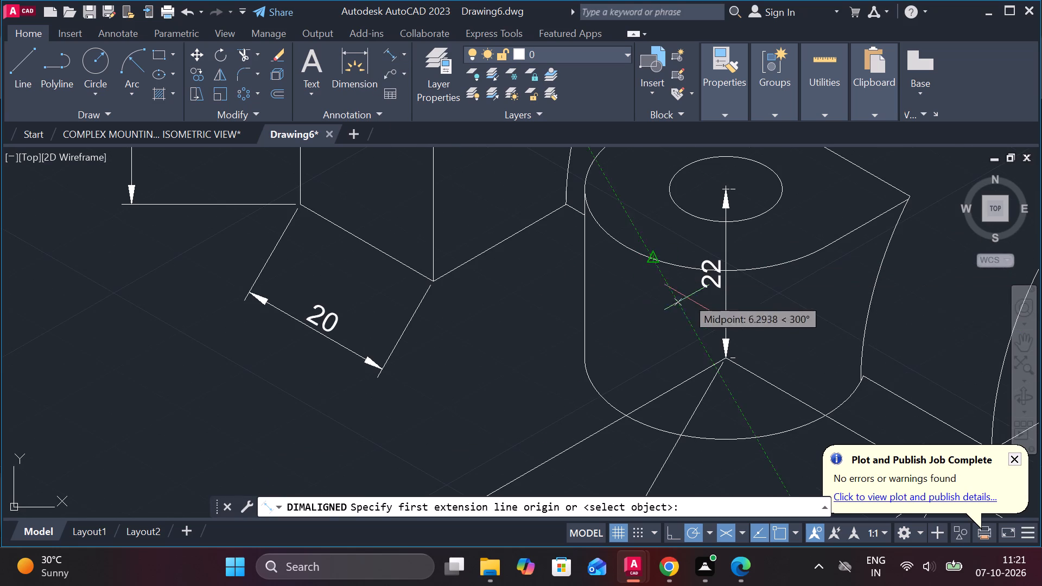
{"action": "middle_click_drag", "start_coordinate": [635, 367], "coordinate": [631, 310]}
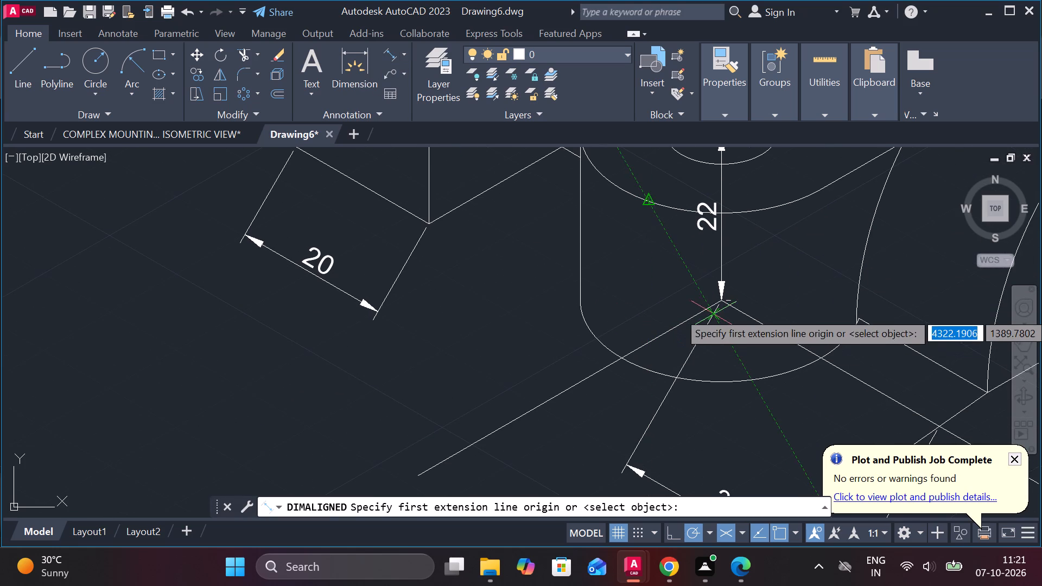
{"action": "left_click", "coordinate": [721, 302]}
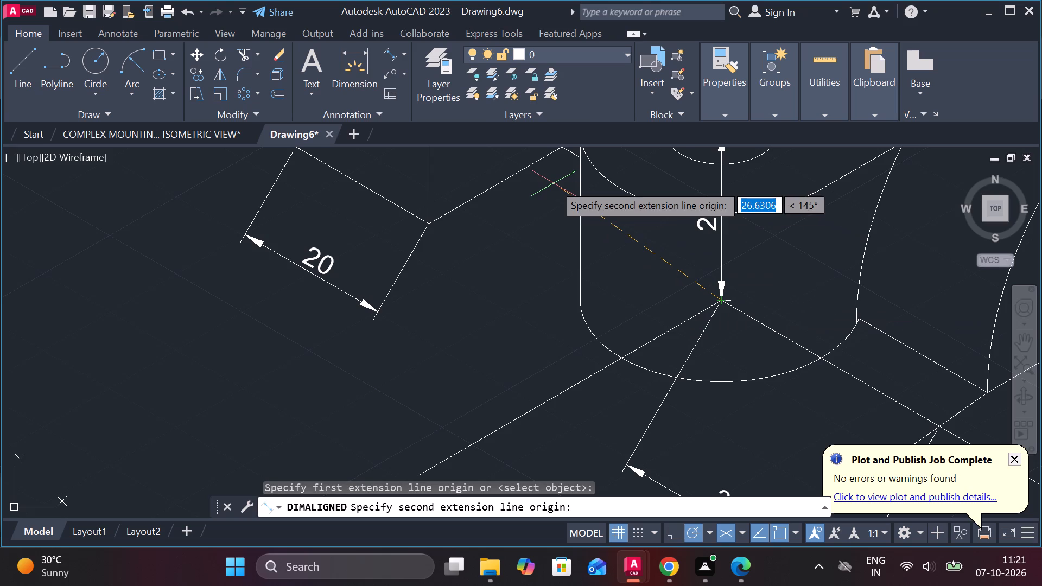
{"action": "left_click", "coordinate": [536, 173]}
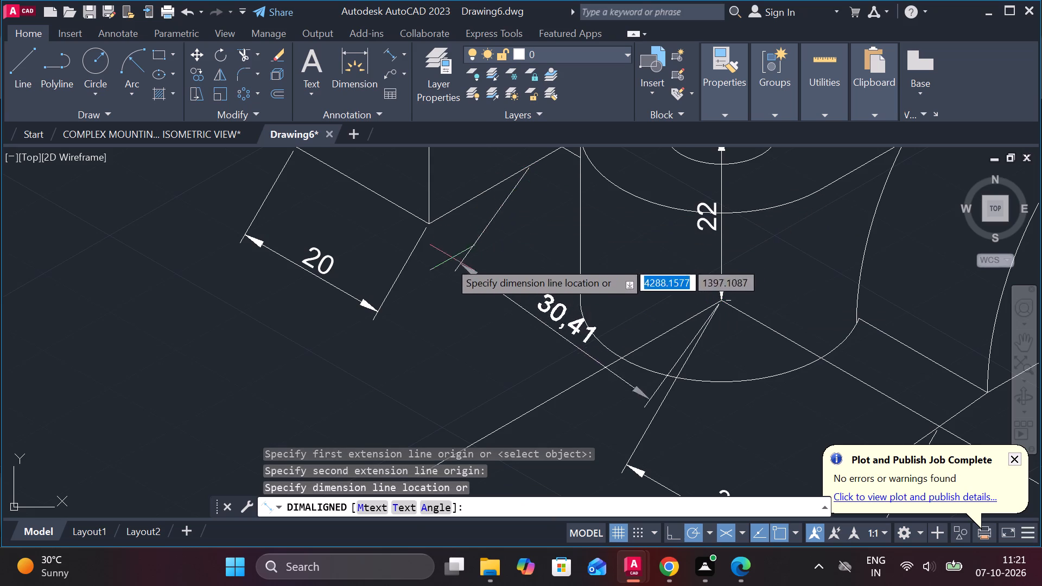
{"action": "left_click", "coordinate": [432, 321]}
{"action": "scroll", "coordinate": [448, 297], "scroll_direction": "down", "scroll_amount": 2}
{"action": "key", "text": "Escape"}
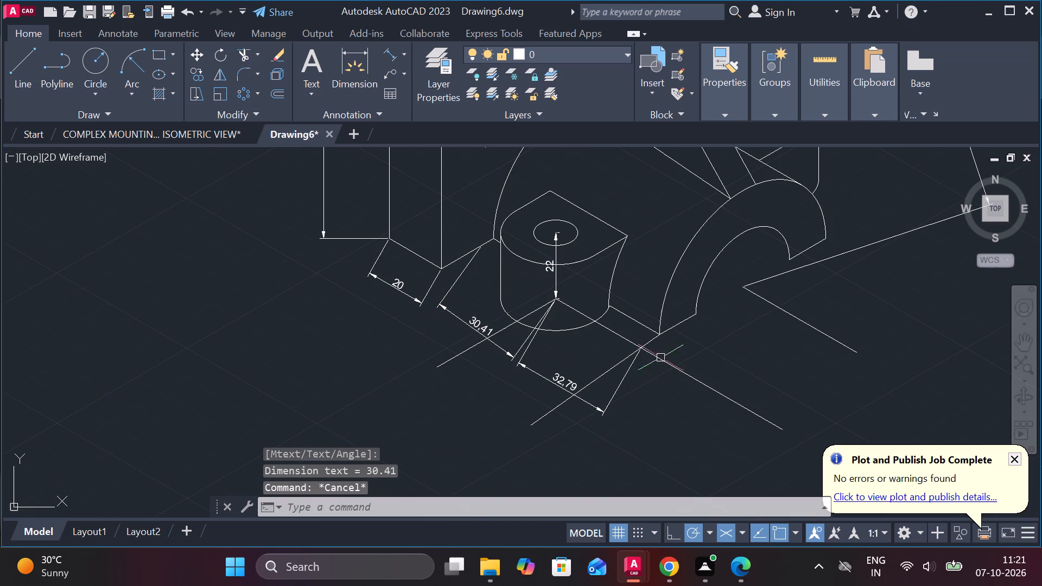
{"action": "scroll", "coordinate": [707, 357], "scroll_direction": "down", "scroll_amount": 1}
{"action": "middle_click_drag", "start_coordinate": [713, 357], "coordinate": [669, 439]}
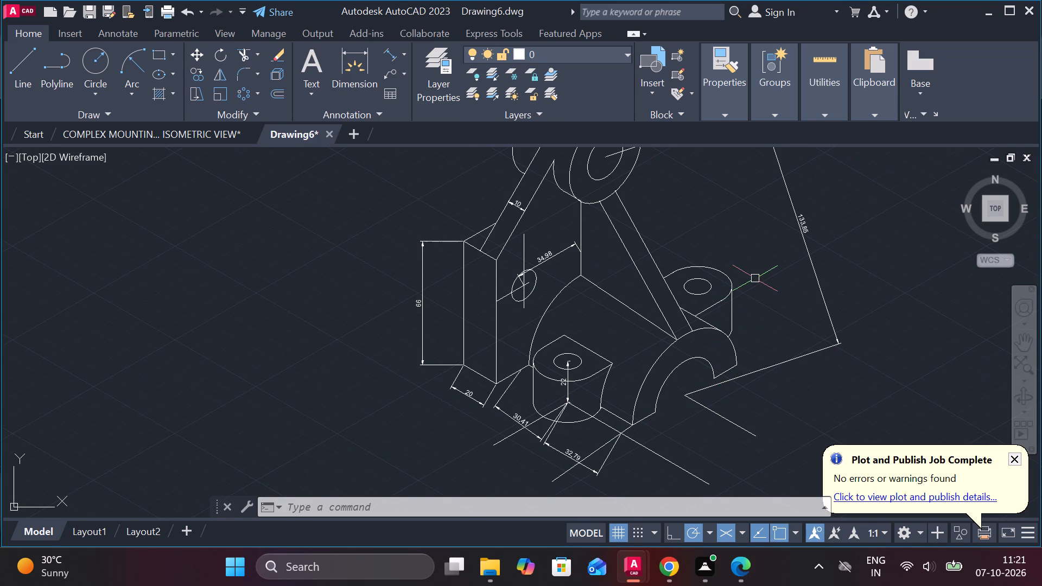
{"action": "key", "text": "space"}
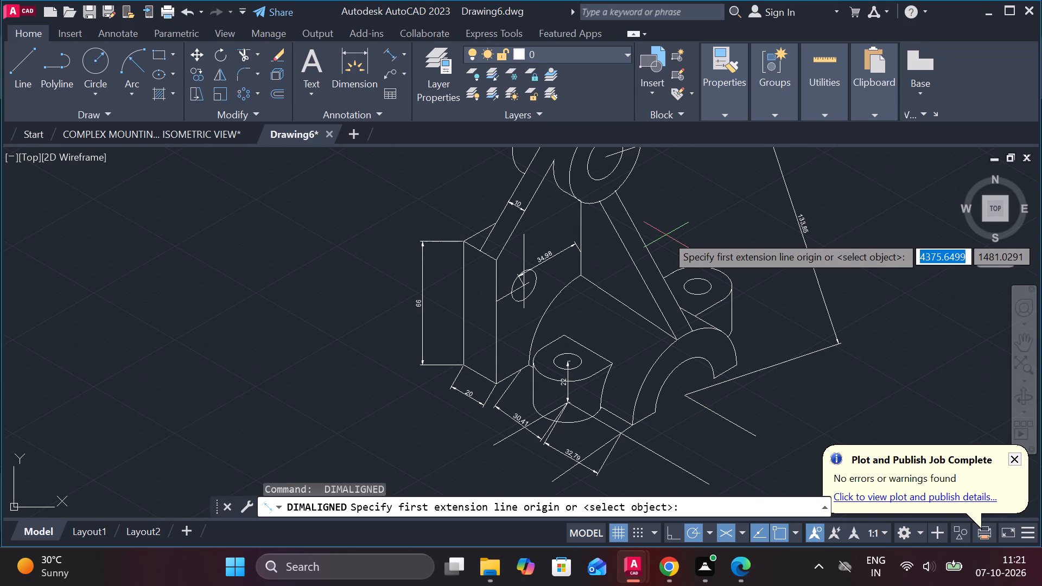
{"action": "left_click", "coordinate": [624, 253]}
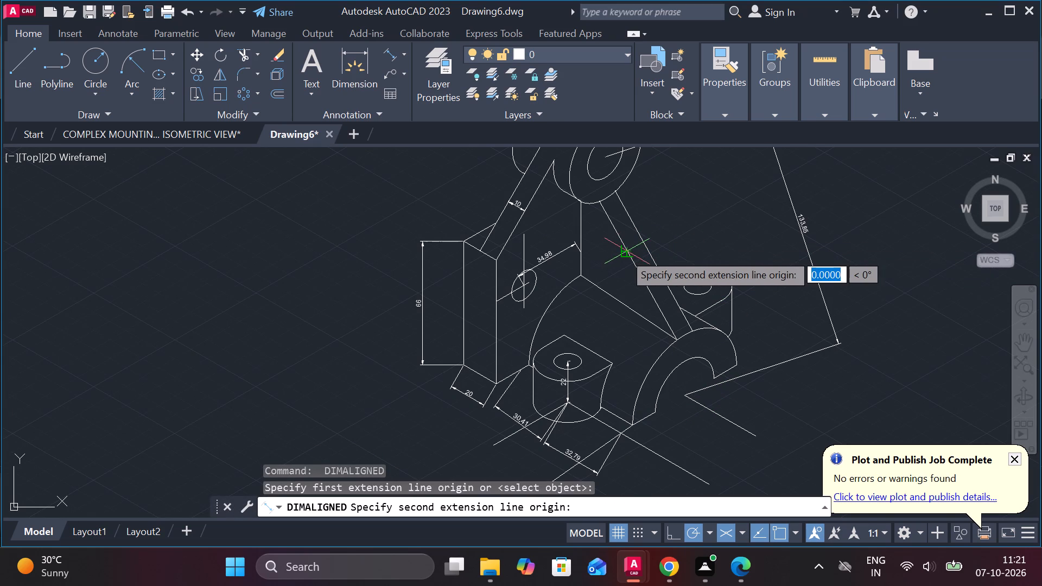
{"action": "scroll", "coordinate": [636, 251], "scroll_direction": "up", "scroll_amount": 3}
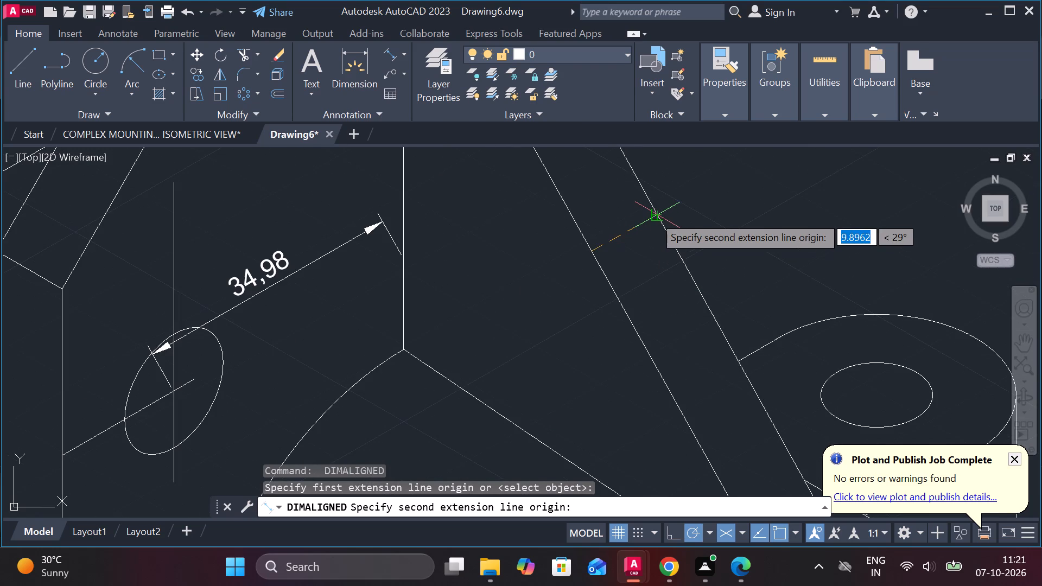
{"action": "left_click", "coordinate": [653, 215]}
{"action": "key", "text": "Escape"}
Add an aligned dimension across the width of the sloping rib between the top boss and half-ring, placed directly between its edges.
{"action": "key", "text": "space"}
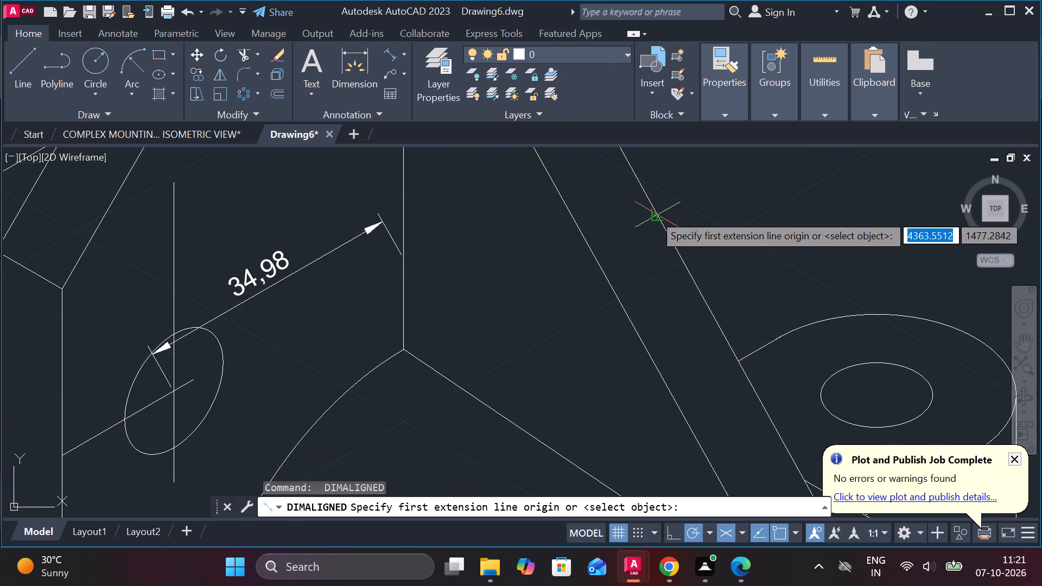
{"action": "left_click", "coordinate": [661, 215]}
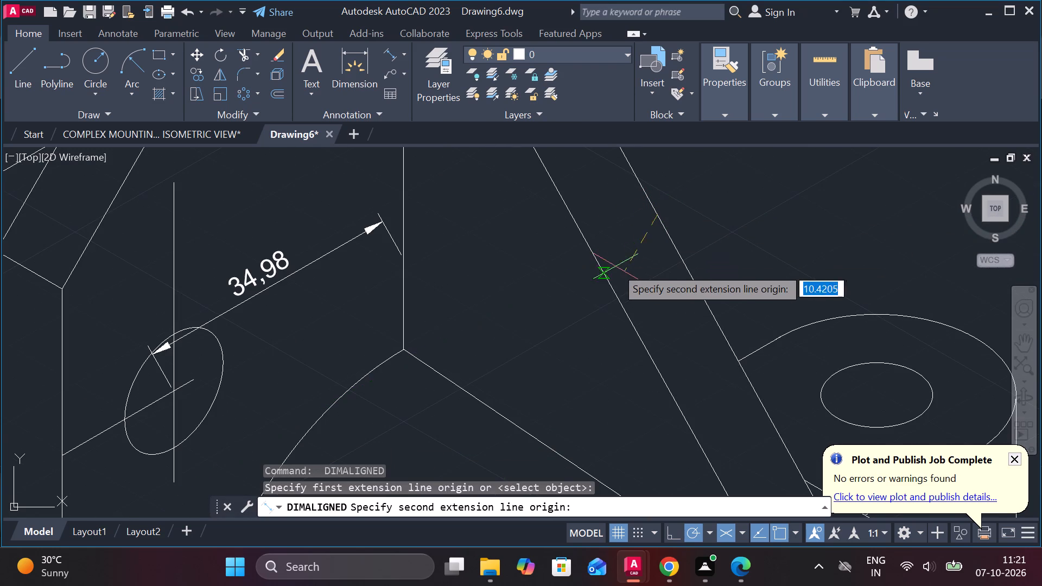
{"action": "left_click", "coordinate": [599, 261]}
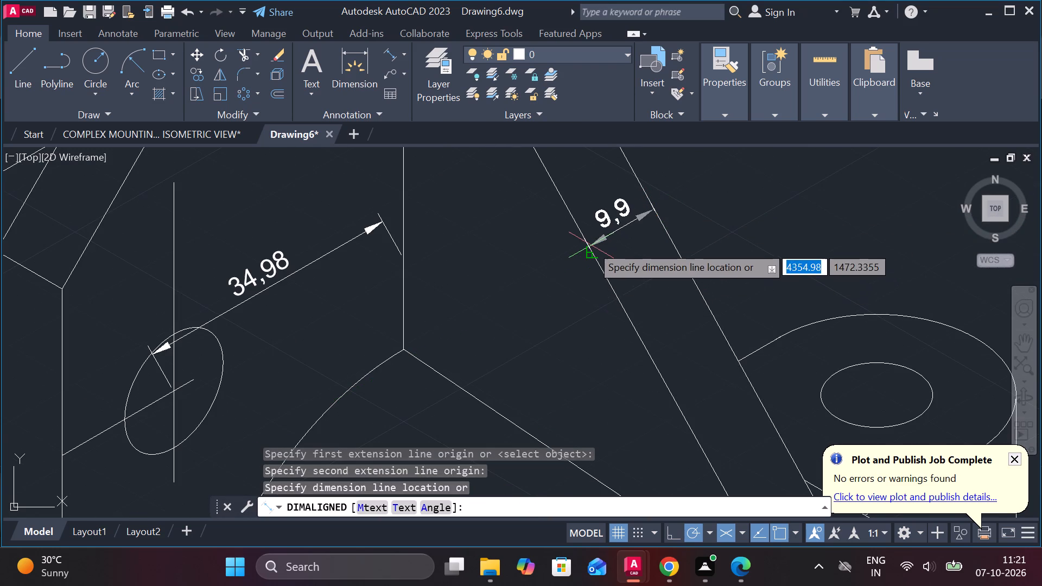
{"action": "left_click", "coordinate": [591, 245]}
{"action": "scroll", "coordinate": [599, 245], "scroll_direction": "down", "scroll_amount": 2}
{"action": "middle_click_drag", "start_coordinate": [656, 225], "coordinate": [665, 297]}
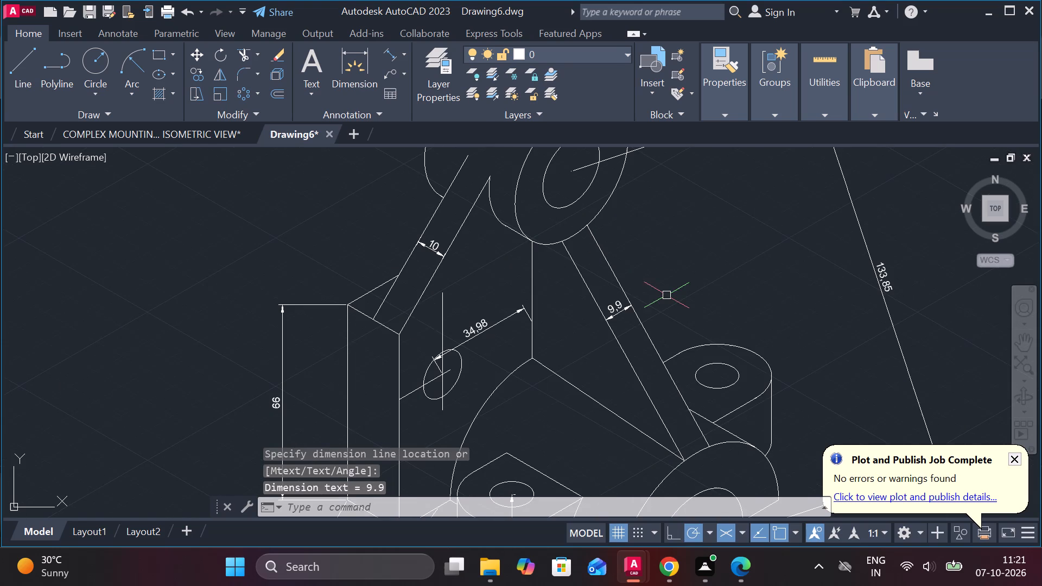
{"action": "scroll", "coordinate": [708, 239], "scroll_direction": "down", "scroll_amount": 2}
{"action": "middle_click", "coordinate": [709, 239]}
{"action": "key", "text": "Escape"}
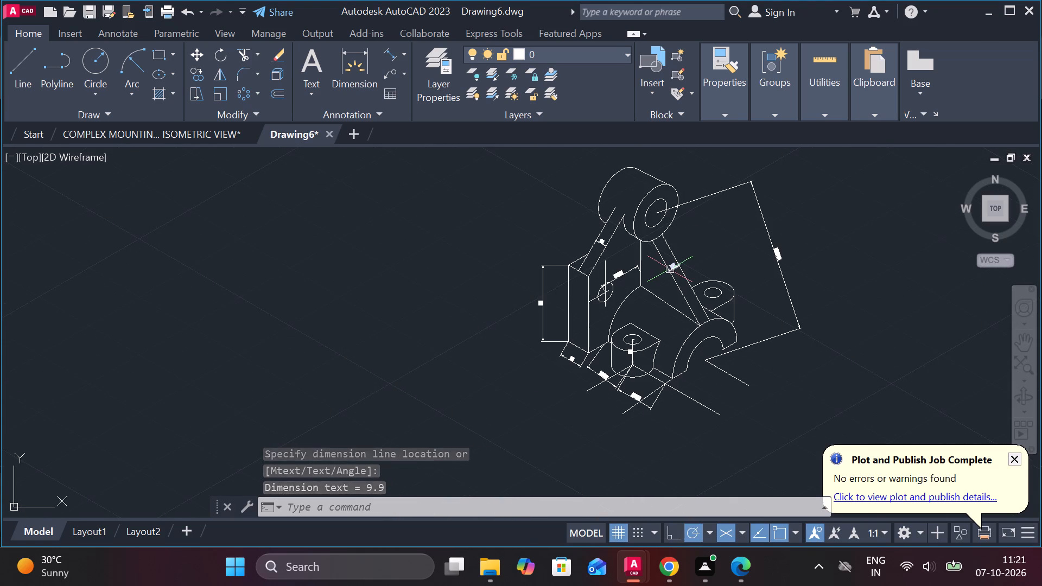
Modify the ISO-25 dimension style's text to a height of 5 with ISO standard alignment.
{"action": "scroll", "coordinate": [617, 379], "scroll_direction": "up", "scroll_amount": 1}
{"action": "middle_click_drag", "start_coordinate": [598, 383], "coordinate": [486, 375]}
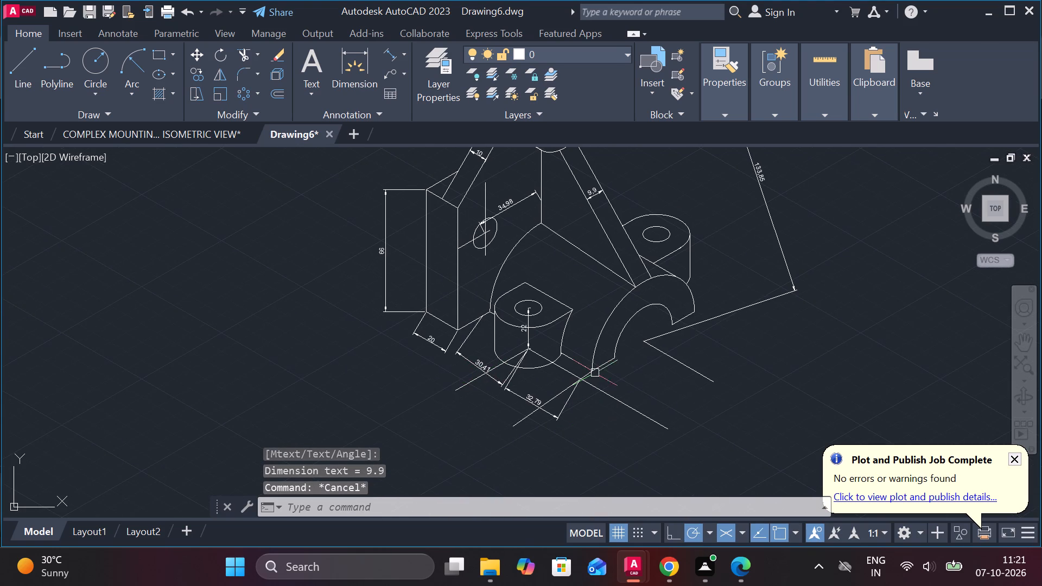
{"action": "key", "text": "d"}
{"action": "key", "text": "Return"}
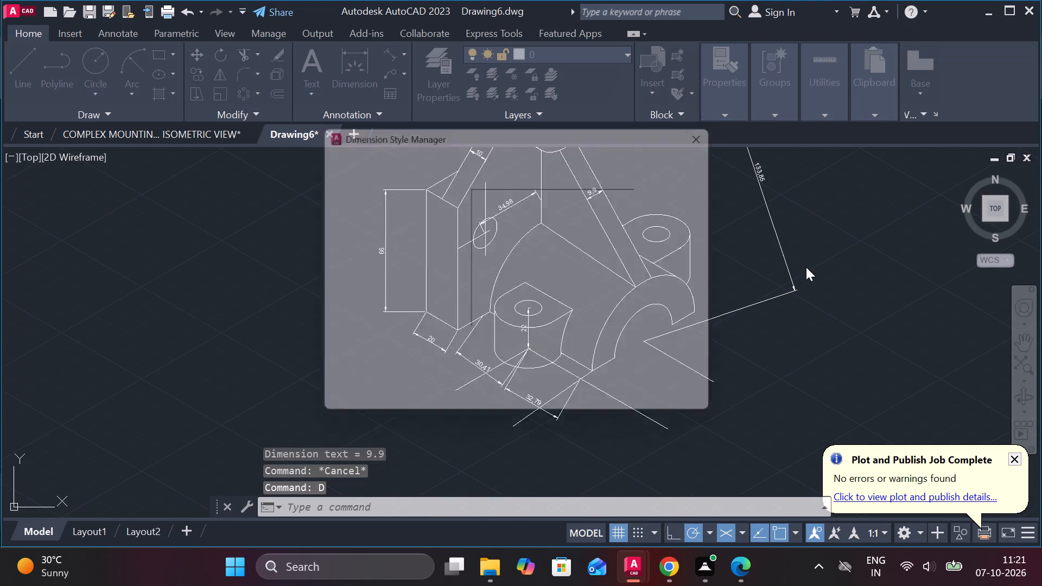
{"action": "left_click", "coordinate": [683, 245]}
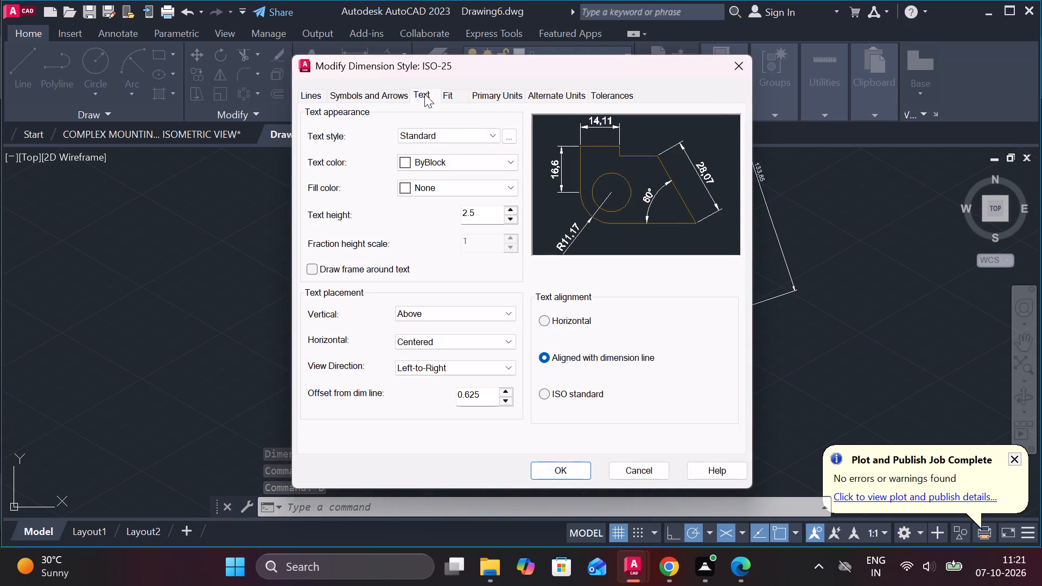
{"action": "left_click", "coordinate": [424, 94]}
{"action": "left_click_drag", "start_coordinate": [480, 214], "coordinate": [357, 222]}
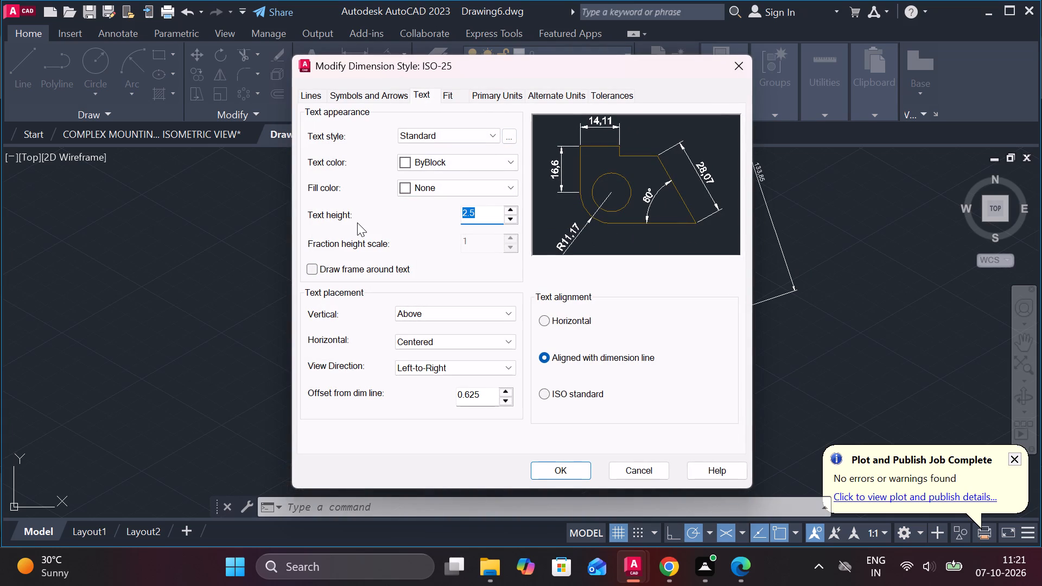
{"action": "key", "text": "5"}
{"action": "key", "text": "Return"}
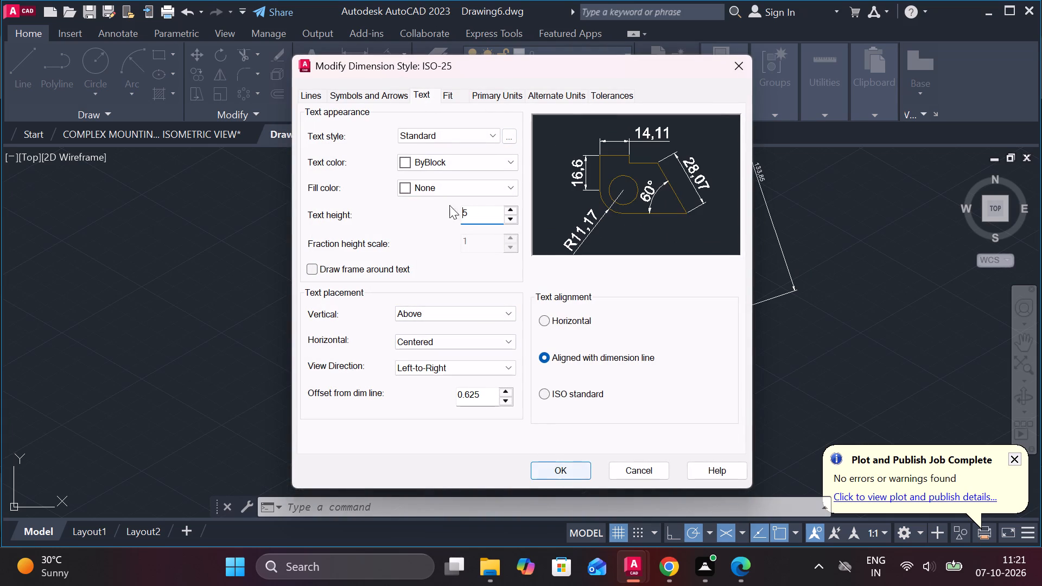
{"action": "left_click", "coordinate": [542, 399]}
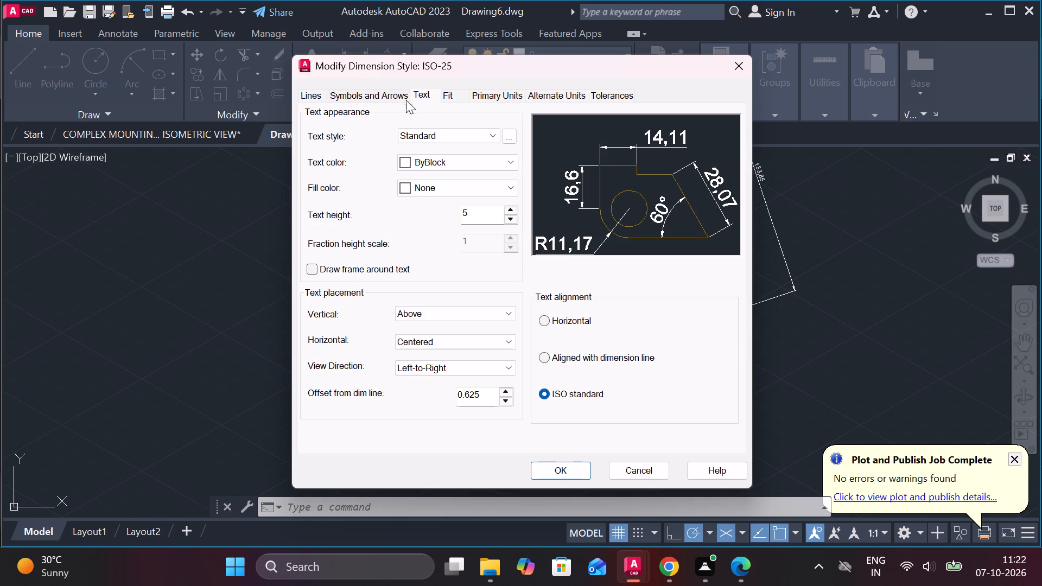
Set the ISO-25 dimension style's arrow size to 3 and make the style current.
{"action": "left_click", "coordinate": [399, 95]}
{"action": "left_click_drag", "start_coordinate": [339, 265], "coordinate": [279, 262]}
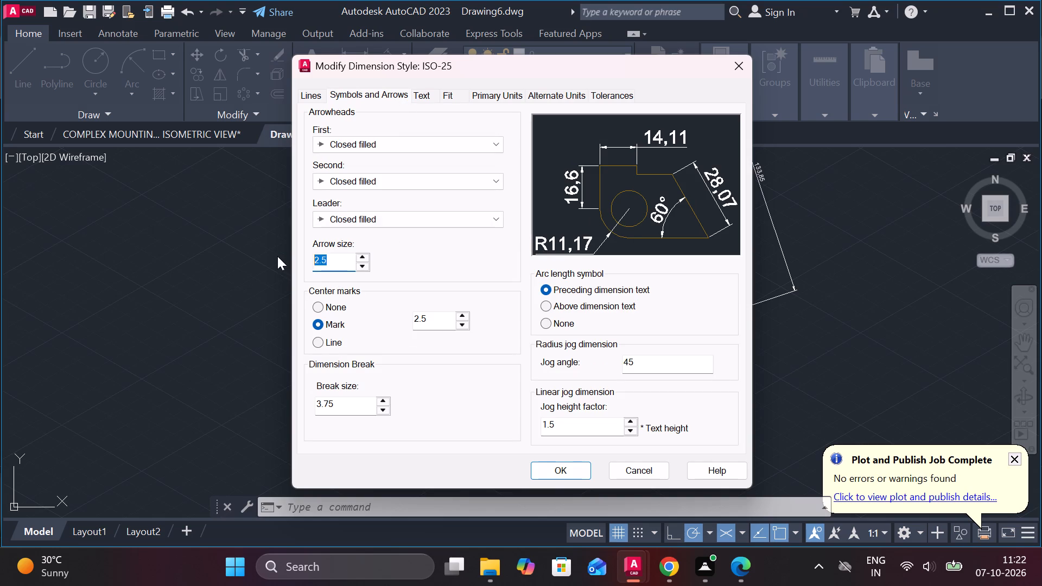
{"action": "key", "text": "3"}
{"action": "left_click", "coordinate": [554, 476]}
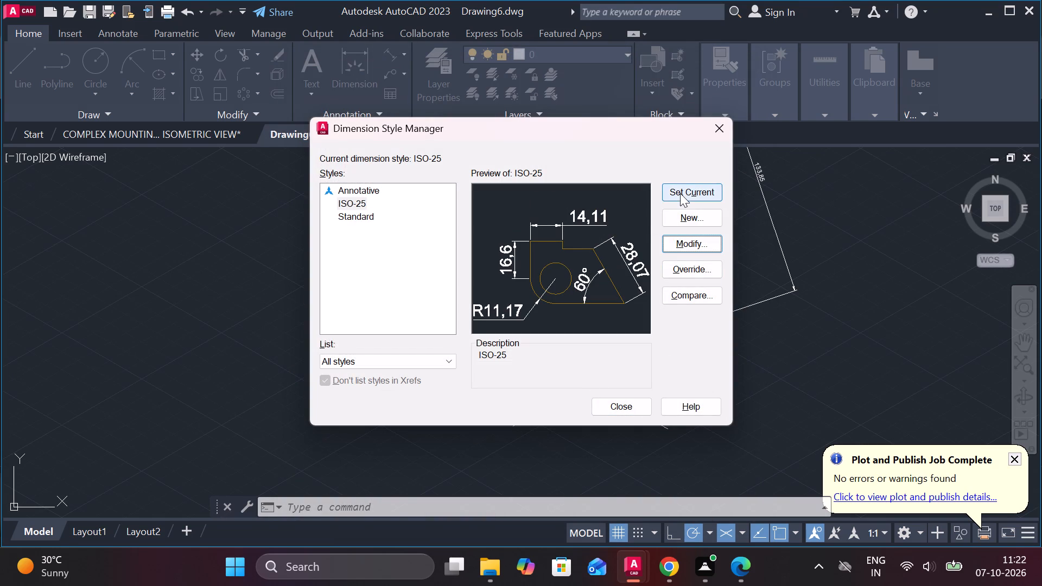
{"action": "left_click", "coordinate": [680, 193]}
{"action": "left_click", "coordinate": [635, 410]}
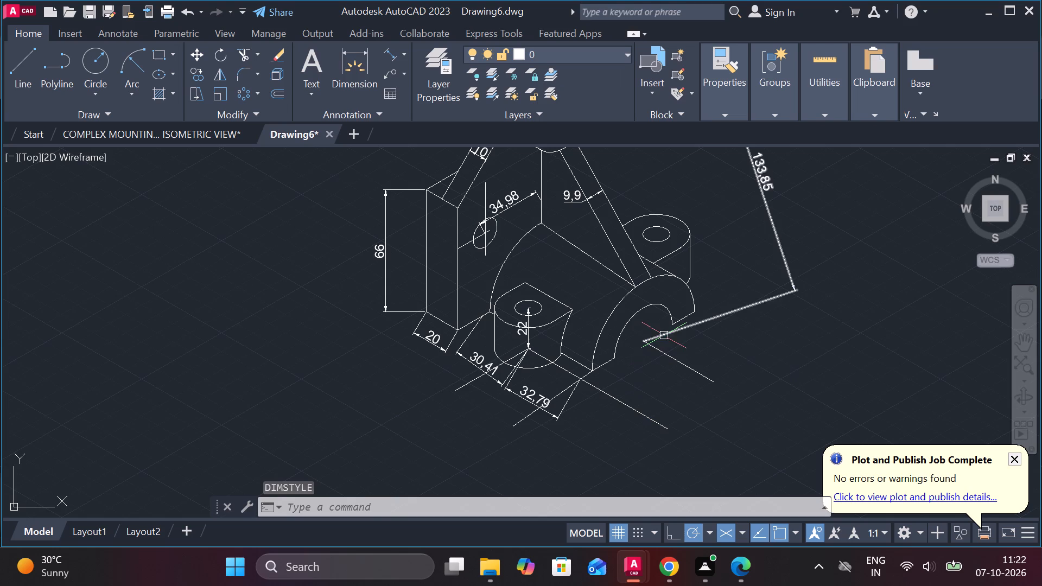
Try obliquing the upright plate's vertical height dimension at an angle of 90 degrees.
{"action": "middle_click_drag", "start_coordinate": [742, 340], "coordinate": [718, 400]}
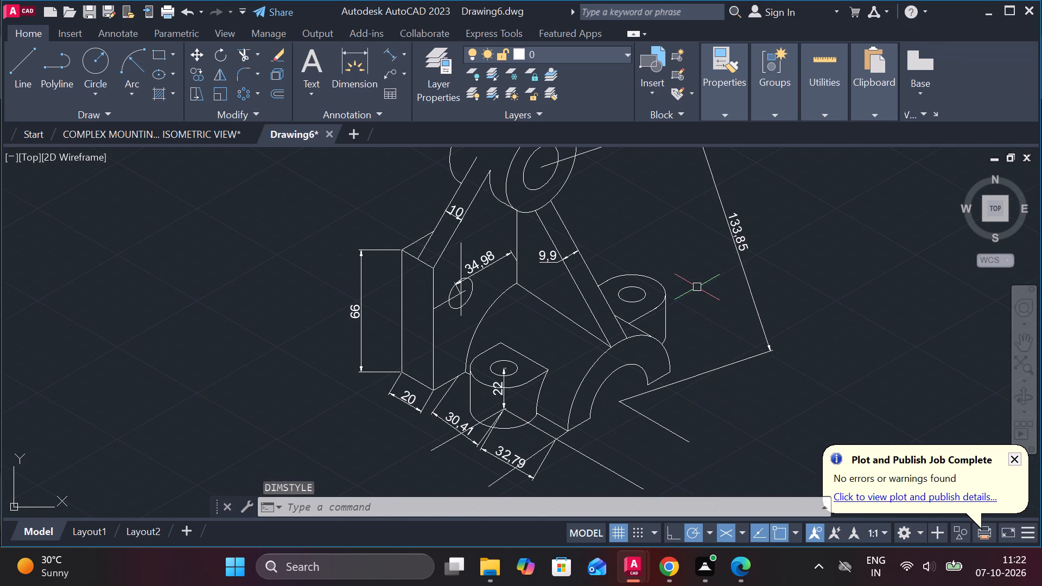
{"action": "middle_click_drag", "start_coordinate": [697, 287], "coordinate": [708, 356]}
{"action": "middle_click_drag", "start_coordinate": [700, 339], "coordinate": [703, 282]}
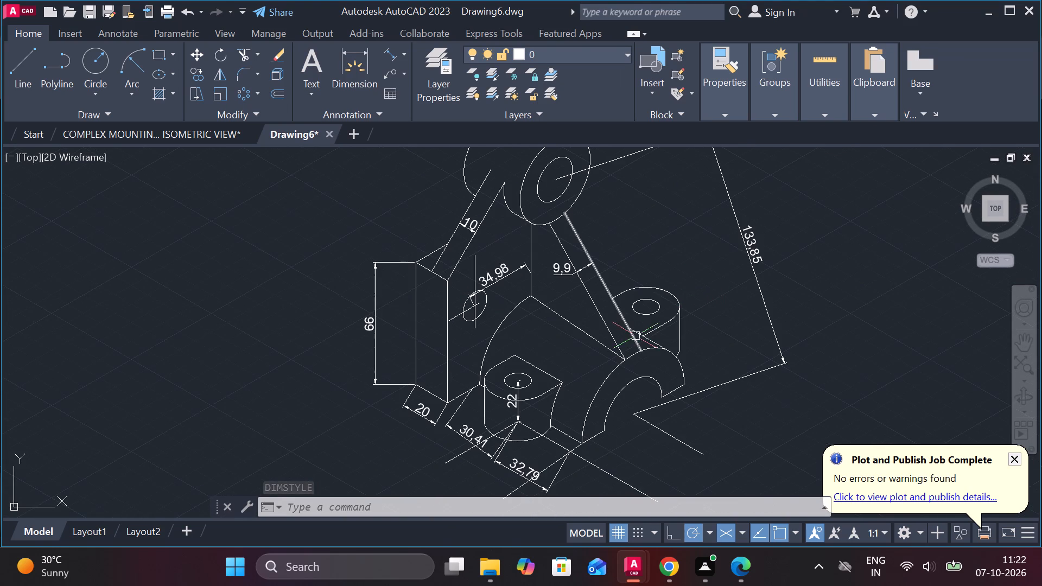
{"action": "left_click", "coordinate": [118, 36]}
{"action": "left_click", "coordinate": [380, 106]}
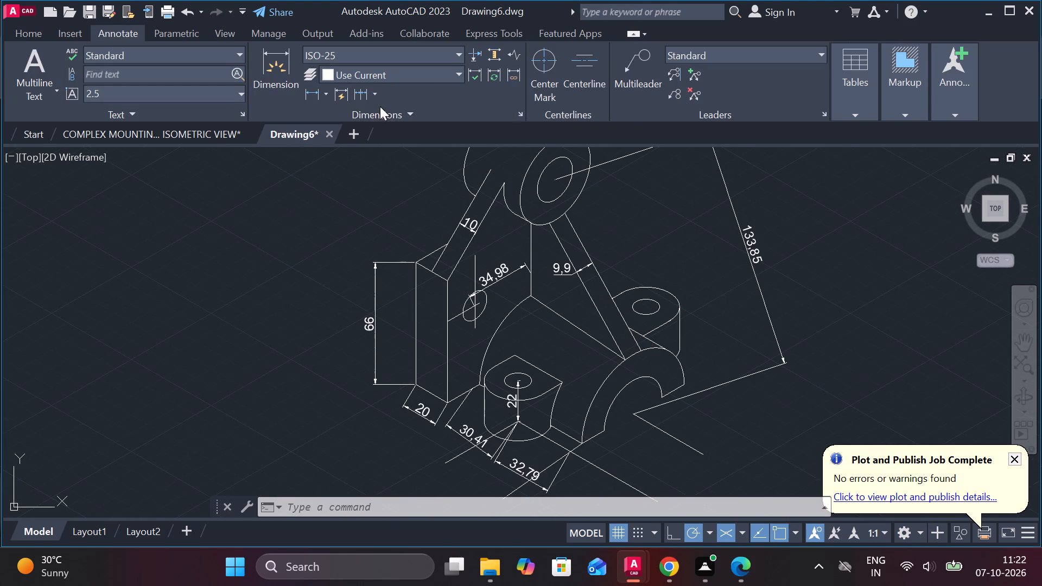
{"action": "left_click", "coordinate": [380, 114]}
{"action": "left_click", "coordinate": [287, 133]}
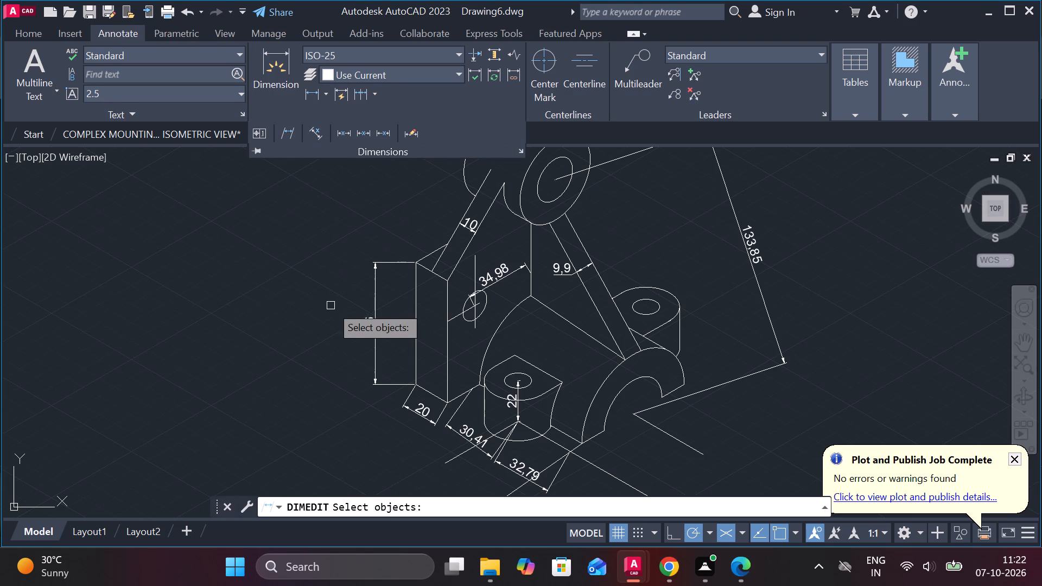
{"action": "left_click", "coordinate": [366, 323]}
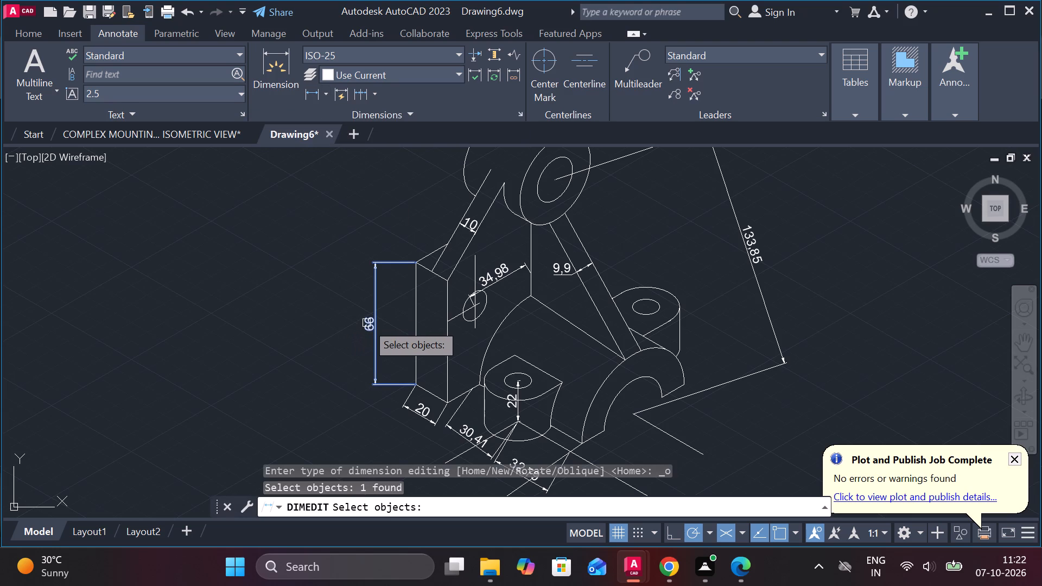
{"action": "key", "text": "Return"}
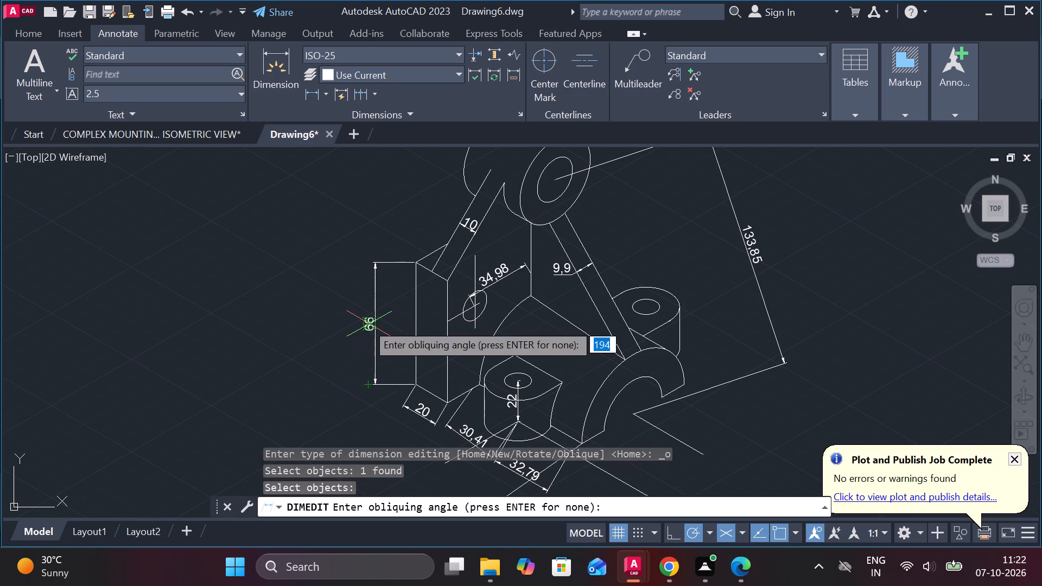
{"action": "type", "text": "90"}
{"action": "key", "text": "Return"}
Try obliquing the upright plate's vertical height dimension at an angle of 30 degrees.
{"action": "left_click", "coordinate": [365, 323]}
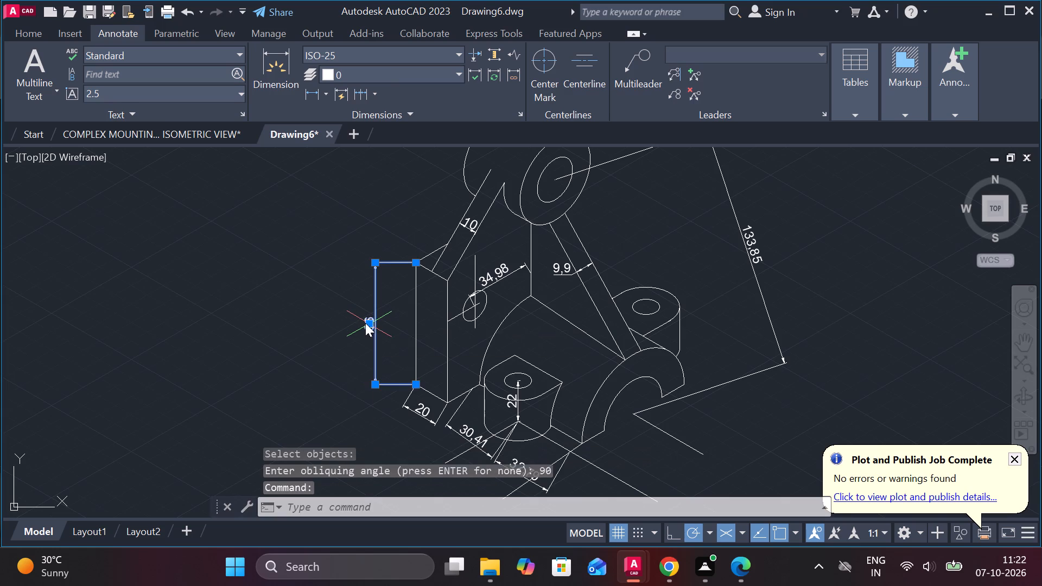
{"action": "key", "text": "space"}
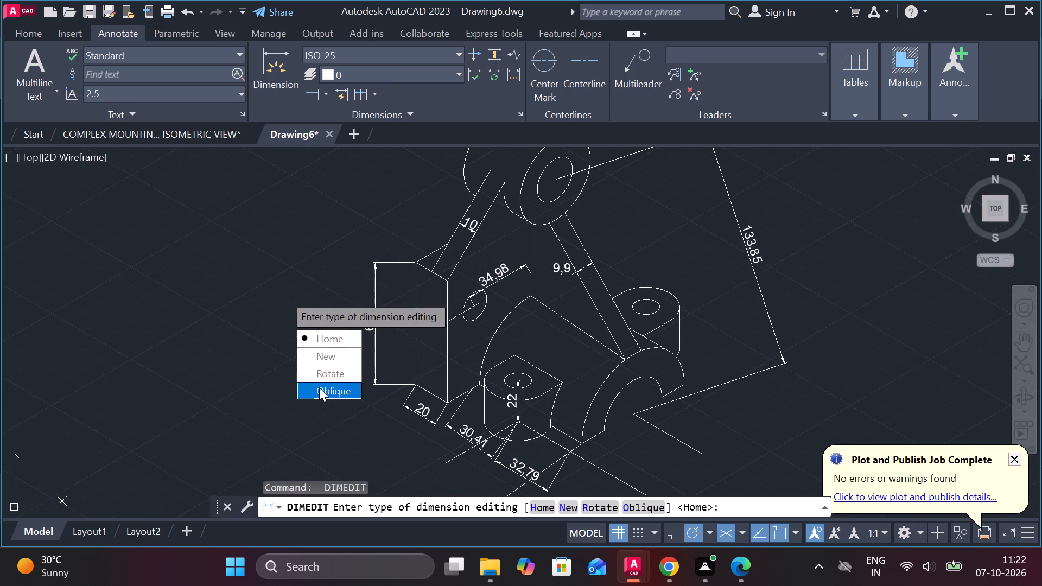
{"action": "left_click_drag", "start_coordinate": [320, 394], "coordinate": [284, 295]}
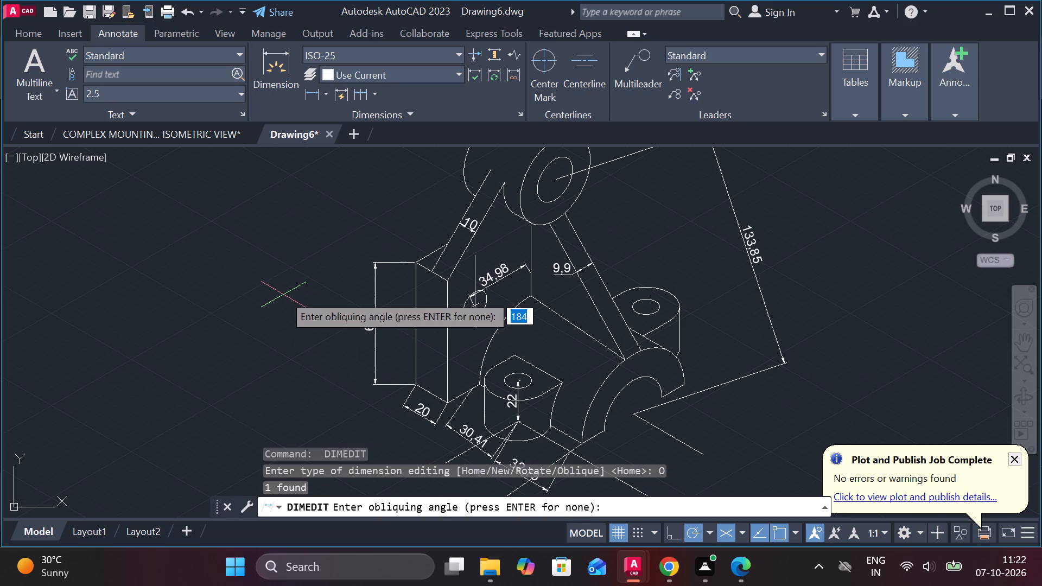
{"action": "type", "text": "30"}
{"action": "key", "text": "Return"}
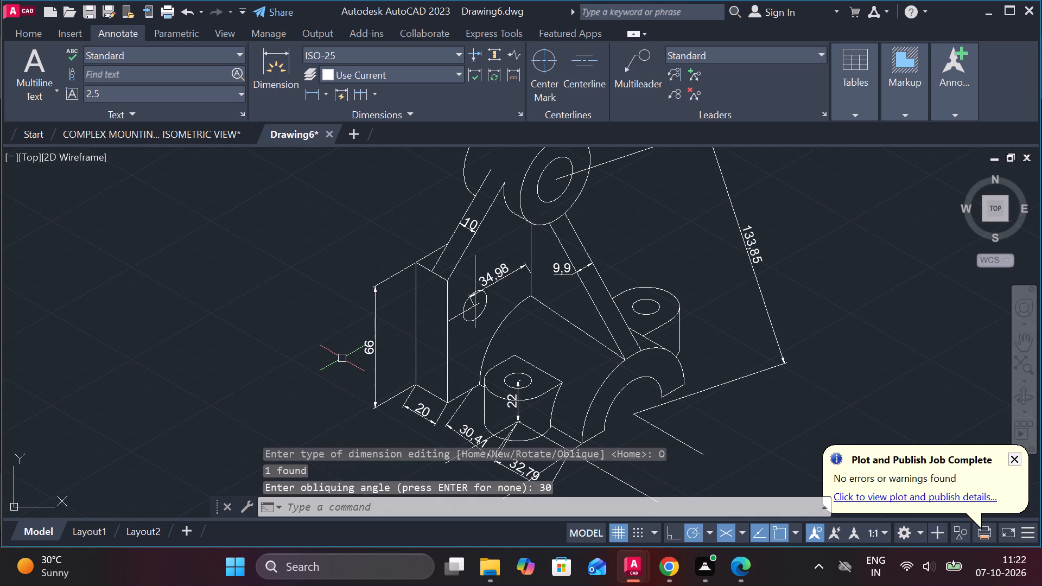
Oblique the upright plate's vertical height dimension at an angle of 150 degrees.
{"action": "left_click", "coordinate": [369, 343]}
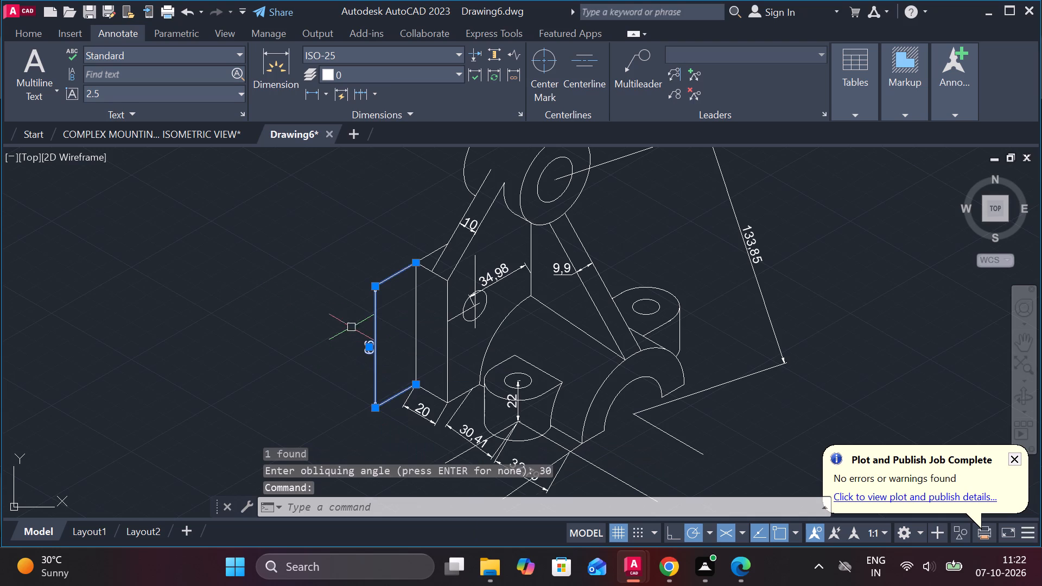
{"action": "key", "text": "space"}
{"action": "left_click_drag", "start_coordinate": [358, 394], "coordinate": [287, 300]}
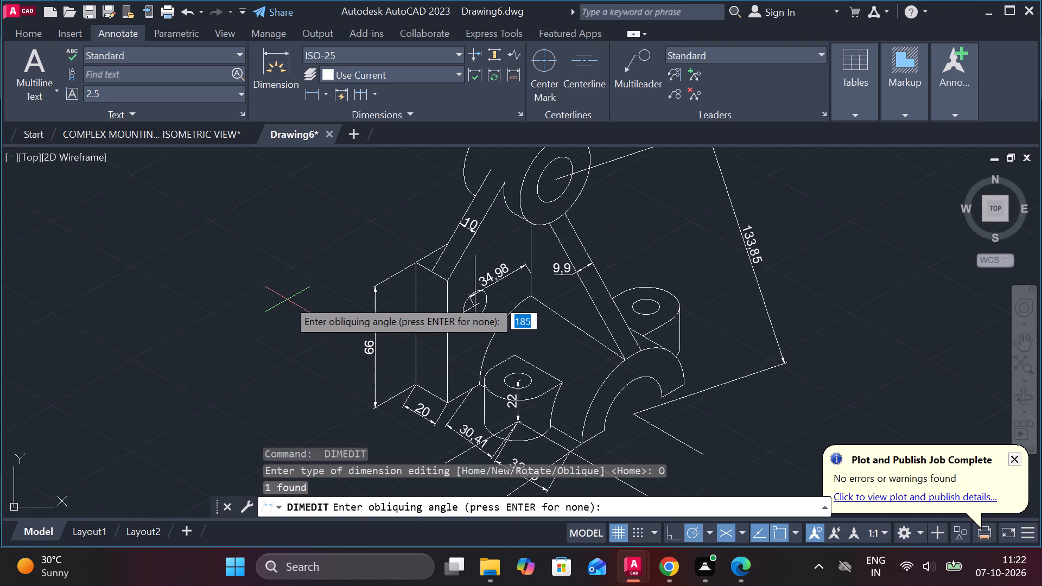
{"action": "type", "text": "150"}
{"action": "key", "text": "Return"}
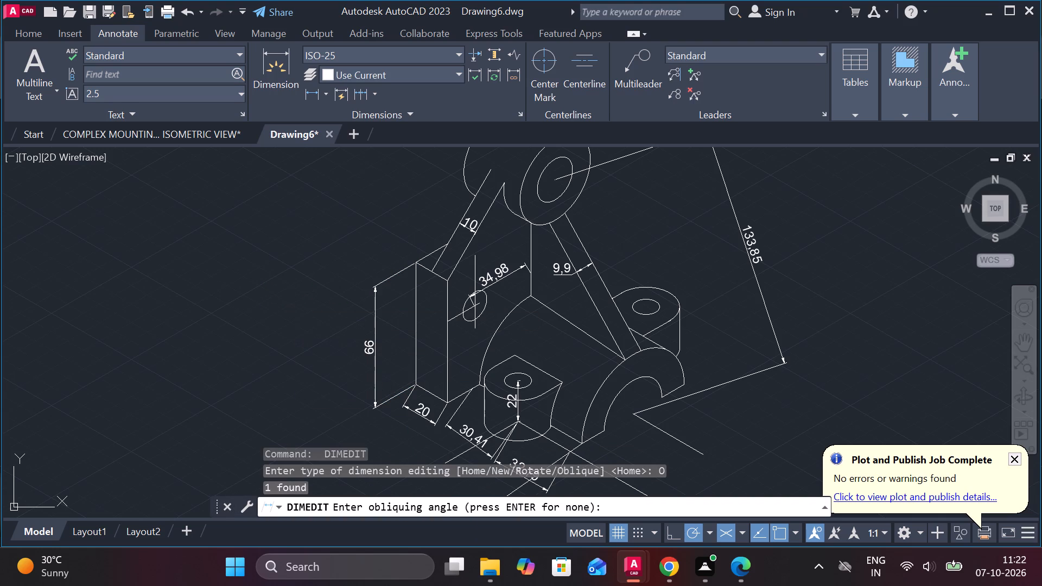
Oblique the 20 dimension along the upright plate's bottom edge at an angle of 30 degrees.
{"action": "scroll", "coordinate": [272, 293], "scroll_direction": "down", "scroll_amount": 1}
{"action": "scroll", "coordinate": [321, 360], "scroll_direction": "up", "scroll_amount": 1}
{"action": "middle_click_drag", "start_coordinate": [322, 367], "coordinate": [300, 368]}
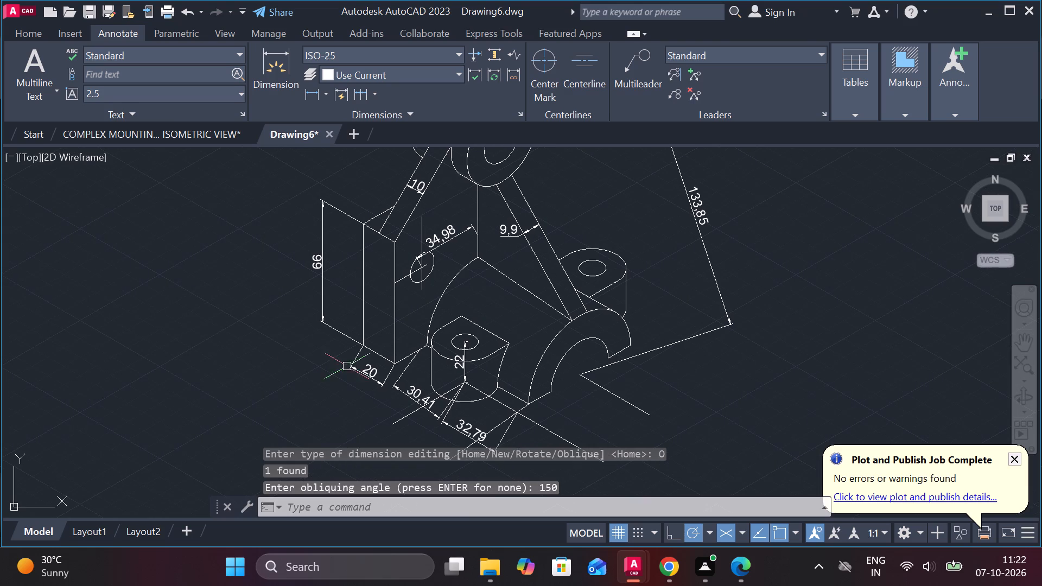
{"action": "left_click", "coordinate": [374, 378]}
{"action": "key", "text": "Return"}
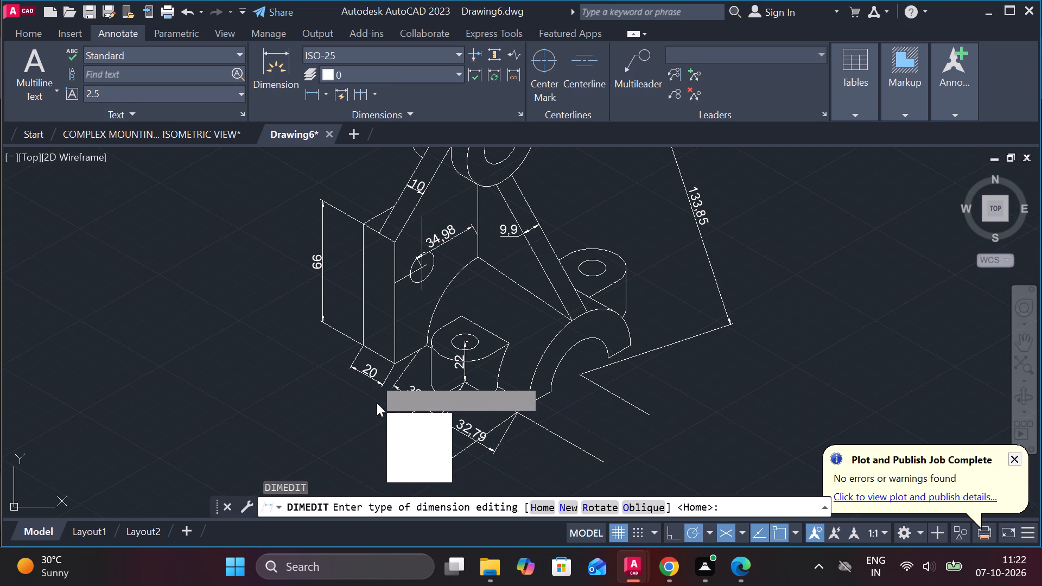
{"action": "left_click_drag", "start_coordinate": [418, 467], "coordinate": [374, 378]}
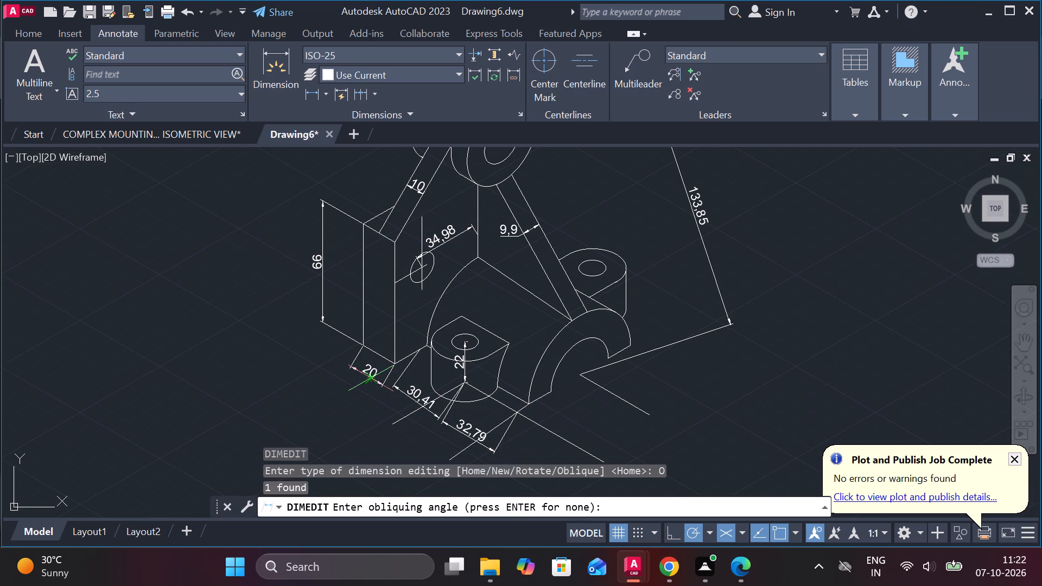
{"action": "scroll", "coordinate": [374, 378], "scroll_direction": "up", "scroll_amount": 1}
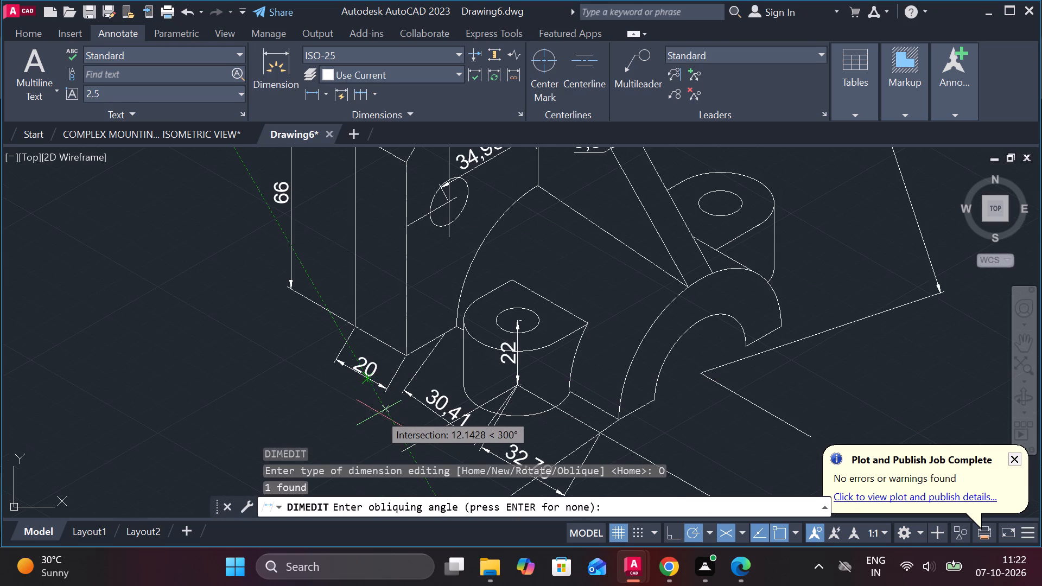
{"action": "type", "text": "30"}
{"action": "key", "text": "Return"}
Oblique the dimension between the upright plate's bottom edge and the front lug's base-arc centre at 30 degrees.
{"action": "middle_click_drag", "start_coordinate": [320, 426], "coordinate": [234, 339]}
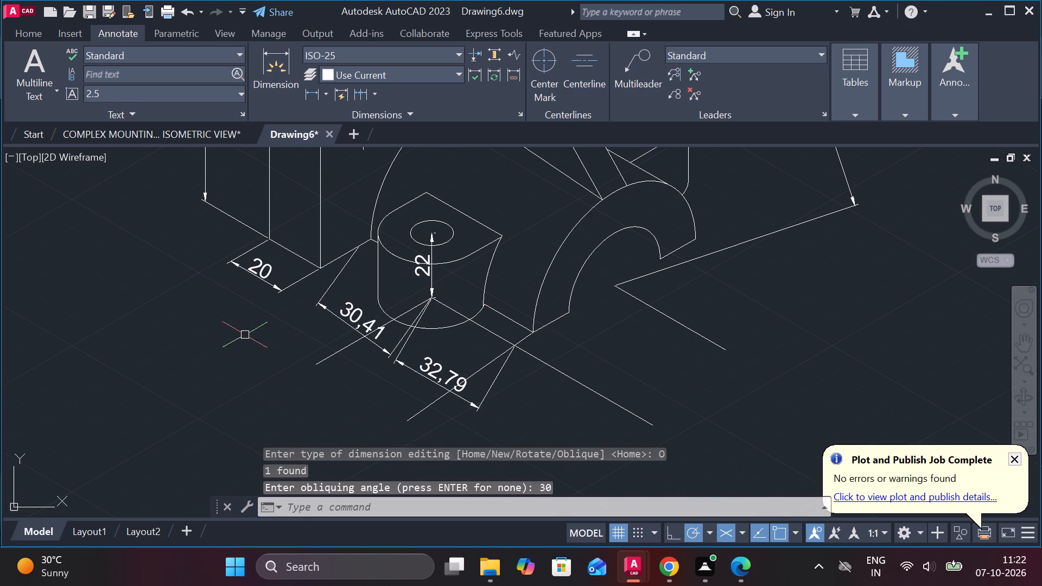
{"action": "left_click", "coordinate": [362, 316]}
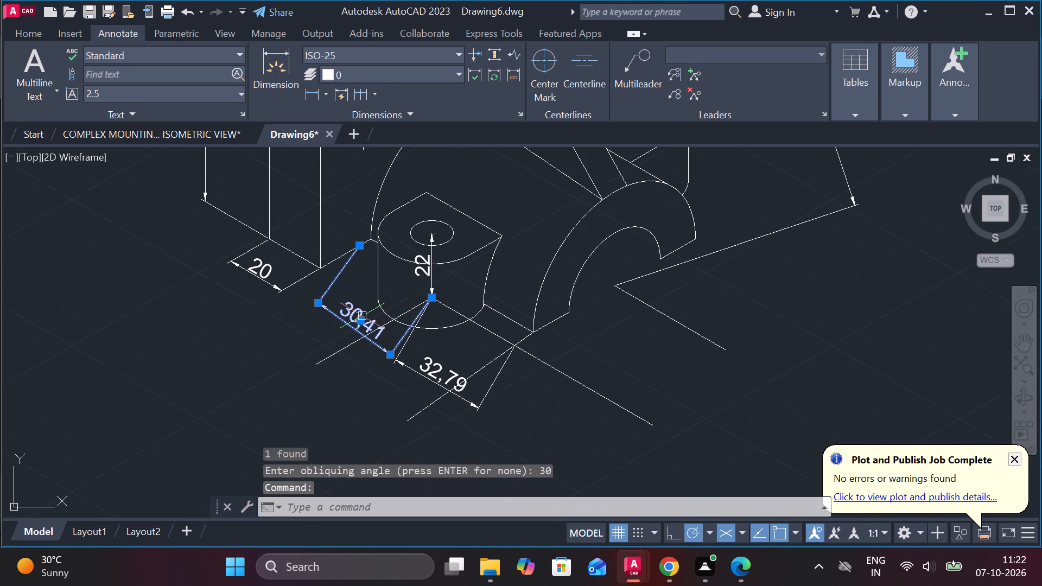
{"action": "key", "text": "Return"}
{"action": "left_click_drag", "start_coordinate": [408, 408], "coordinate": [362, 316]}
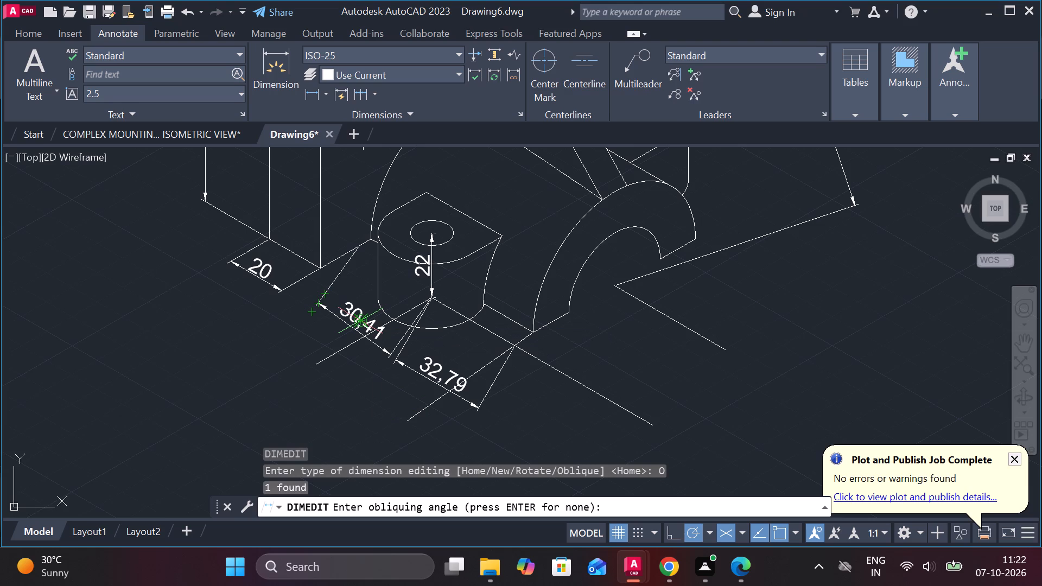
{"action": "type", "text": "30"}
{"action": "key", "text": "Return"}
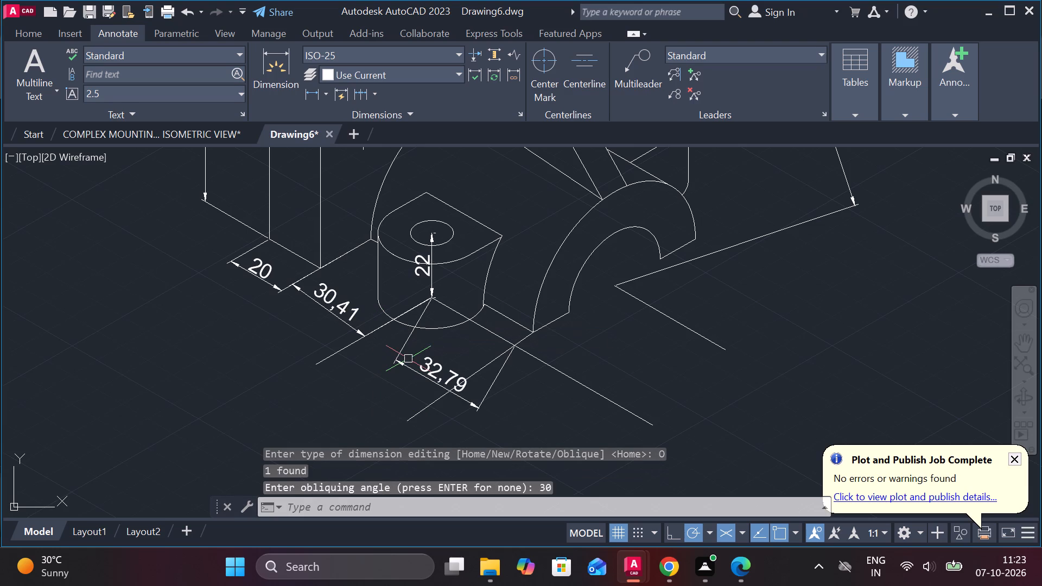
Oblique the 32.79 dimension from the front lug's base-arc centre towards the half-ring at 30 degrees.
{"action": "left_click", "coordinate": [406, 370]}
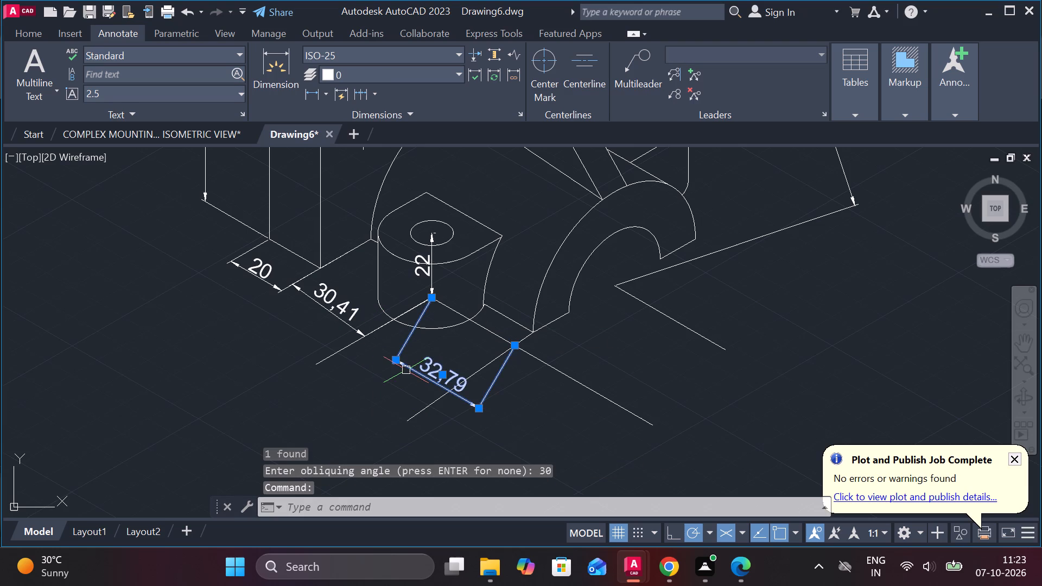
{"action": "key", "text": "Return"}
{"action": "left_click_drag", "start_coordinate": [451, 470], "coordinate": [406, 370]}
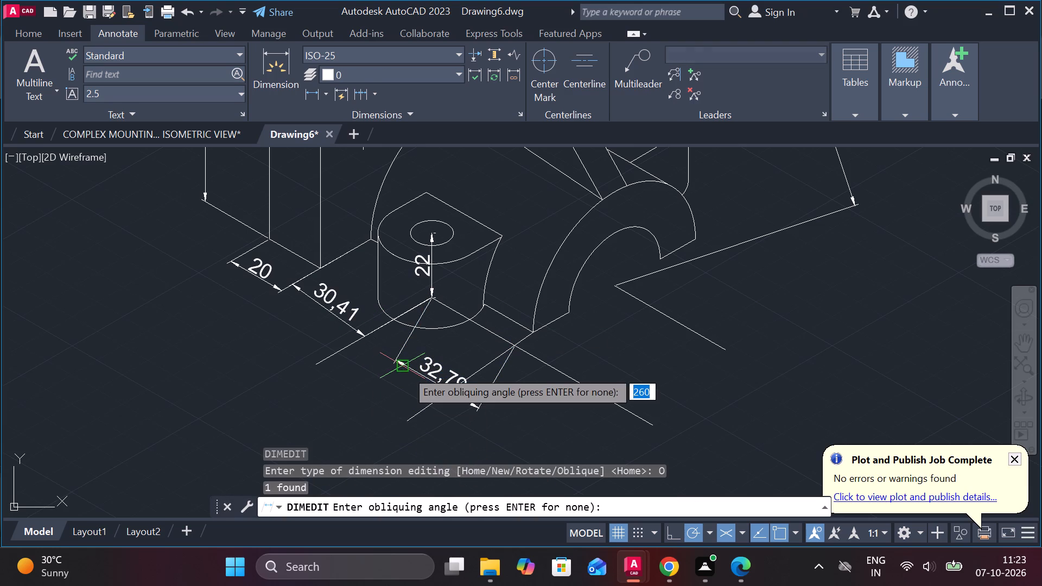
{"action": "type", "text": "30"}
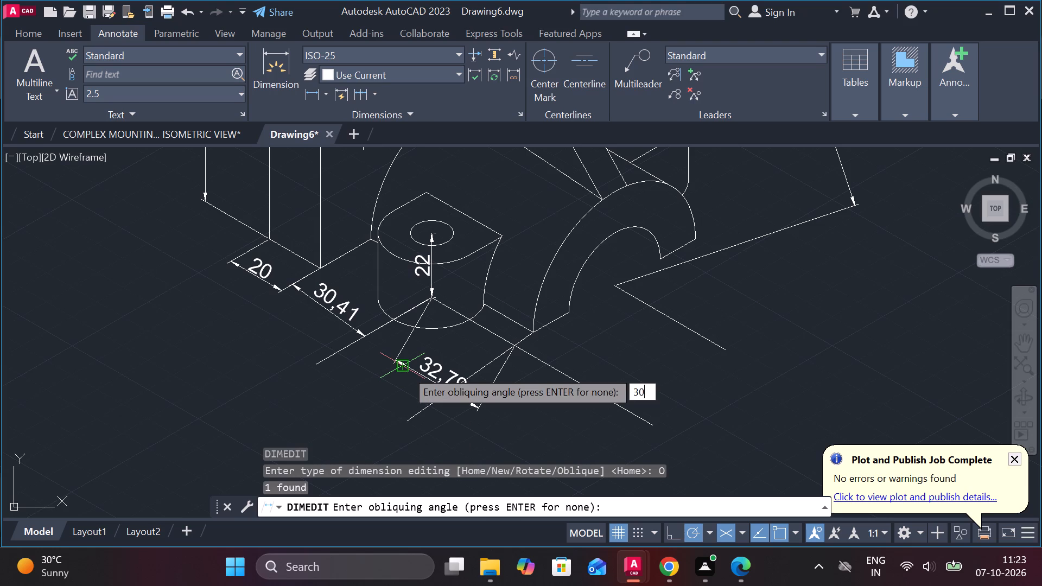
{"action": "key", "text": "Return"}
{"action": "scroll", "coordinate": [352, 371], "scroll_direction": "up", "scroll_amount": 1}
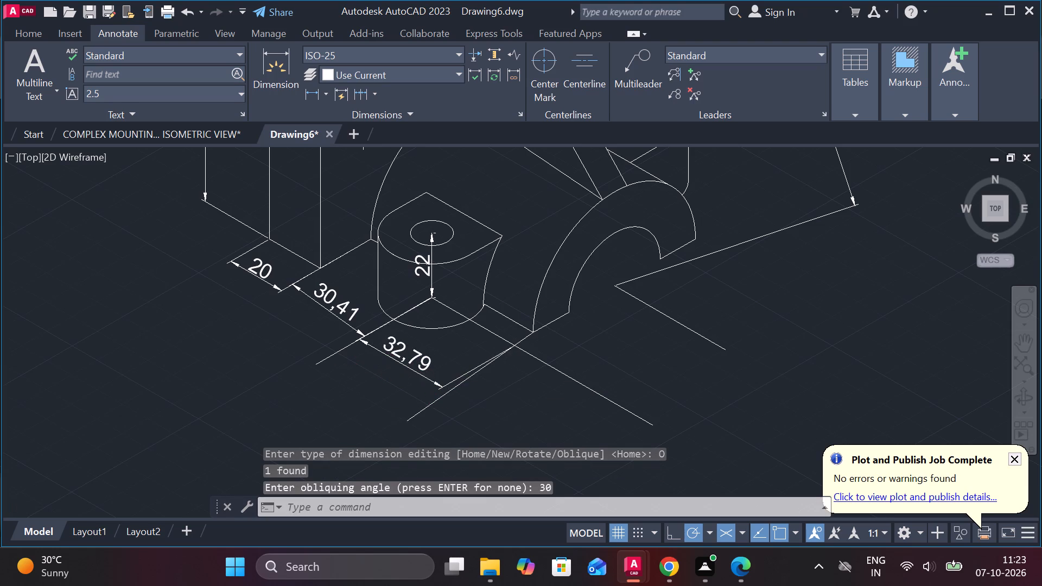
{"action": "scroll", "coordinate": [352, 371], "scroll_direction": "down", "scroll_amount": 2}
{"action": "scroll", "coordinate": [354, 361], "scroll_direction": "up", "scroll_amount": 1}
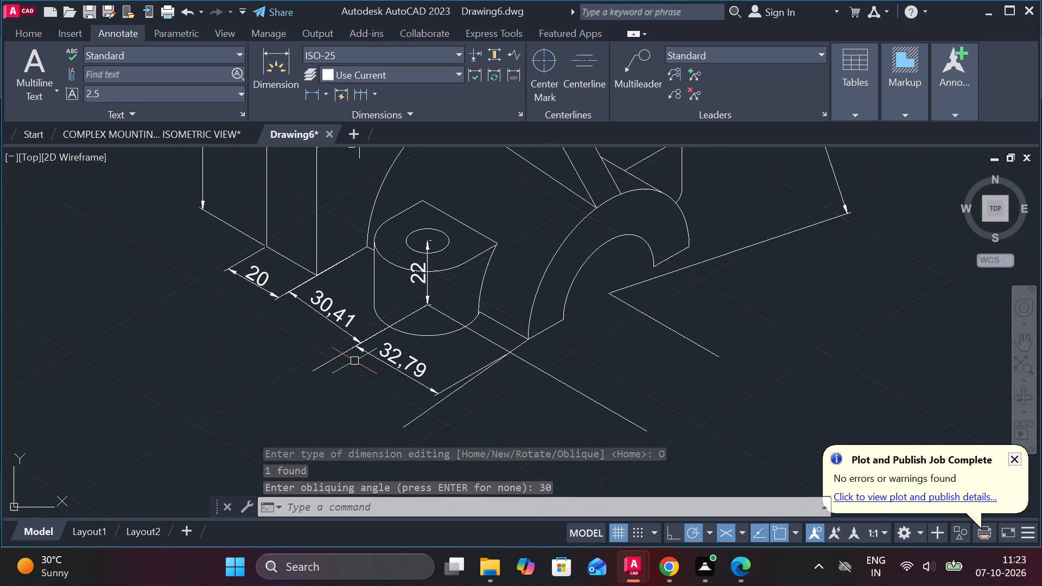
Oblique the front lug's vertical height dimension at an angle of 90 degrees.
{"action": "middle_click_drag", "start_coordinate": [354, 361], "coordinate": [368, 372]}
{"action": "left_click", "coordinate": [435, 279]}
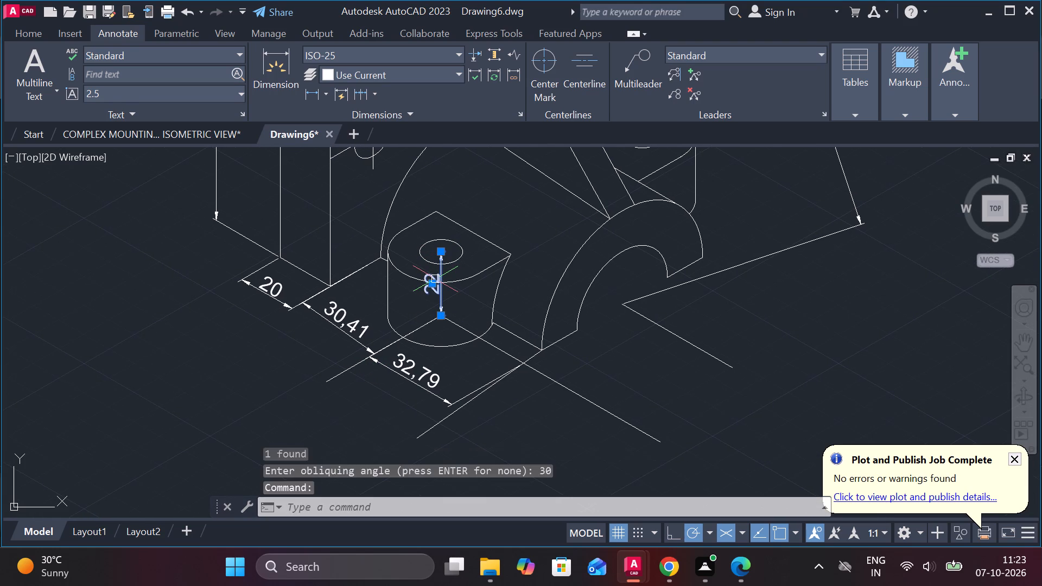
{"action": "key", "text": "space"}
{"action": "left_click_drag", "start_coordinate": [477, 377], "coordinate": [435, 279]}
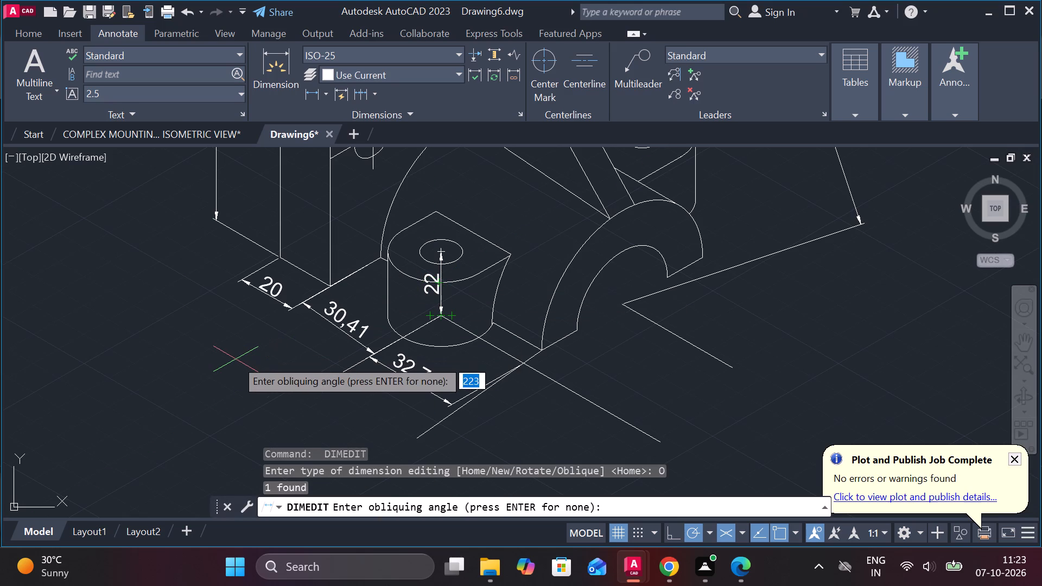
{"action": "type", "text": "90"}
{"action": "key", "text": "Return"}
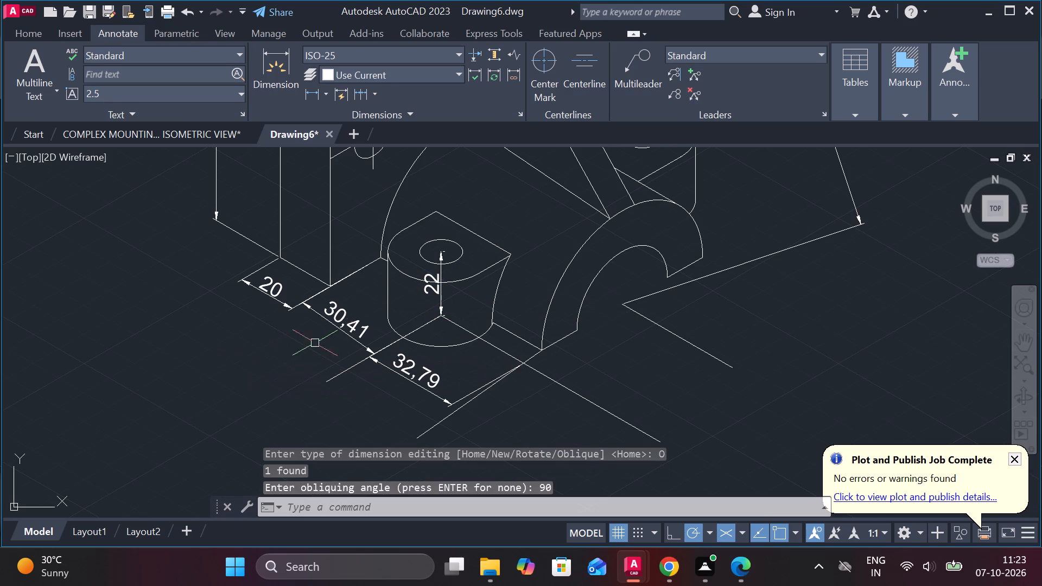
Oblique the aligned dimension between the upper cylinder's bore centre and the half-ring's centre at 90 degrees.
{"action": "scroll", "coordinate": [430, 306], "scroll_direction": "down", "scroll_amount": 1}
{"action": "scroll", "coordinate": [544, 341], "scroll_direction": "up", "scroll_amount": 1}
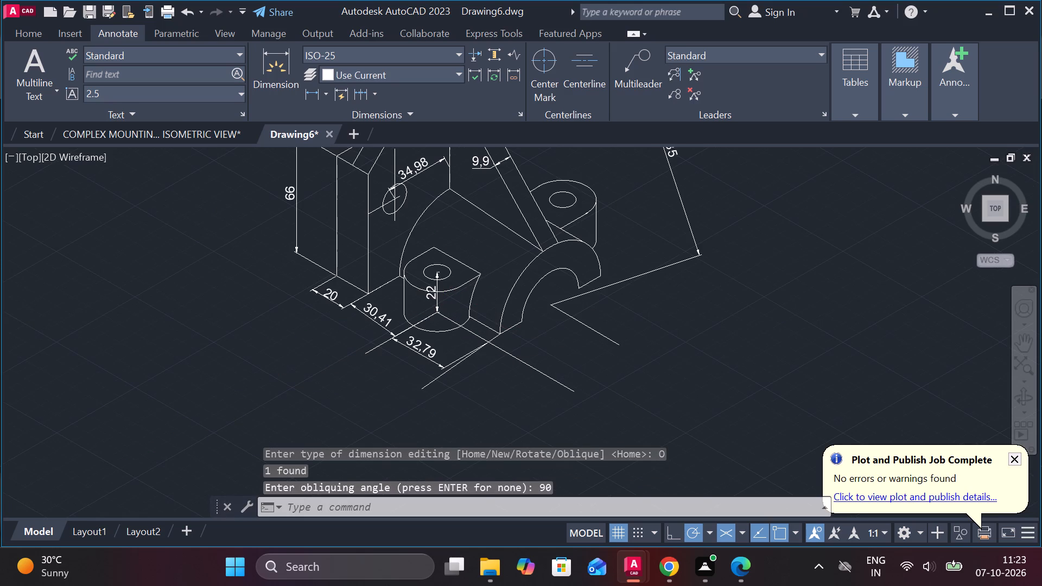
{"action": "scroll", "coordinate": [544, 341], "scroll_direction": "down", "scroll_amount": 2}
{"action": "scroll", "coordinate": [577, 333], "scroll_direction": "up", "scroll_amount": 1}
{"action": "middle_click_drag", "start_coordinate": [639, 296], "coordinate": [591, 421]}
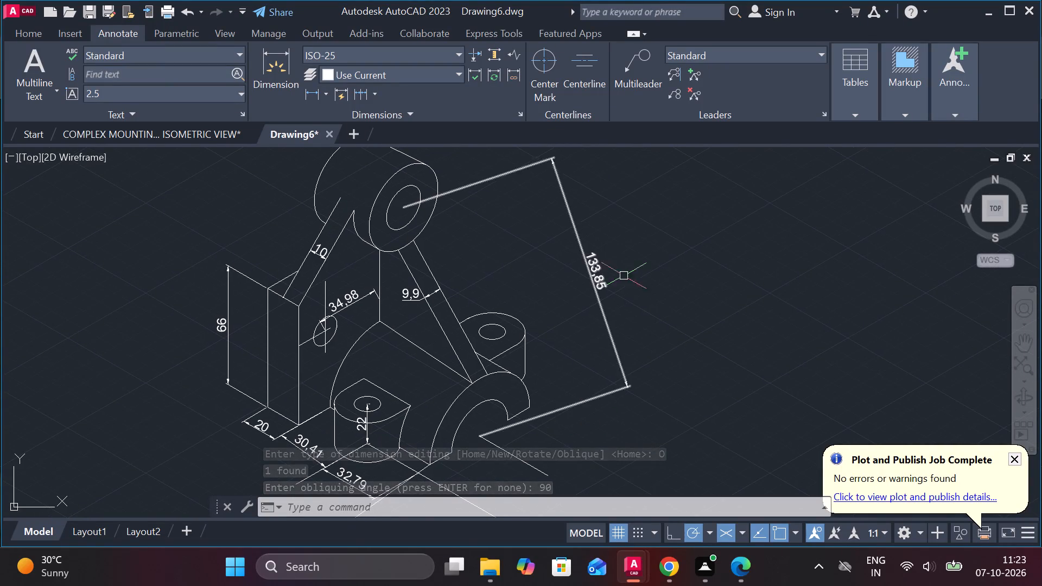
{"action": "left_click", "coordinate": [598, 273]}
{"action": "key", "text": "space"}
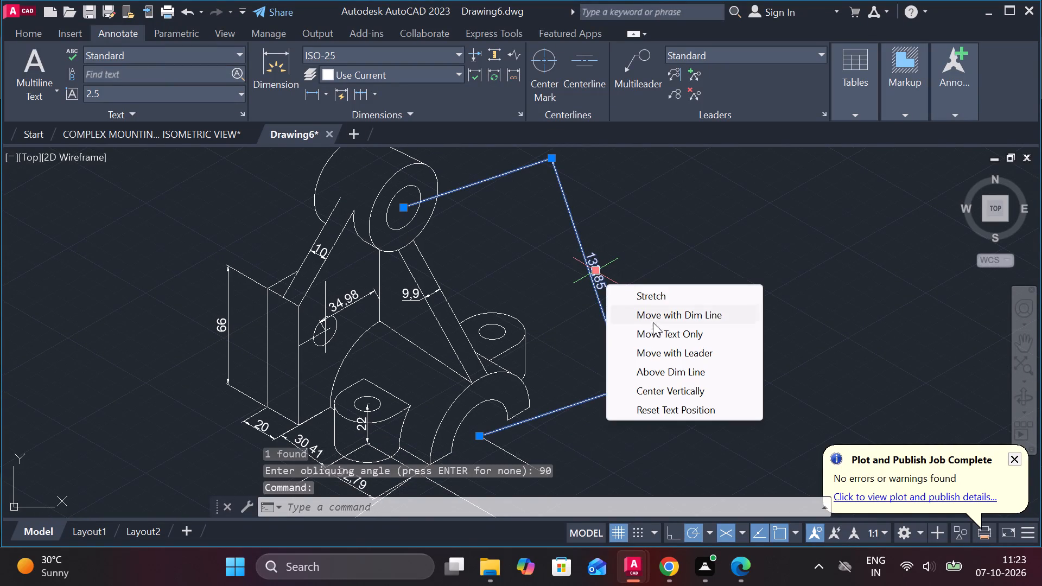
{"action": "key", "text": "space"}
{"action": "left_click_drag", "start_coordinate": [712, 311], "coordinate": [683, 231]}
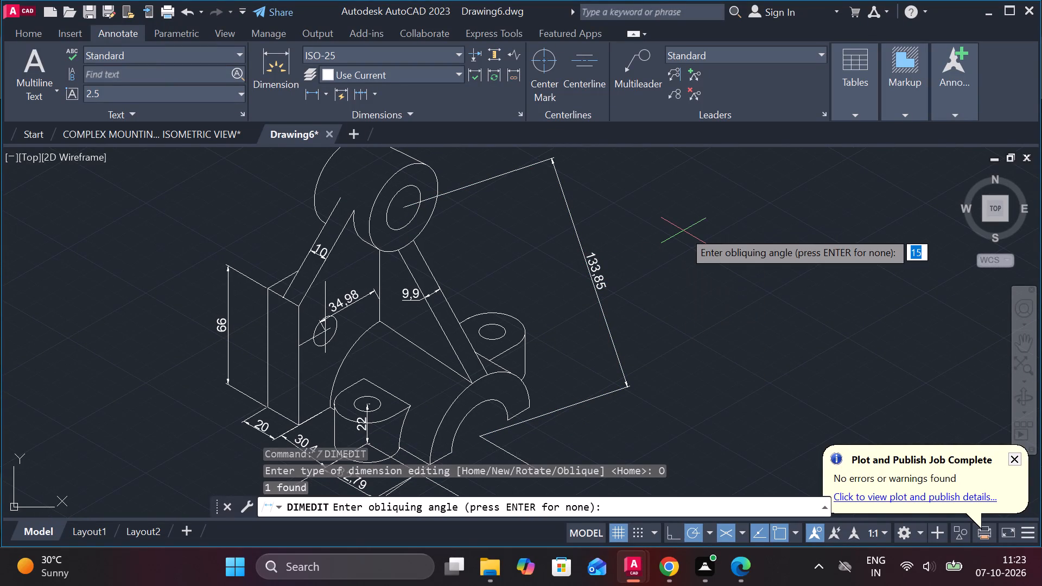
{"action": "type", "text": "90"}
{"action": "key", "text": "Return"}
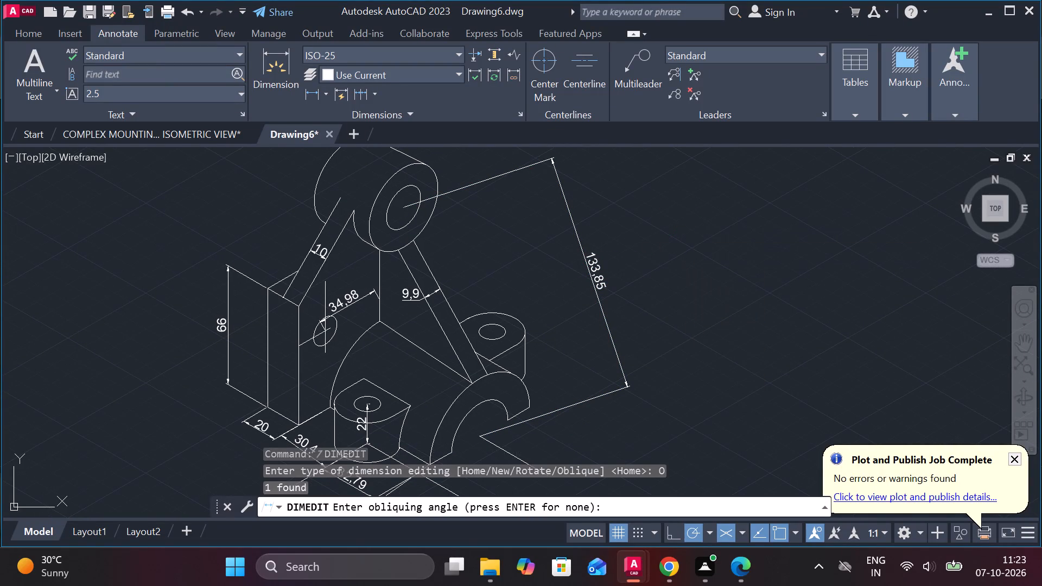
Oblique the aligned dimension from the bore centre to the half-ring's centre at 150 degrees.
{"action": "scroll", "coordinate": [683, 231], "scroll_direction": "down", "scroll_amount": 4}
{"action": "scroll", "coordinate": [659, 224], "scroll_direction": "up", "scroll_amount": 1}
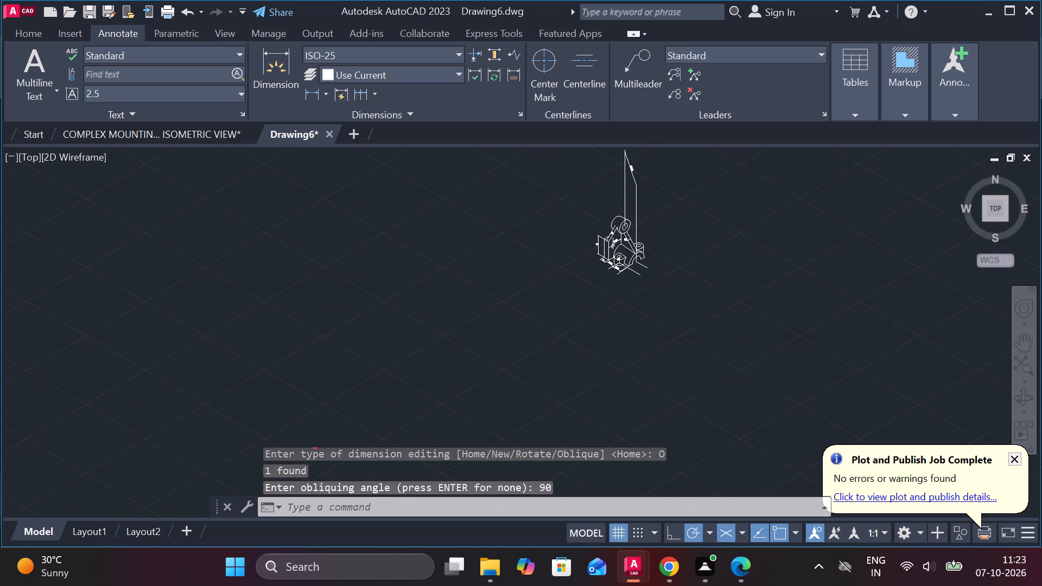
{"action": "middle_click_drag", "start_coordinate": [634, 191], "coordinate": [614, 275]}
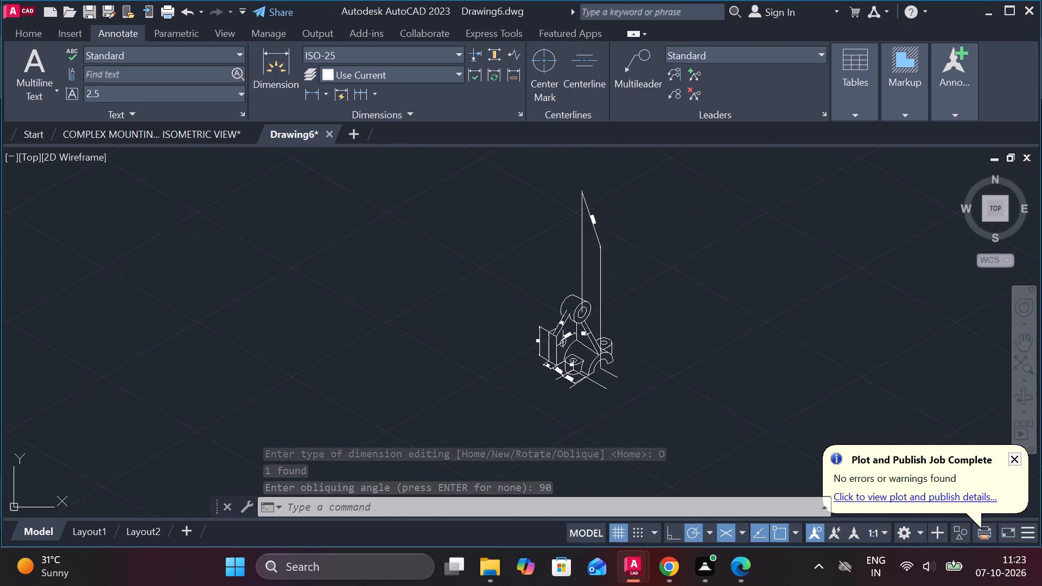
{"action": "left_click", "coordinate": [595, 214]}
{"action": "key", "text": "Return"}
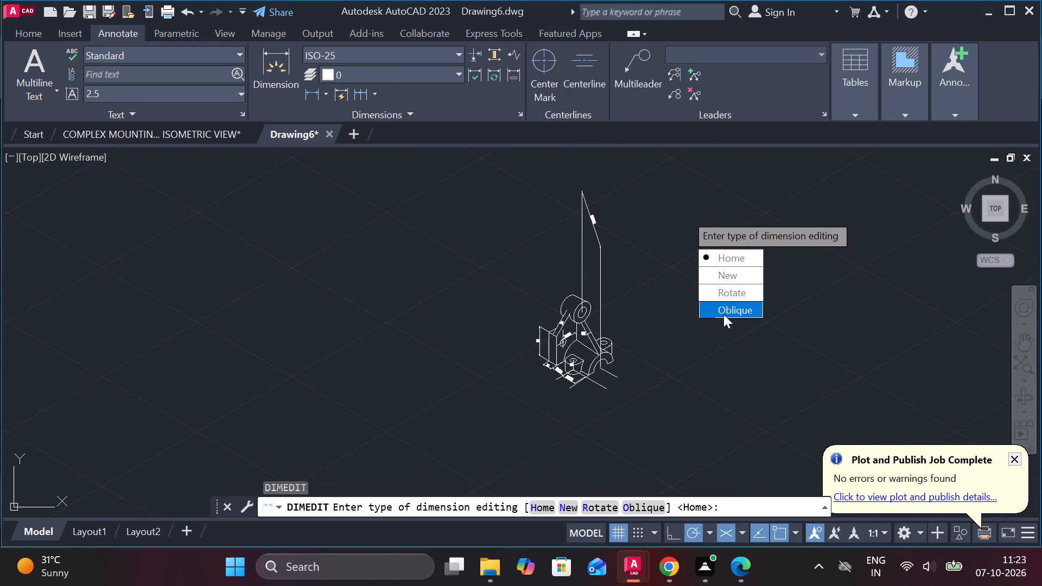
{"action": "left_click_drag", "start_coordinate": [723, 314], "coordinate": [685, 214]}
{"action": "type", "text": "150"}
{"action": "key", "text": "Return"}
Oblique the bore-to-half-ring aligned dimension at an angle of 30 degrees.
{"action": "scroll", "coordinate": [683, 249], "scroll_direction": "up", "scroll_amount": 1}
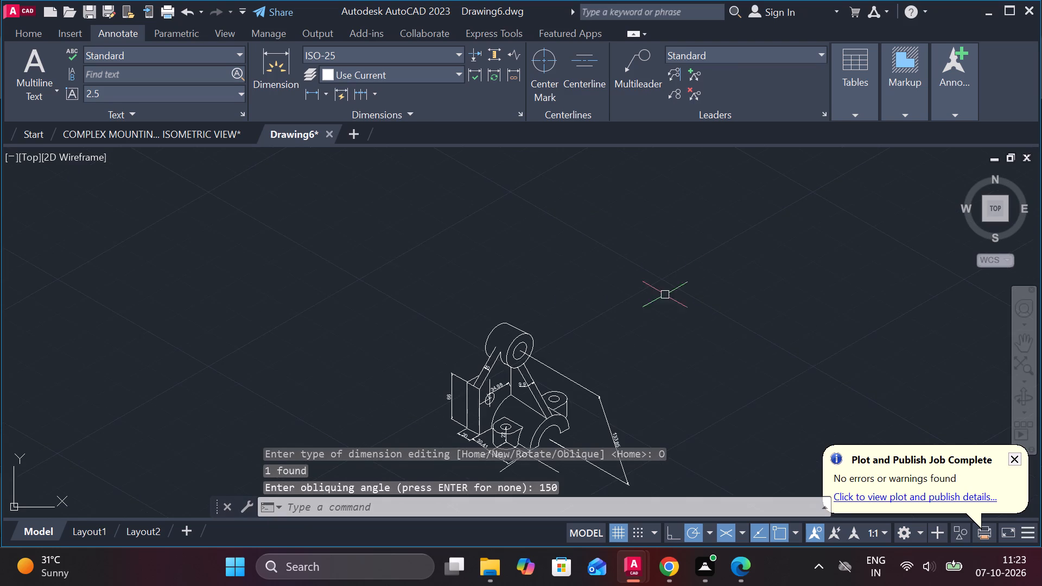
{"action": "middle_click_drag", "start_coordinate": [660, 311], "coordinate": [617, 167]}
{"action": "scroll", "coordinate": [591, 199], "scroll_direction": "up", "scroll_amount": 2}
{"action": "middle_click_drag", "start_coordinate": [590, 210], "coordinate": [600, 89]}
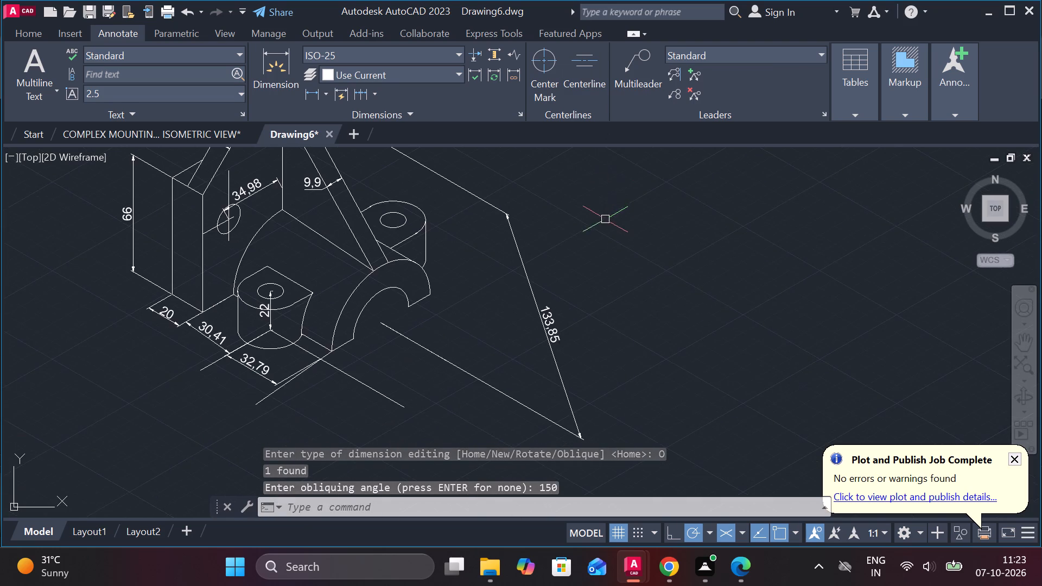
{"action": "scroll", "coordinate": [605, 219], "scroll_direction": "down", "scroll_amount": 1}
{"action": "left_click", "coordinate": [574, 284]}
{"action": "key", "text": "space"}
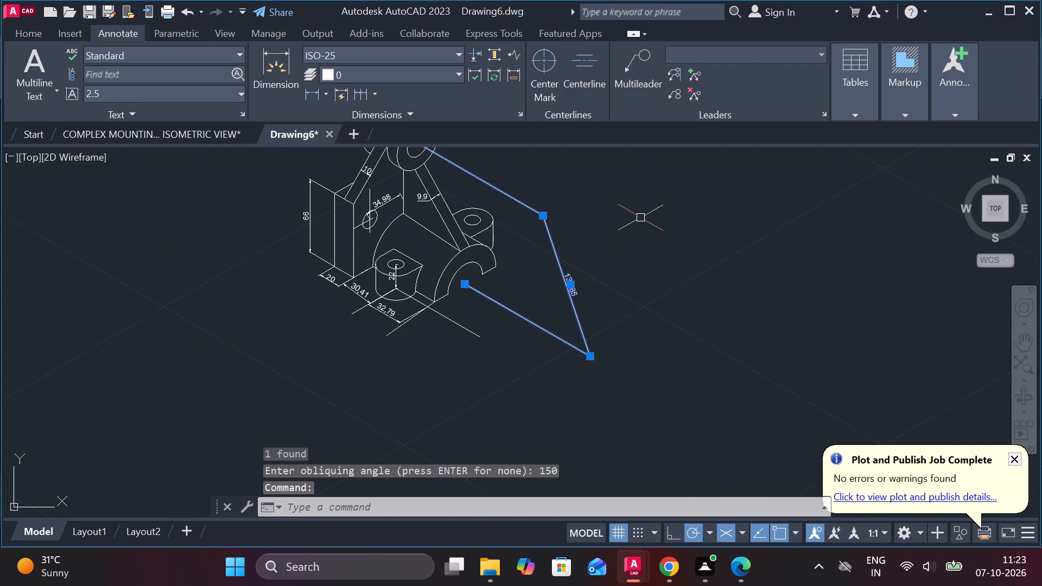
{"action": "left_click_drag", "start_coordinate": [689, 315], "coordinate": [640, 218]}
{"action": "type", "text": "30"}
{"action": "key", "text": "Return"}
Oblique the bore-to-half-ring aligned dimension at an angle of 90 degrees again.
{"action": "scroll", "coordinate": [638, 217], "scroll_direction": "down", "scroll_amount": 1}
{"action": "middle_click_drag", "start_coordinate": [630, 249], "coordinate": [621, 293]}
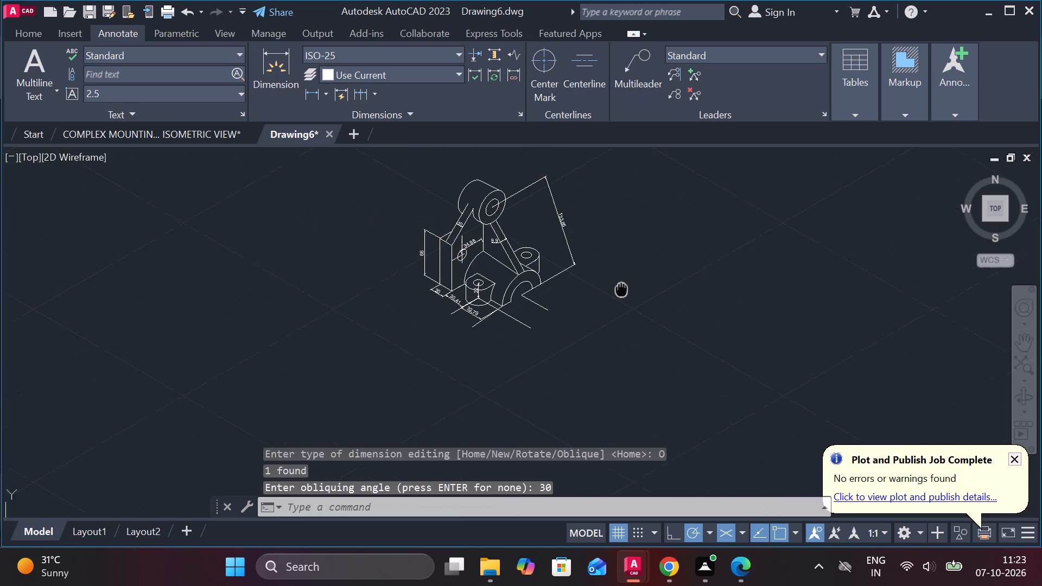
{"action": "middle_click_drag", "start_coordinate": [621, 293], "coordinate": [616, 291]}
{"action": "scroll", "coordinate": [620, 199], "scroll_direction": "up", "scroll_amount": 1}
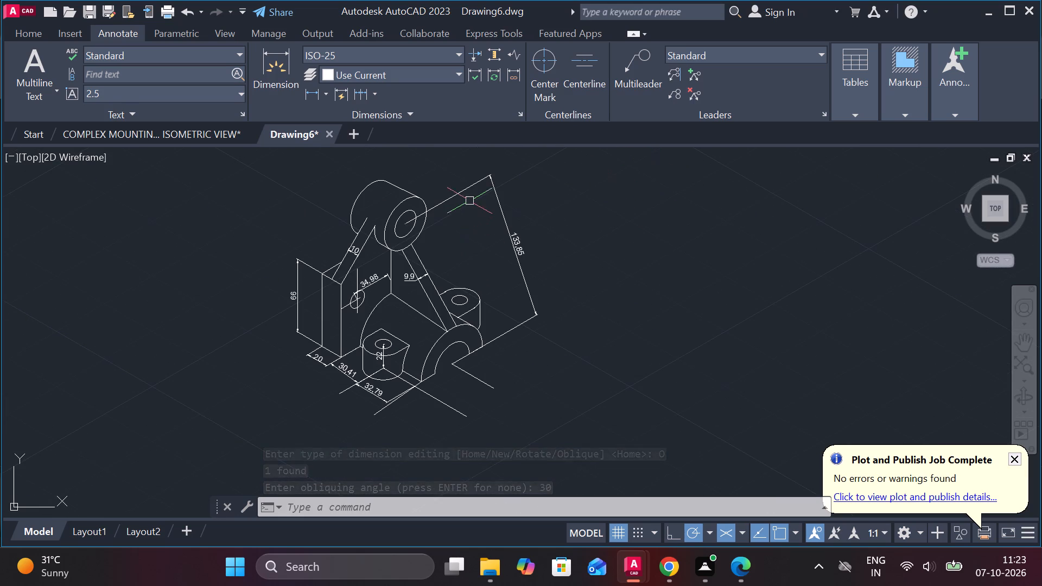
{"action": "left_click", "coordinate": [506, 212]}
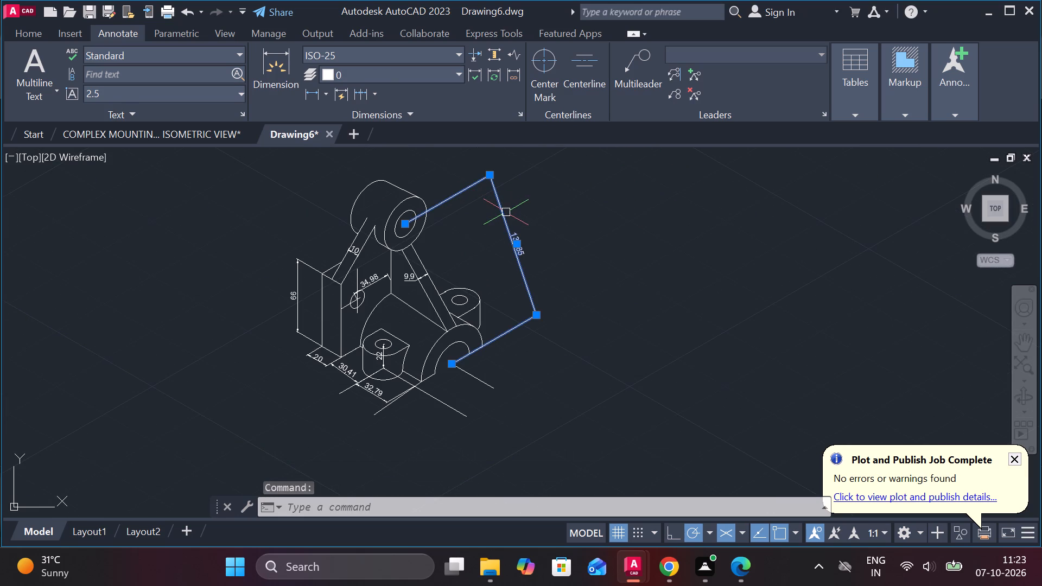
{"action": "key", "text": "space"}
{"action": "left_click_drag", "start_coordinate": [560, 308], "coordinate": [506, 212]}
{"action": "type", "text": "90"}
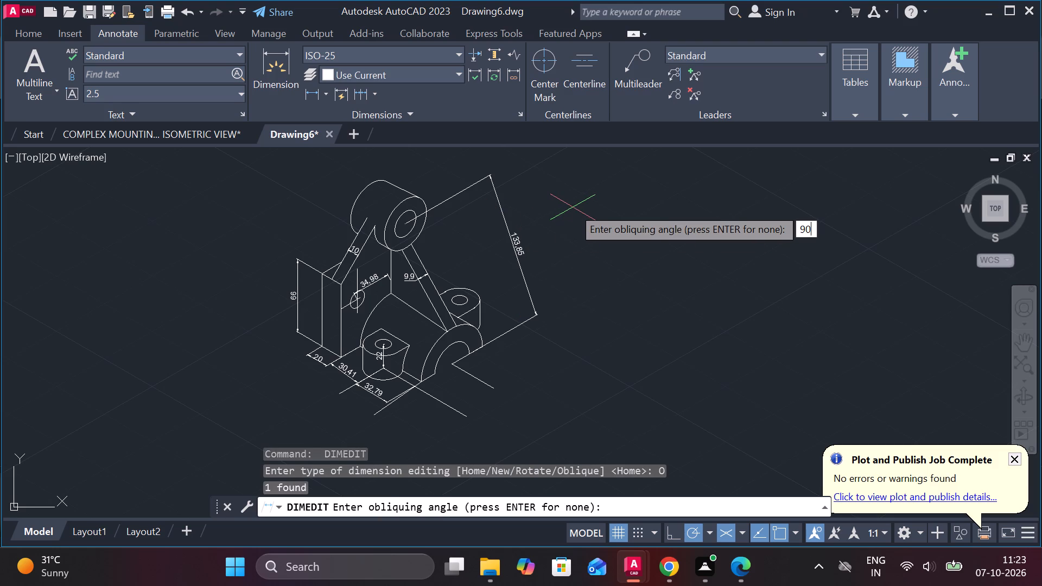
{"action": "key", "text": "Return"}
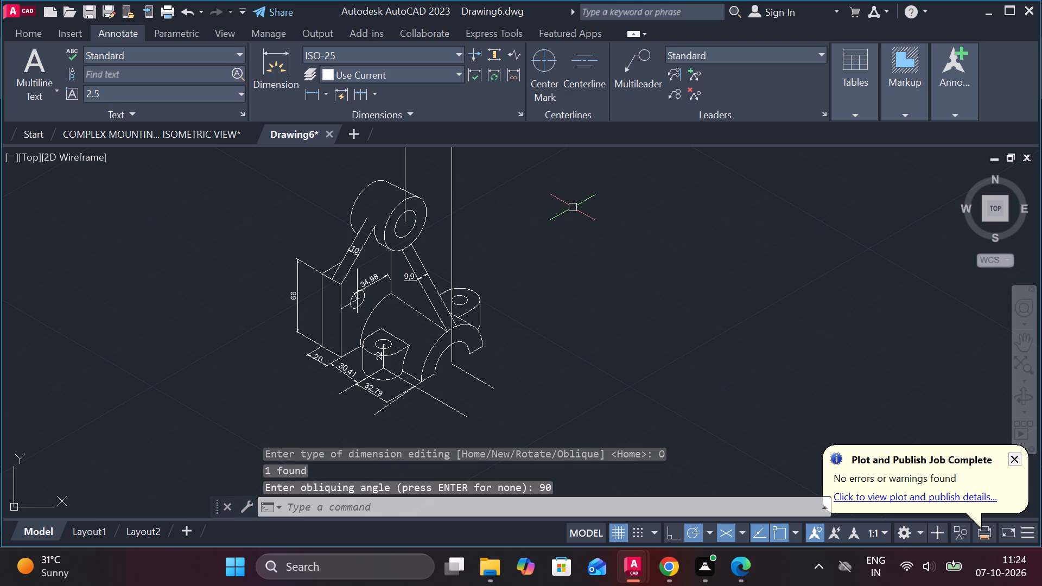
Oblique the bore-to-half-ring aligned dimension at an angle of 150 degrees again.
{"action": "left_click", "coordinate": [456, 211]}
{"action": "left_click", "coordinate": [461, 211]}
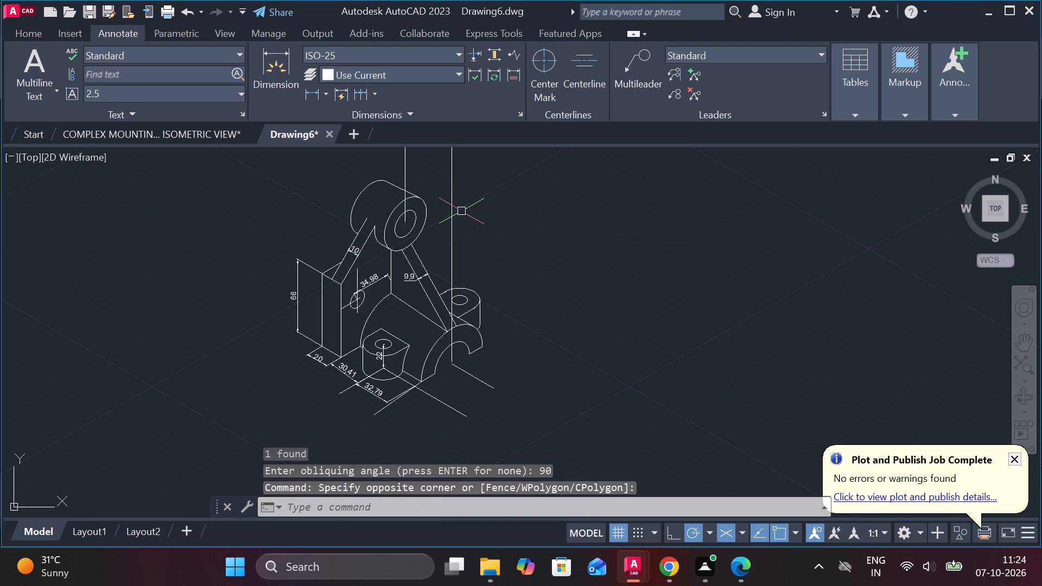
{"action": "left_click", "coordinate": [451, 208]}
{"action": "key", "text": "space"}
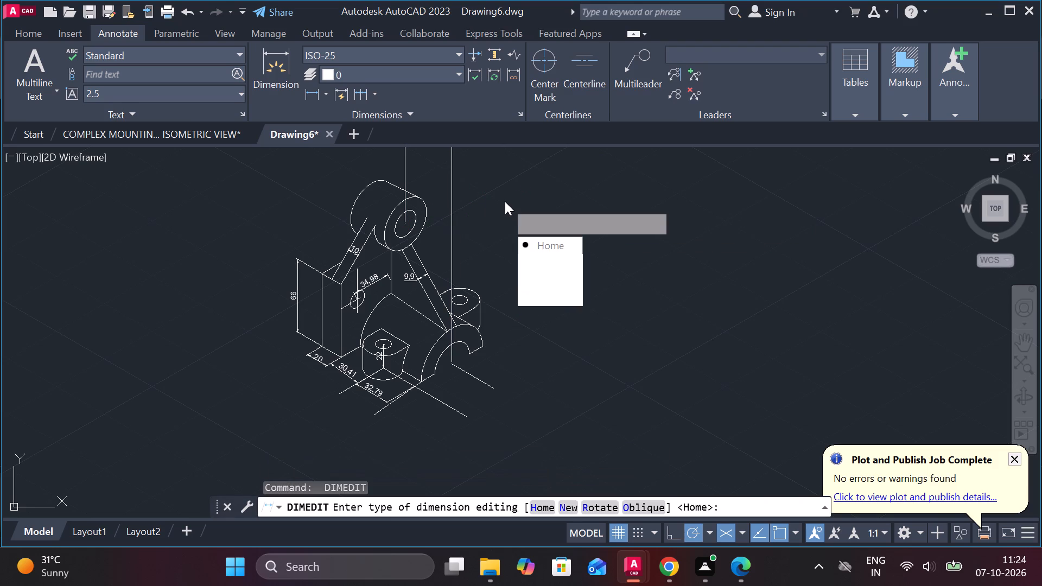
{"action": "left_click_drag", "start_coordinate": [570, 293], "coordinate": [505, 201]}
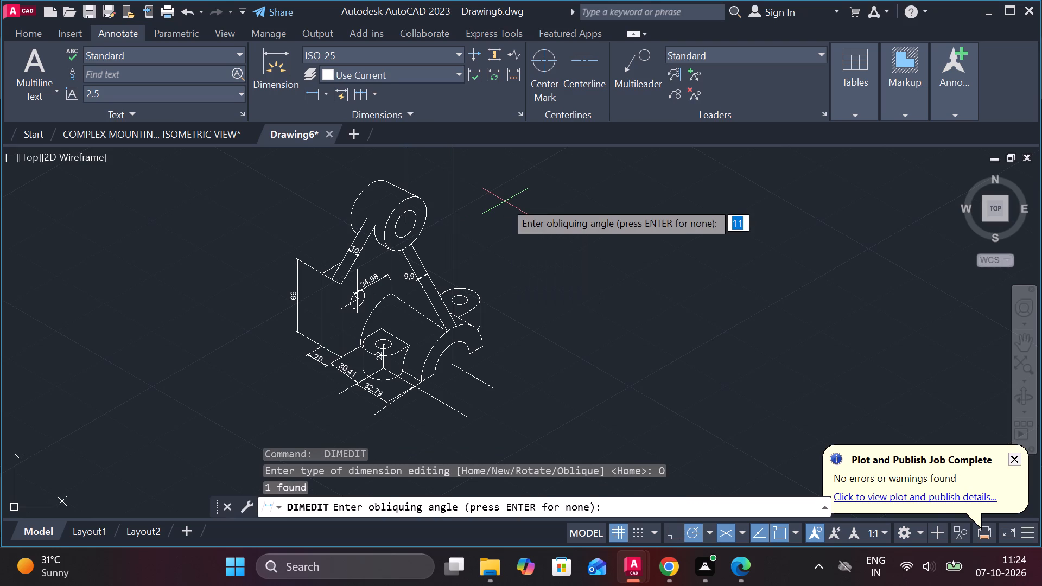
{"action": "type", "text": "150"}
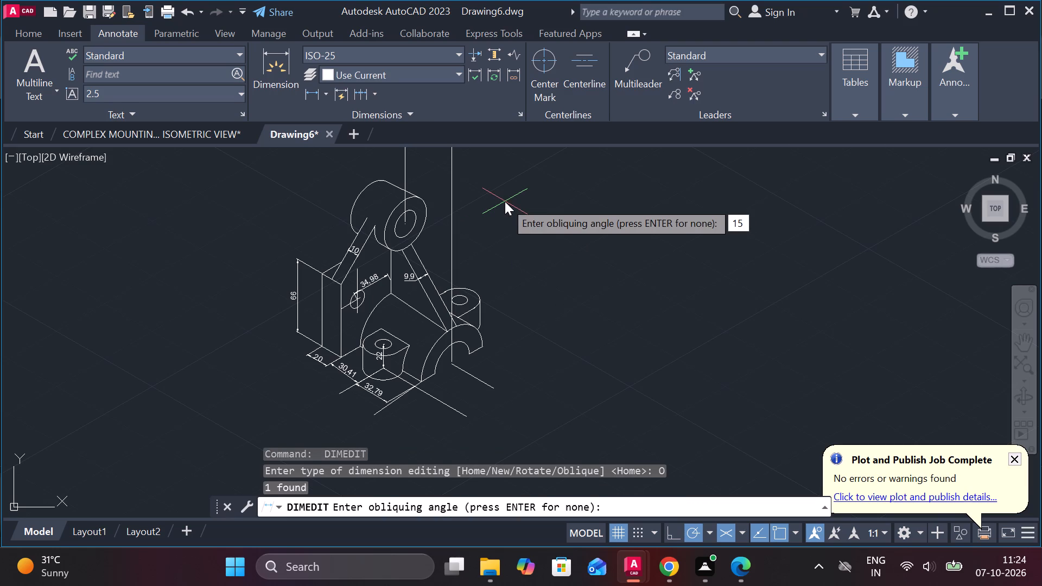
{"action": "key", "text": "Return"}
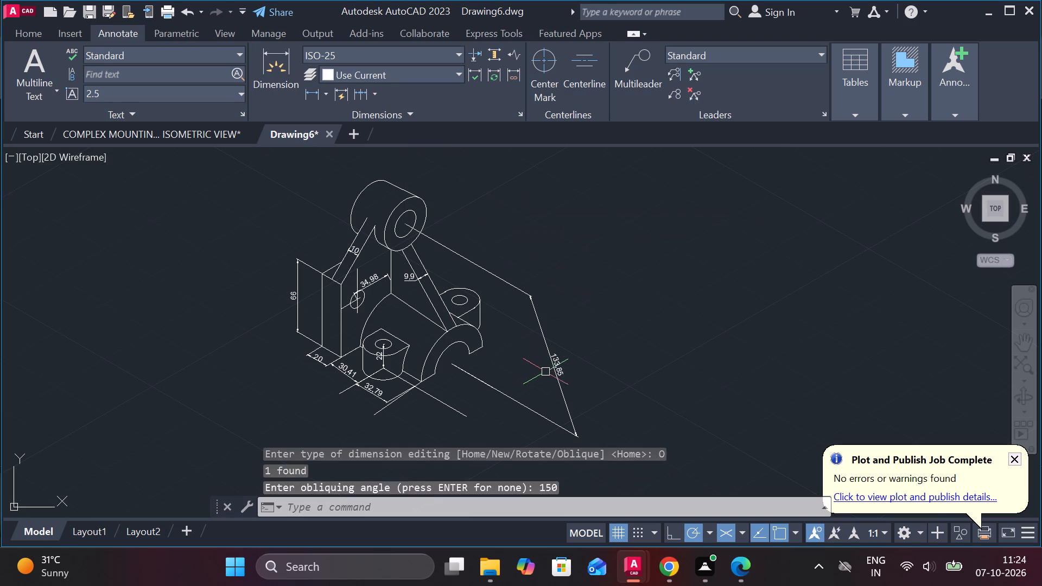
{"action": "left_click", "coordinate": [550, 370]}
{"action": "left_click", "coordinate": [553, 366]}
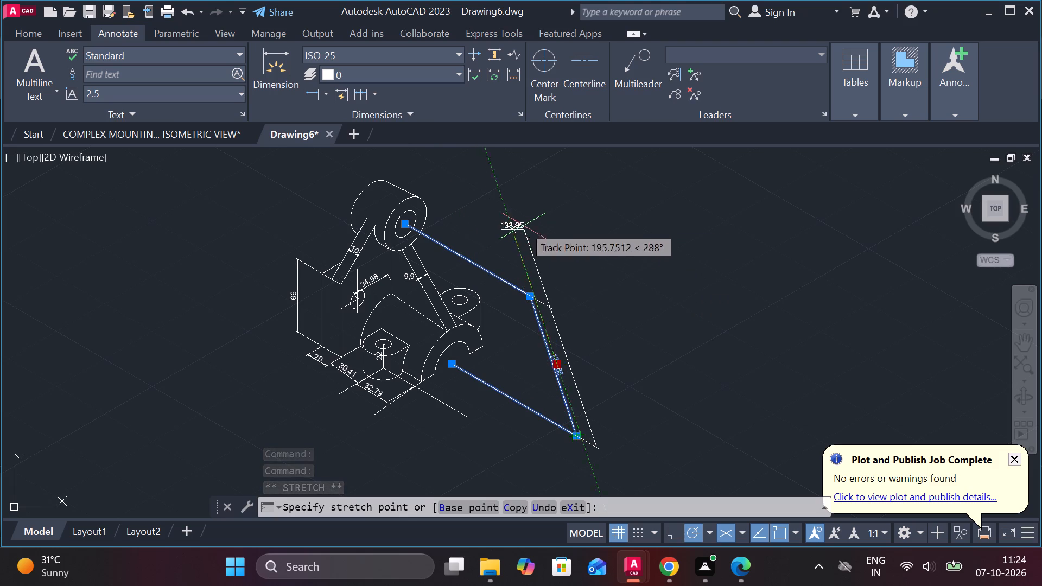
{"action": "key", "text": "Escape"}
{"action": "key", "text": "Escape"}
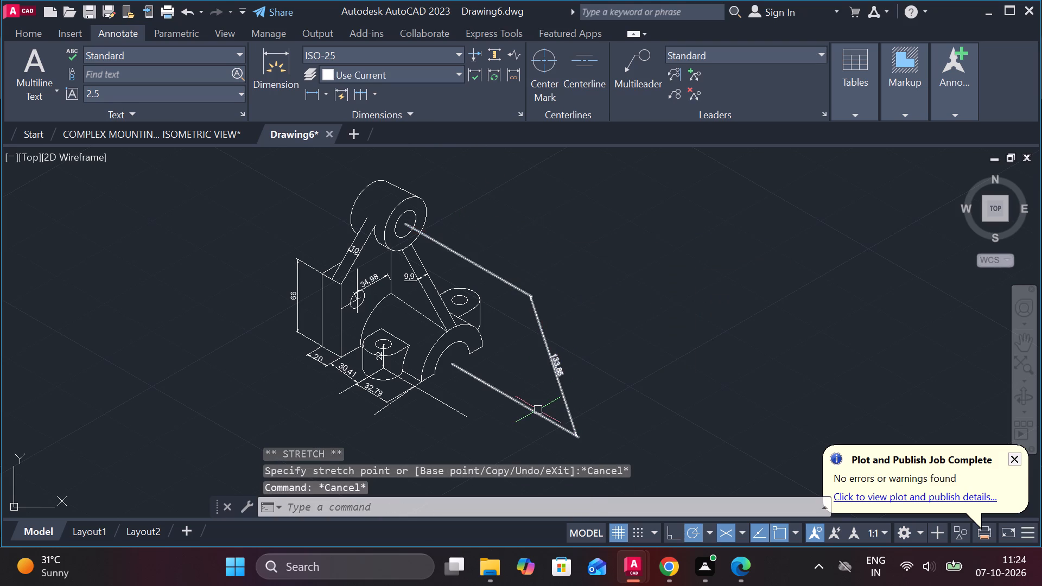
Erase the aligned dimension between the upper cylinder's bore centre and the half-ring's centre.
{"action": "left_click", "coordinate": [537, 410]}
{"action": "key", "text": "e"}
{"action": "key", "text": "Return"}
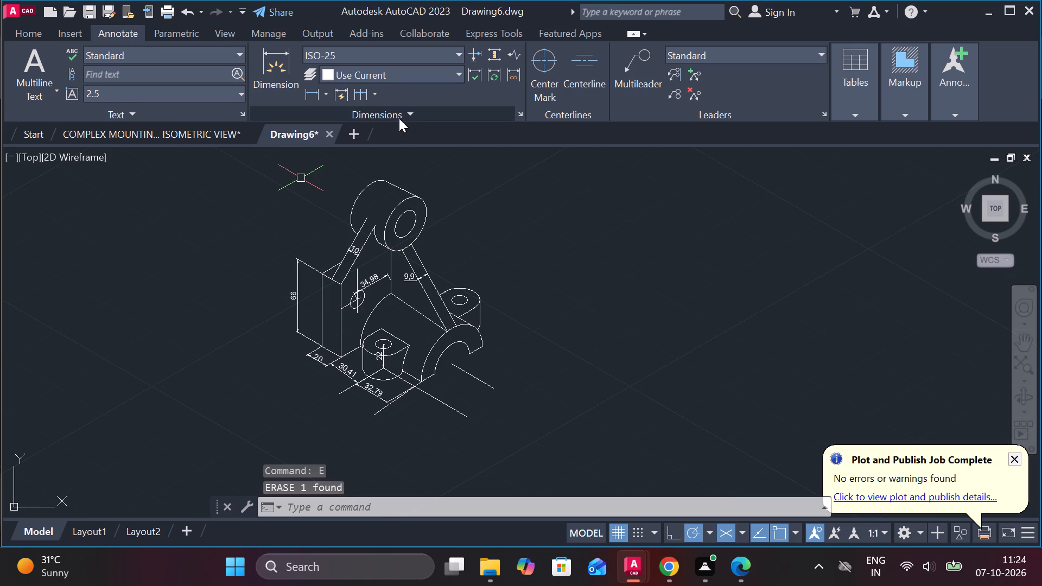
Draw a reference line from the upper cylinder's bore centre outward along the 330-degree isometric direction, past the rear lug.
{"action": "key", "text": "l"}
{"action": "key", "text": "Return"}
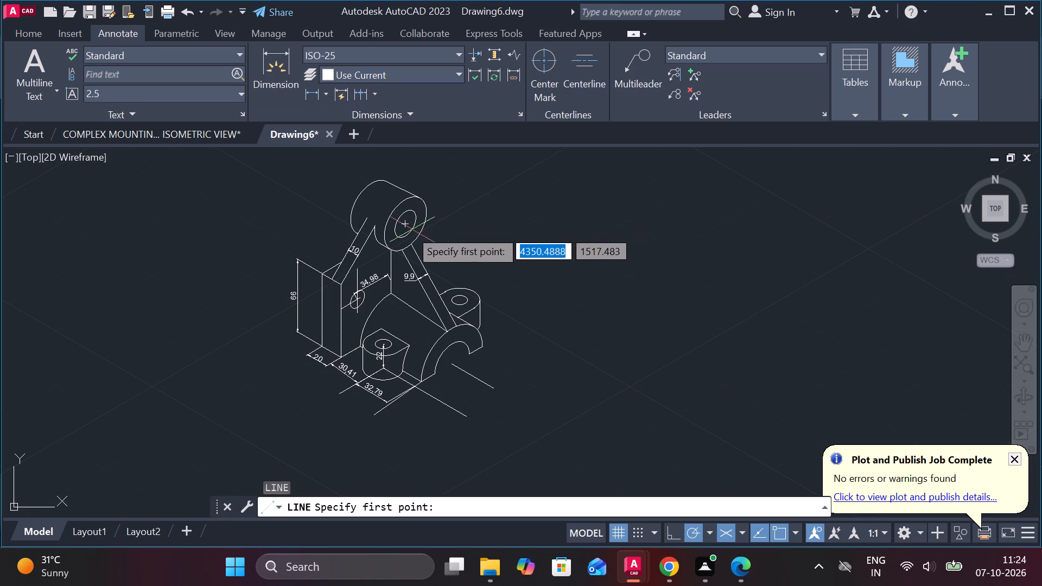
{"action": "left_click", "coordinate": [406, 226]}
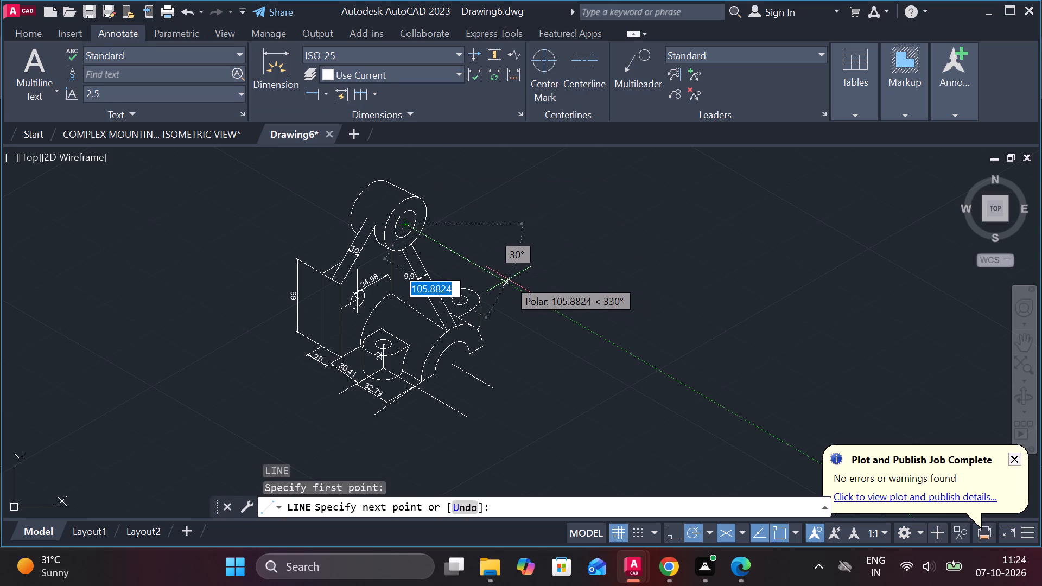
{"action": "left_click", "coordinate": [503, 275]}
{"action": "key", "text": "Escape"}
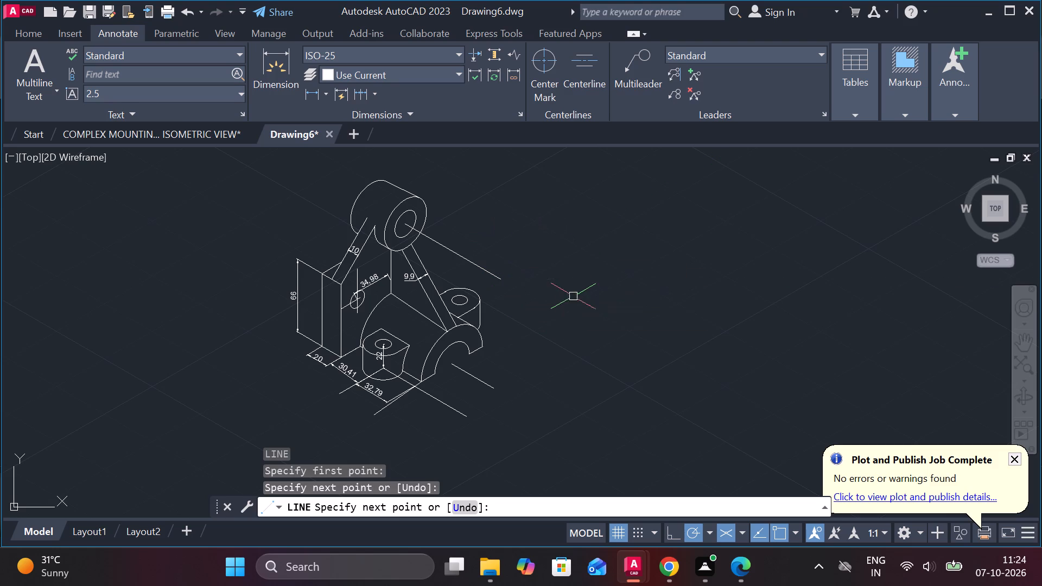
Add a vertical linear dimension between the outer ends of the bore-centre and half-ring-centre reference lines, in line with them.
{"action": "left_click", "coordinate": [312, 87]}
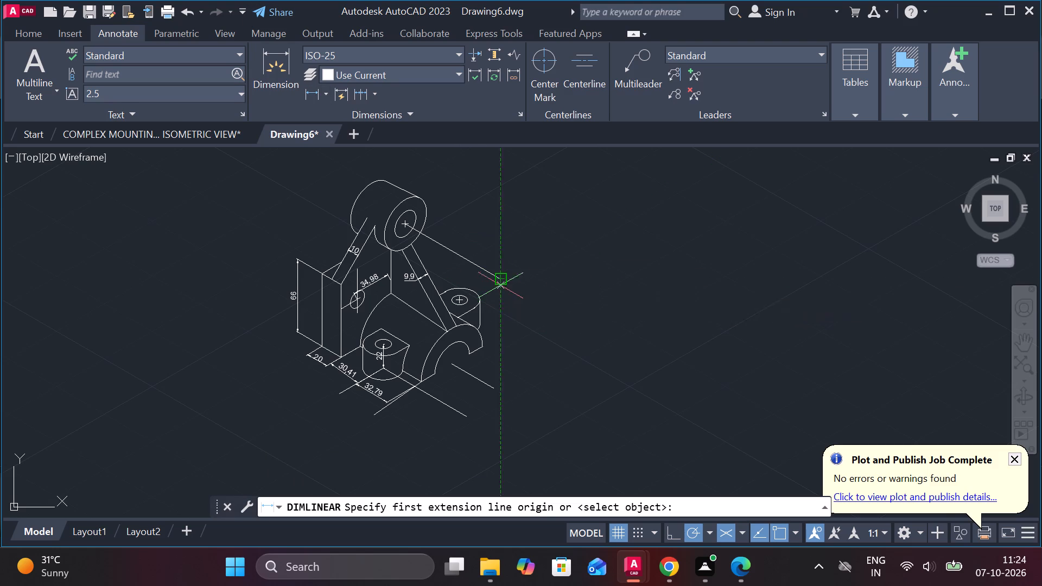
{"action": "left_click", "coordinate": [500, 283]}
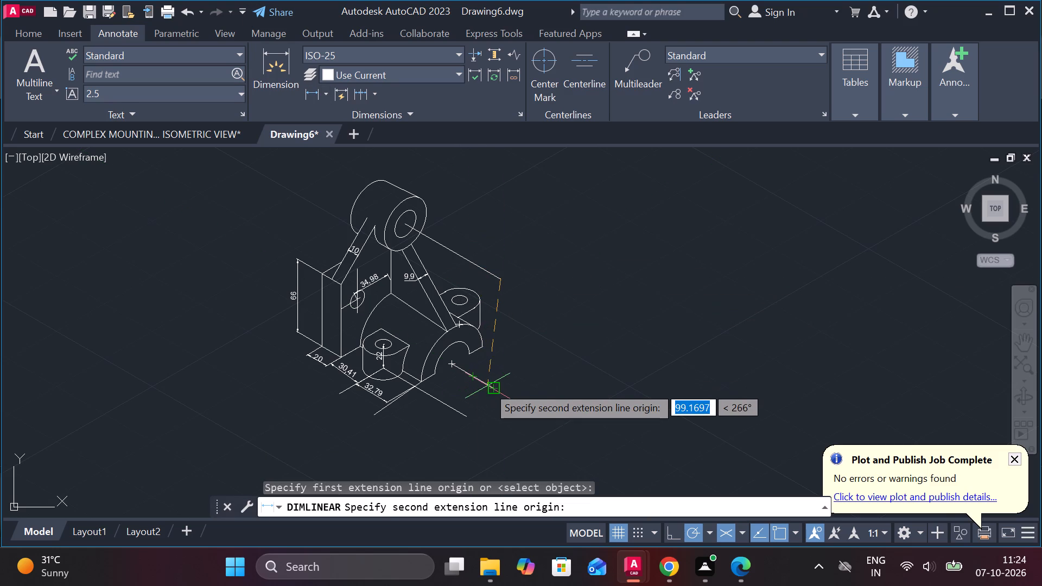
{"action": "left_click", "coordinate": [490, 387]}
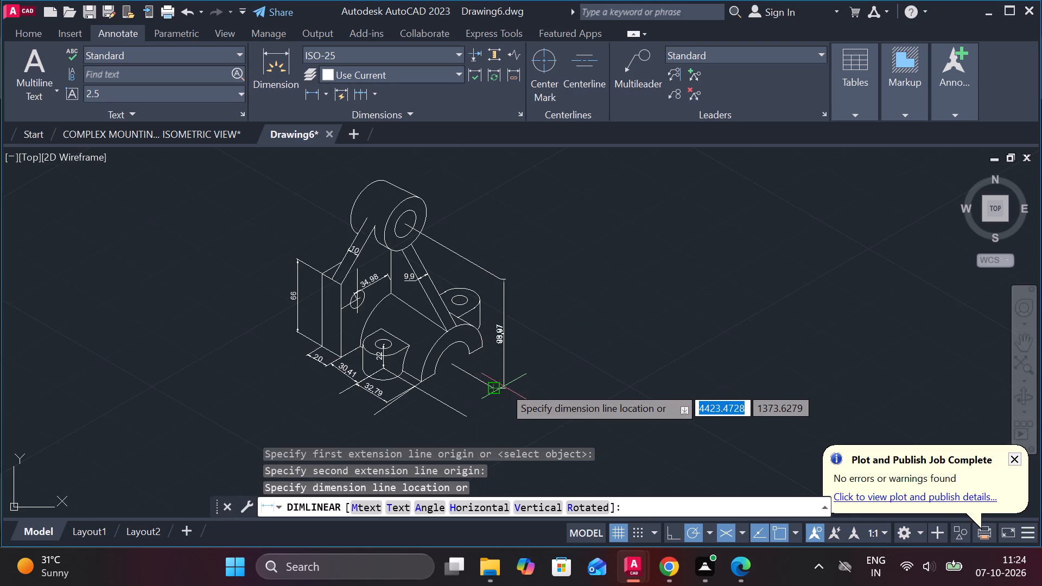
{"action": "scroll", "coordinate": [508, 383], "scroll_direction": "up", "scroll_amount": 2}
{"action": "left_click", "coordinate": [488, 383]}
{"action": "scroll", "coordinate": [557, 339], "scroll_direction": "down", "scroll_amount": 2}
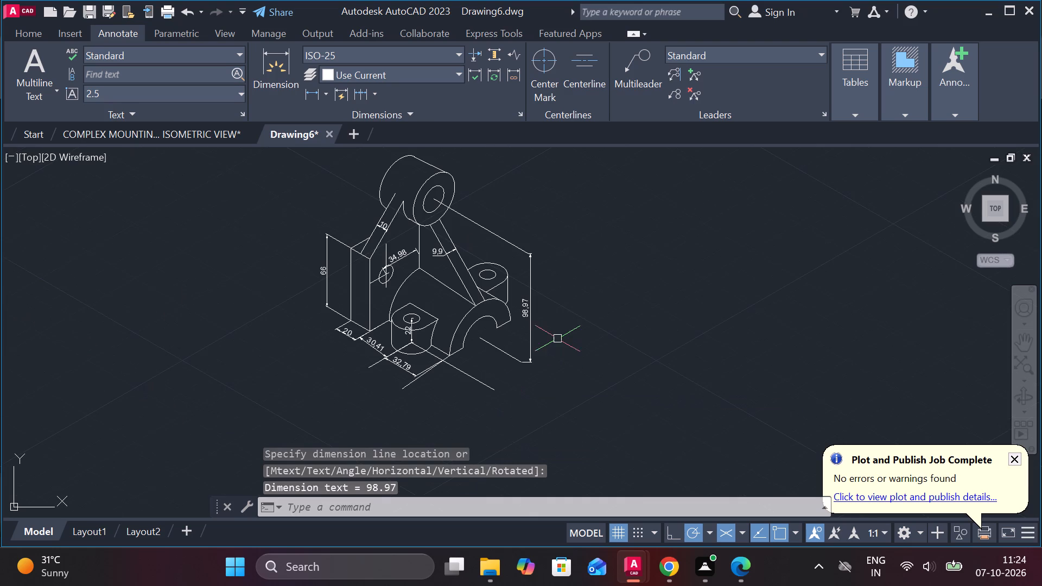
{"action": "key", "text": "Escape"}
Oblique the vertical bore-to-half-ring dimension at an angle of 150 degrees.
{"action": "left_click", "coordinate": [336, 115]}
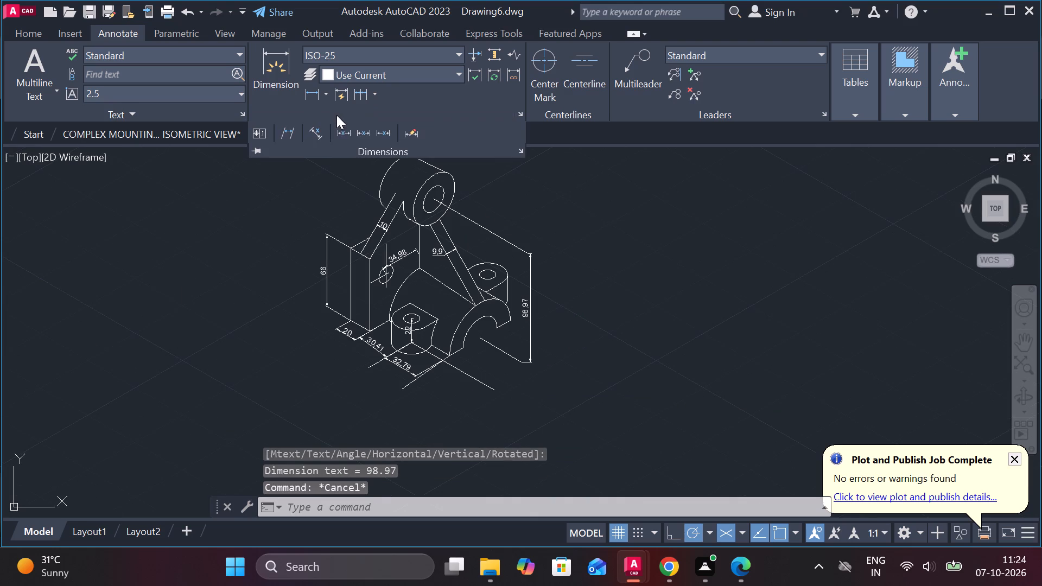
{"action": "left_click", "coordinate": [287, 135]}
{"action": "left_click", "coordinate": [535, 312]}
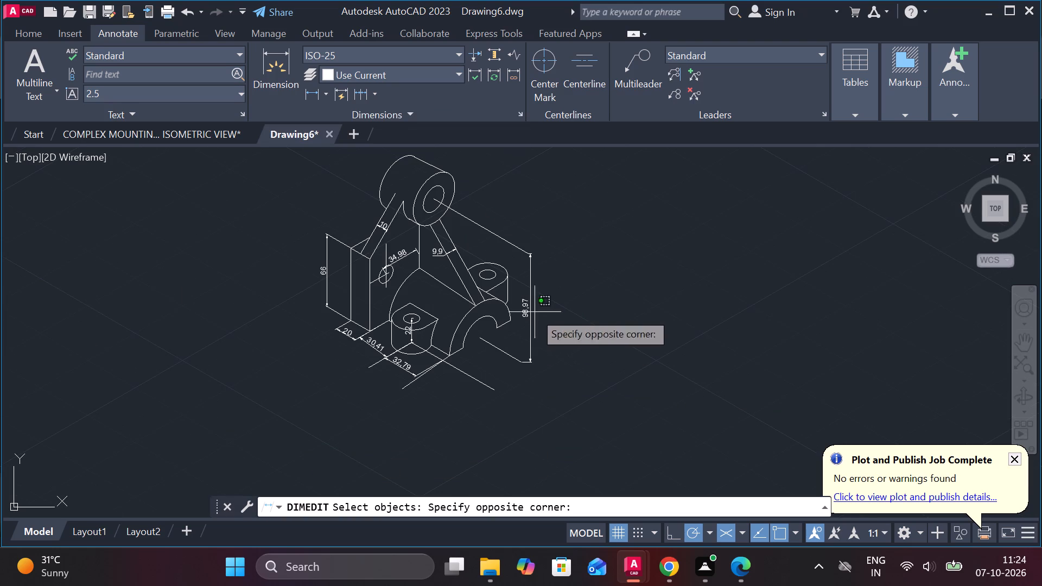
{"action": "left_click", "coordinate": [519, 315]}
{"action": "key", "text": "Return"}
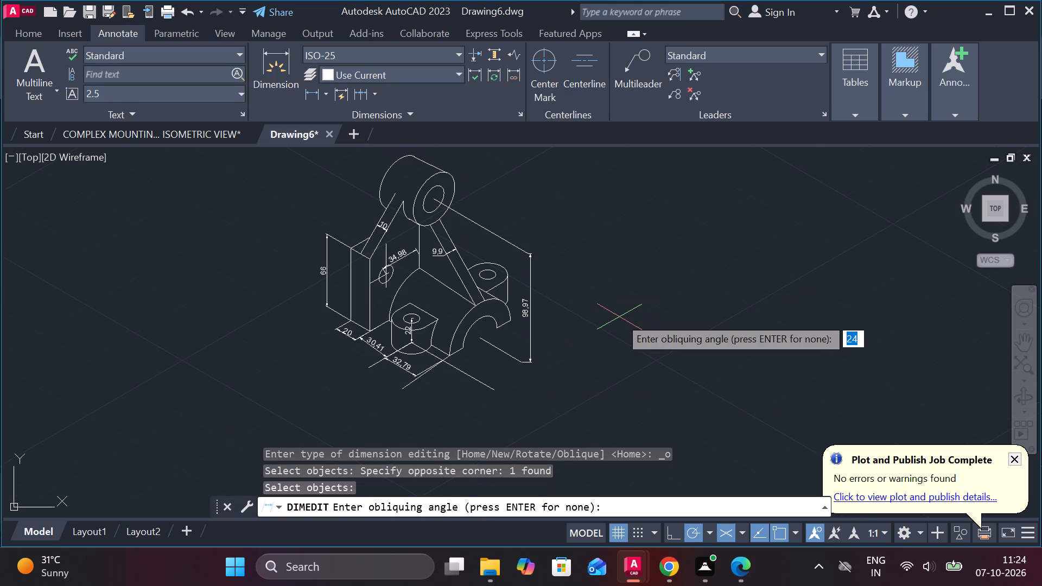
{"action": "type", "text": "150"}
{"action": "key", "text": "Return"}
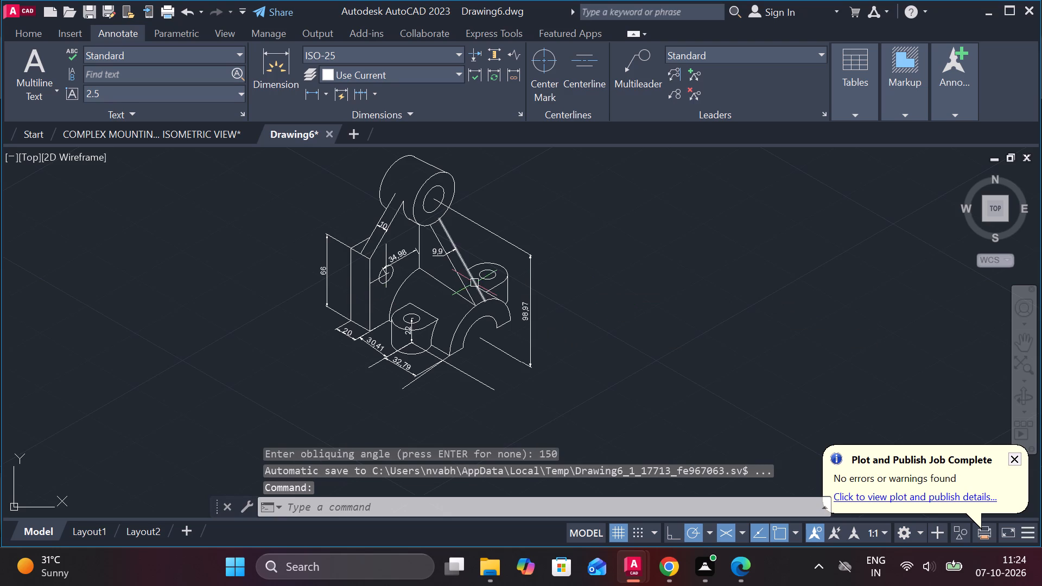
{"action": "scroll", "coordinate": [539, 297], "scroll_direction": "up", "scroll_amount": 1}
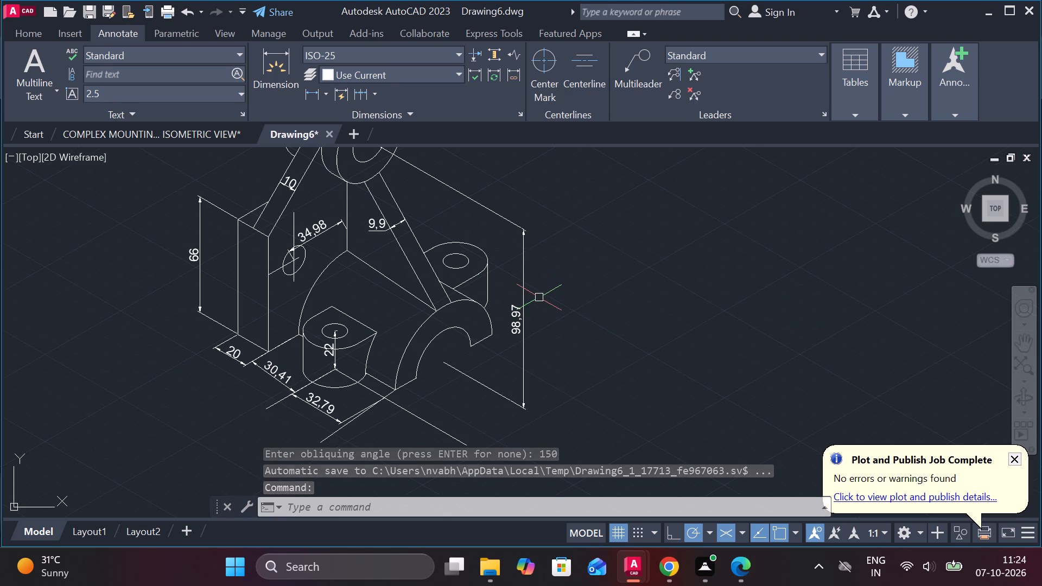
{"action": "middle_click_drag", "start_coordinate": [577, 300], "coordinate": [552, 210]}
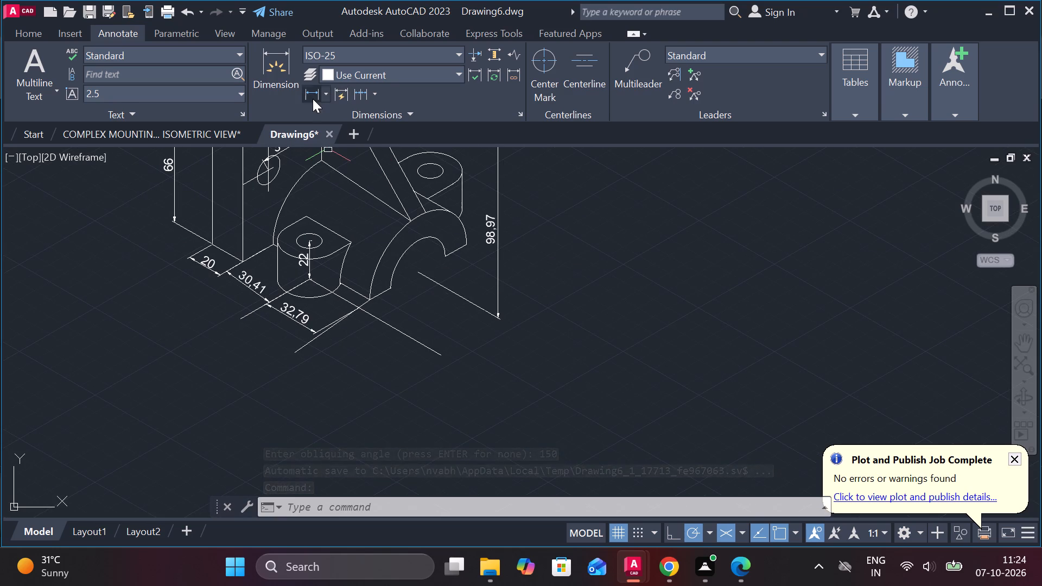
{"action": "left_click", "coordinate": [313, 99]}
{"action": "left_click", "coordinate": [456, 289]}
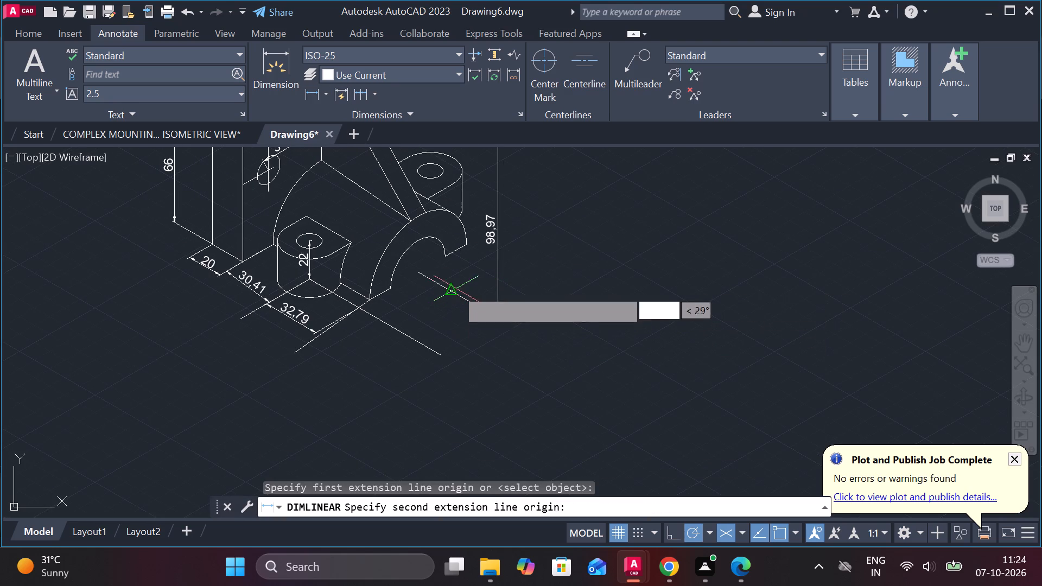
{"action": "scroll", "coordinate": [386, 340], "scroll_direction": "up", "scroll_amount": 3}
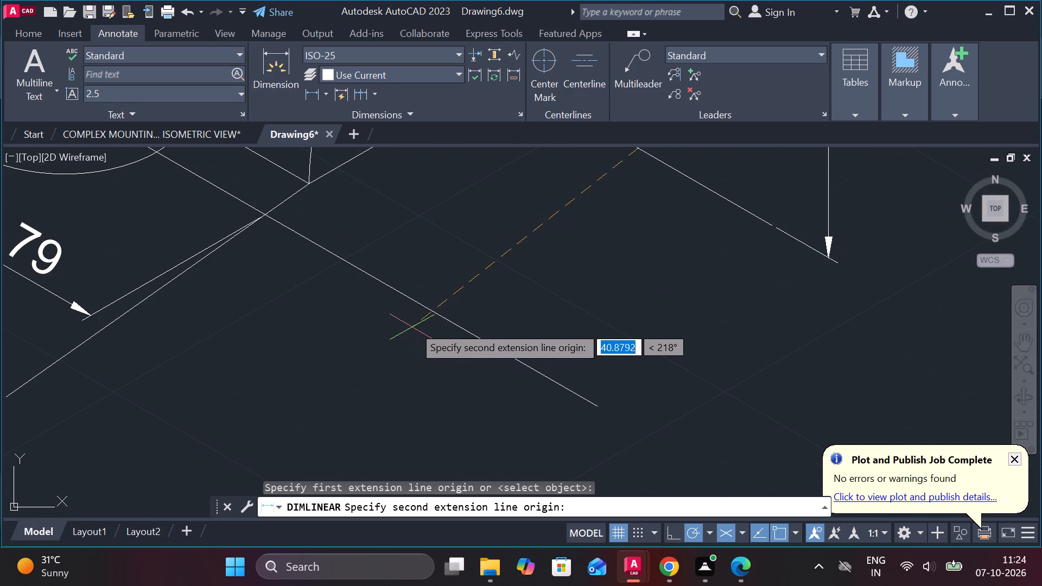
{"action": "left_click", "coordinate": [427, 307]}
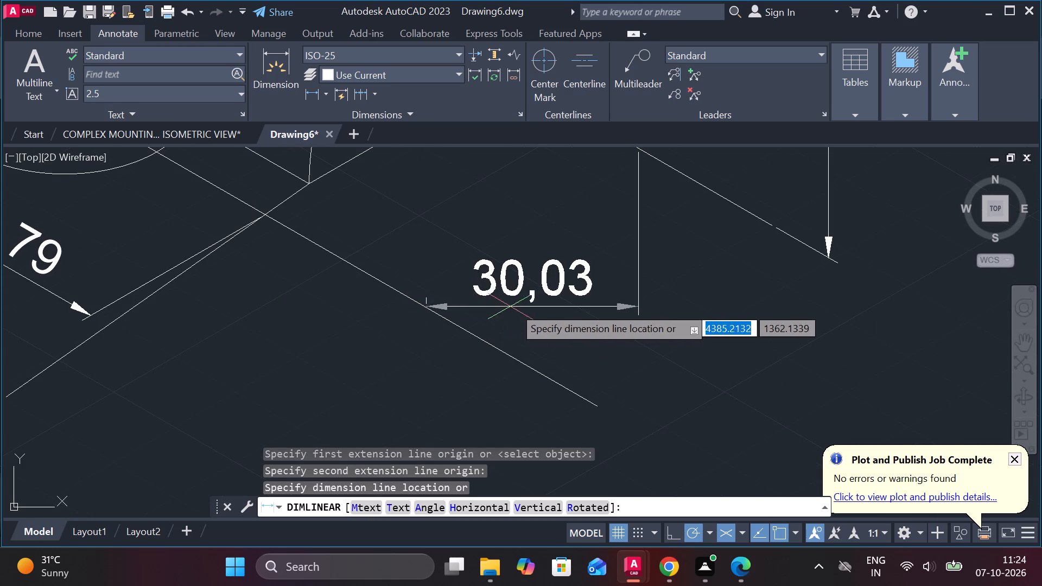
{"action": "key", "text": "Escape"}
Add an aligned dimension from the midpoint of the half-ring-centre reference line to the parallel reference line through the front lug's base centre.
{"action": "left_click", "coordinate": [323, 91]}
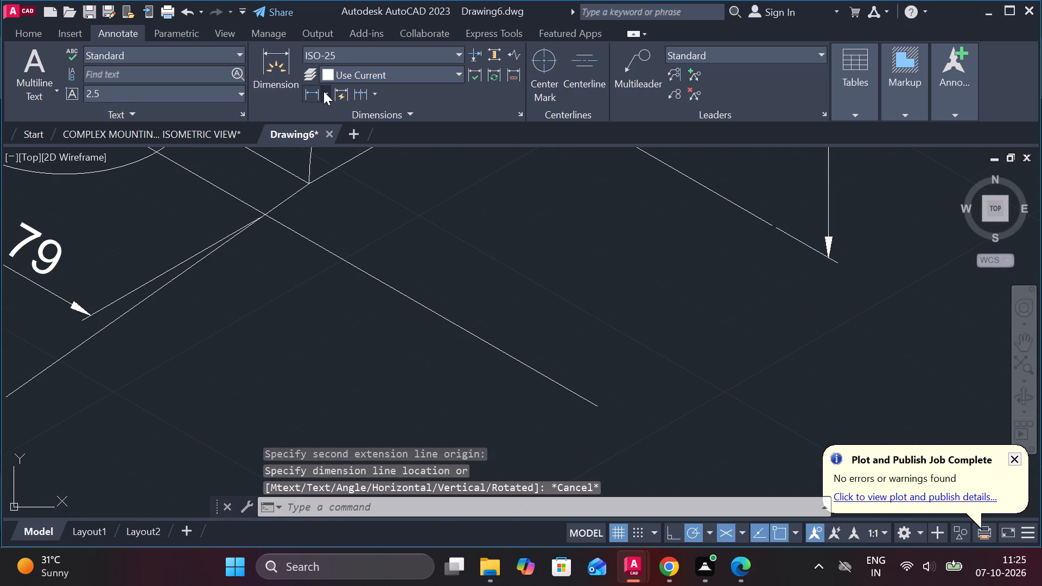
{"action": "left_click", "coordinate": [337, 164]}
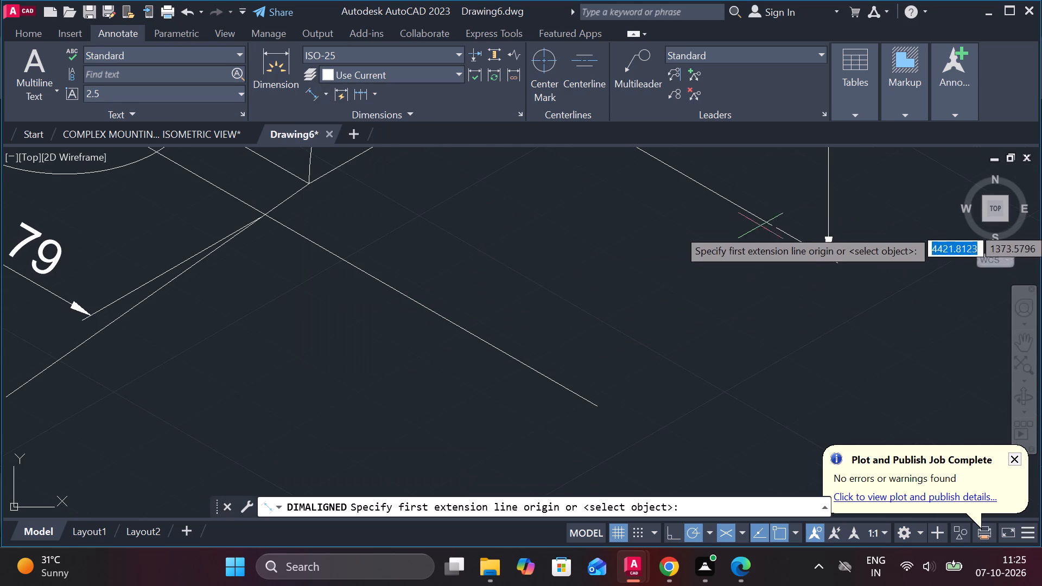
{"action": "scroll", "coordinate": [760, 232], "scroll_direction": "down", "scroll_amount": 2}
{"action": "middle_click_drag", "start_coordinate": [738, 252], "coordinate": [723, 295]}
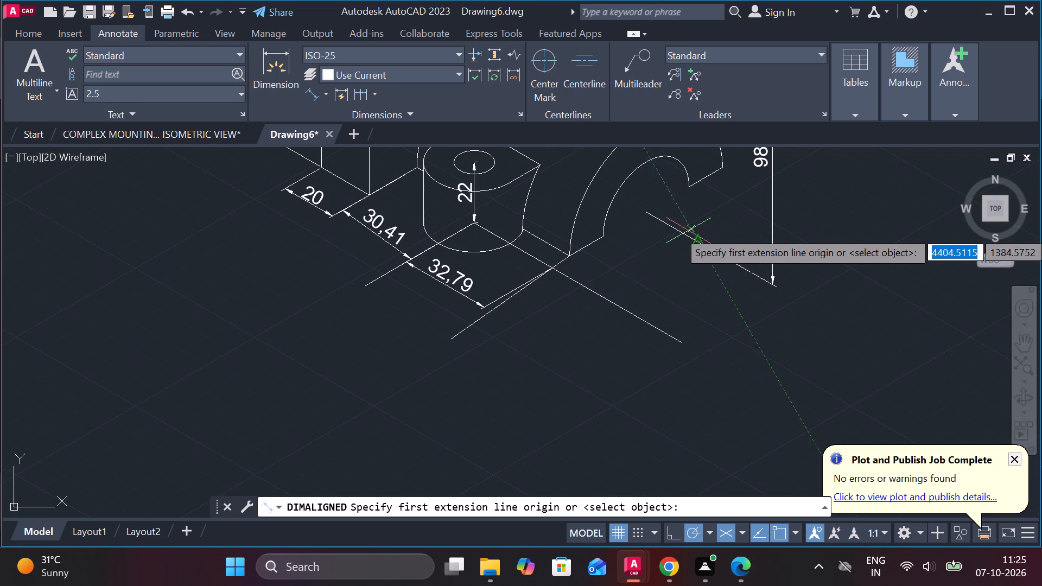
{"action": "left_click", "coordinate": [697, 237]}
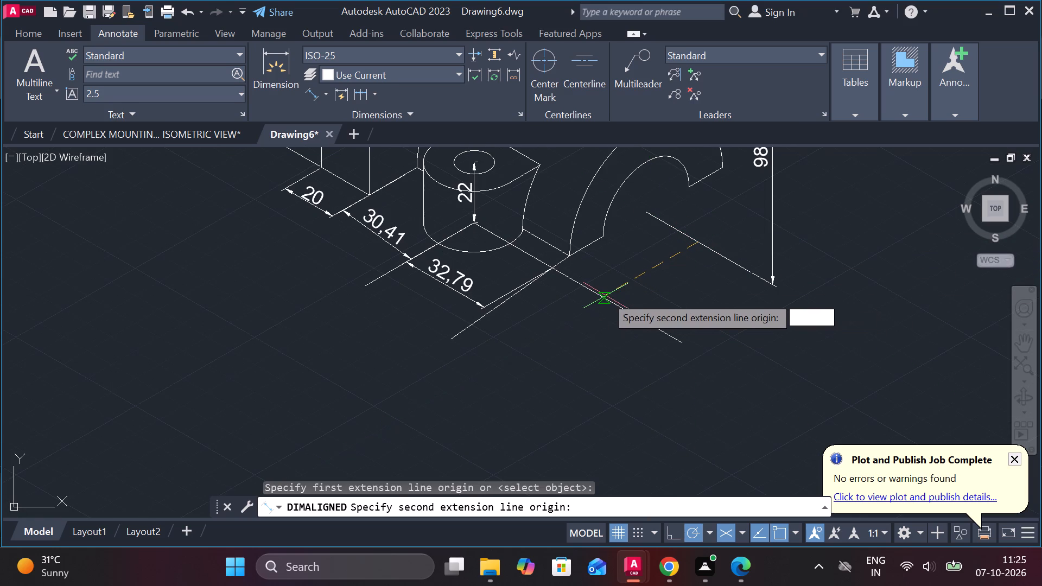
{"action": "scroll", "coordinate": [621, 300], "scroll_direction": "up", "scroll_amount": 3}
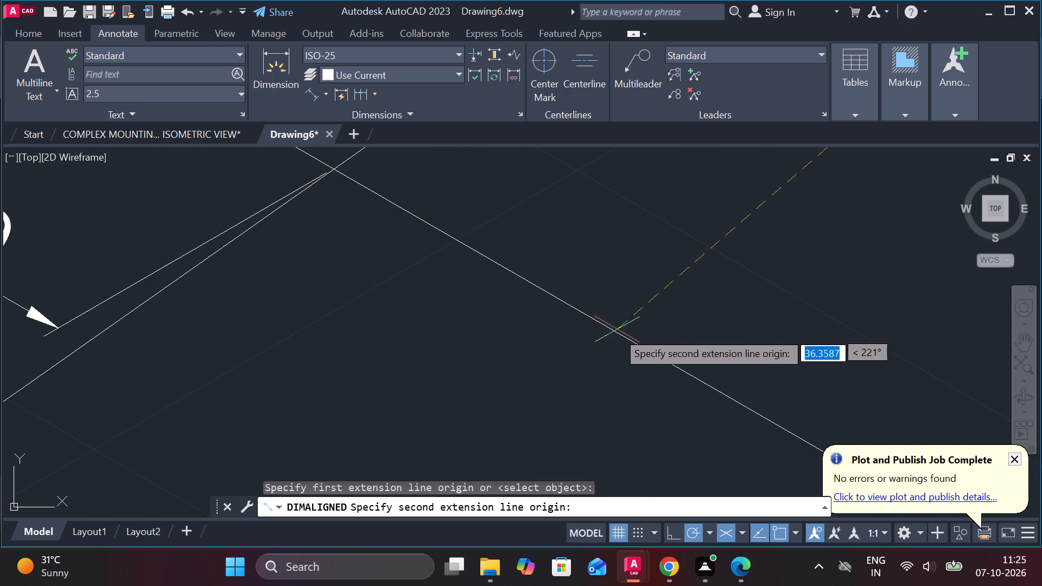
{"action": "scroll", "coordinate": [617, 336], "scroll_direction": "down", "scroll_amount": 2}
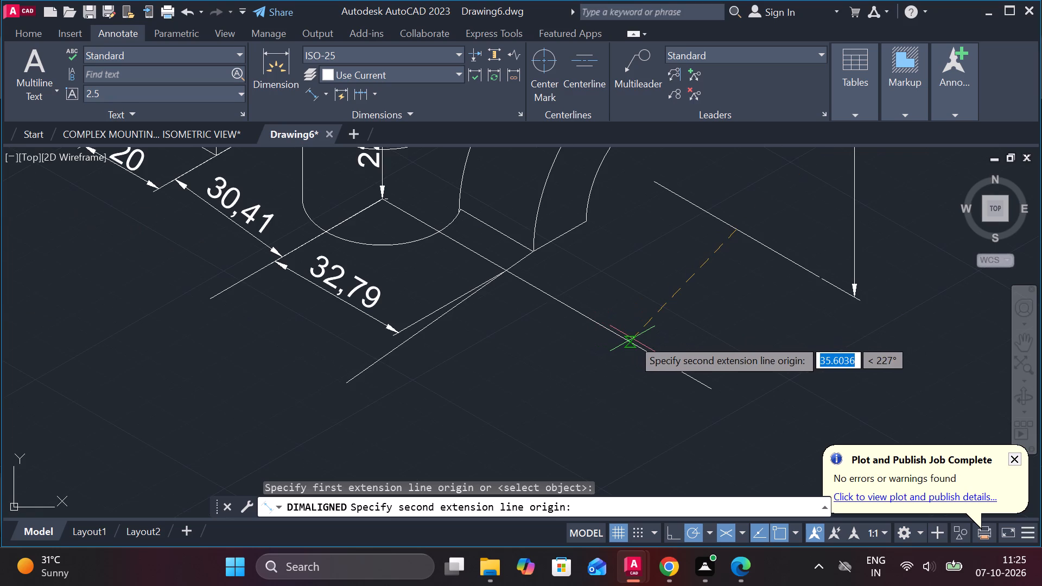
{"action": "scroll", "coordinate": [632, 339], "scroll_direction": "down", "scroll_amount": 2}
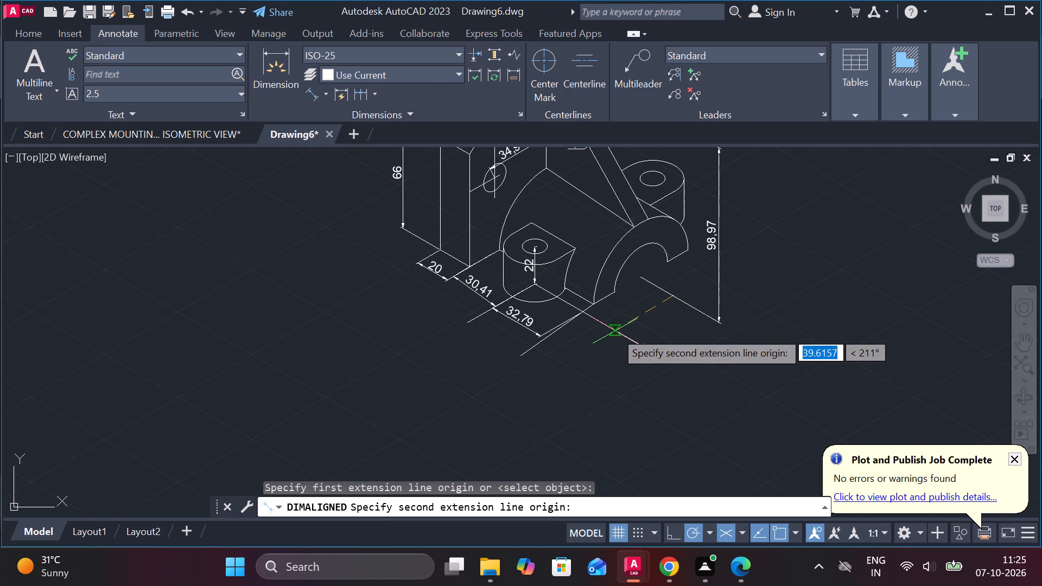
Finish the aligned dimension at the front lug's base-centre reference line, placing it close to its measured points between the two parallel lines.
{"action": "scroll", "coordinate": [615, 331], "scroll_direction": "up", "scroll_amount": 3}
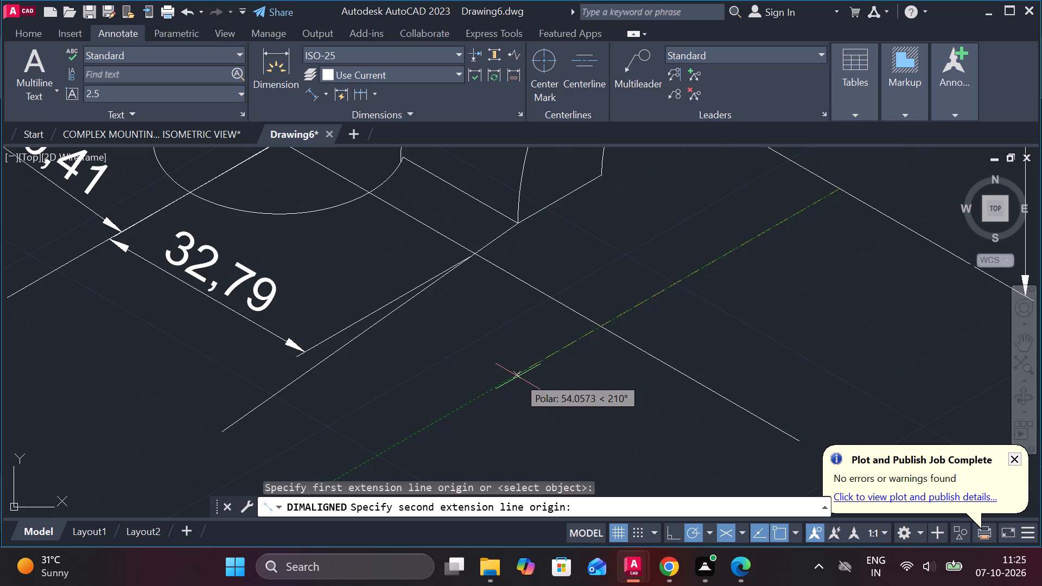
{"action": "left_click", "coordinate": [601, 328]}
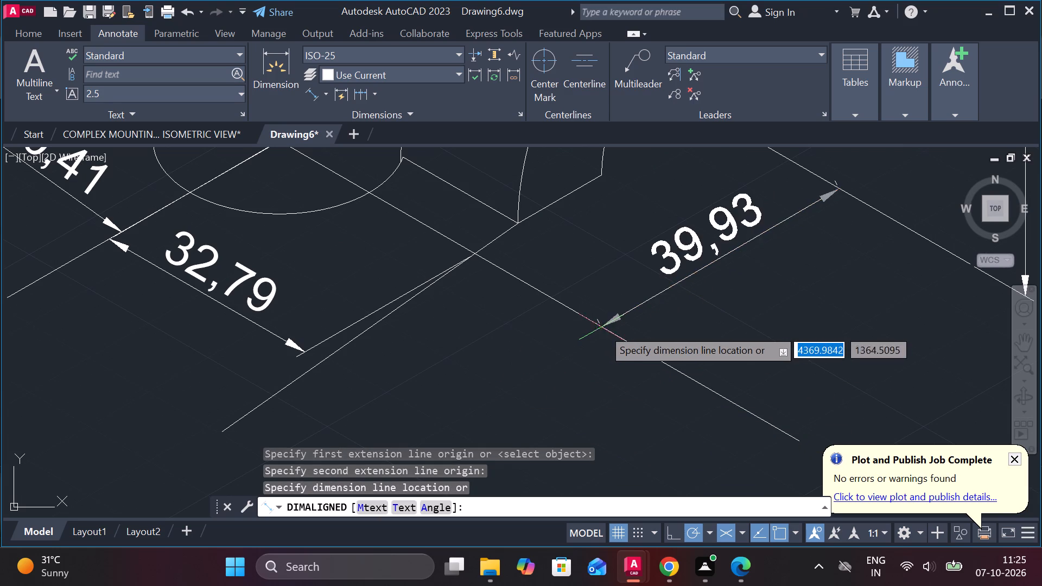
{"action": "left_click", "coordinate": [616, 327]}
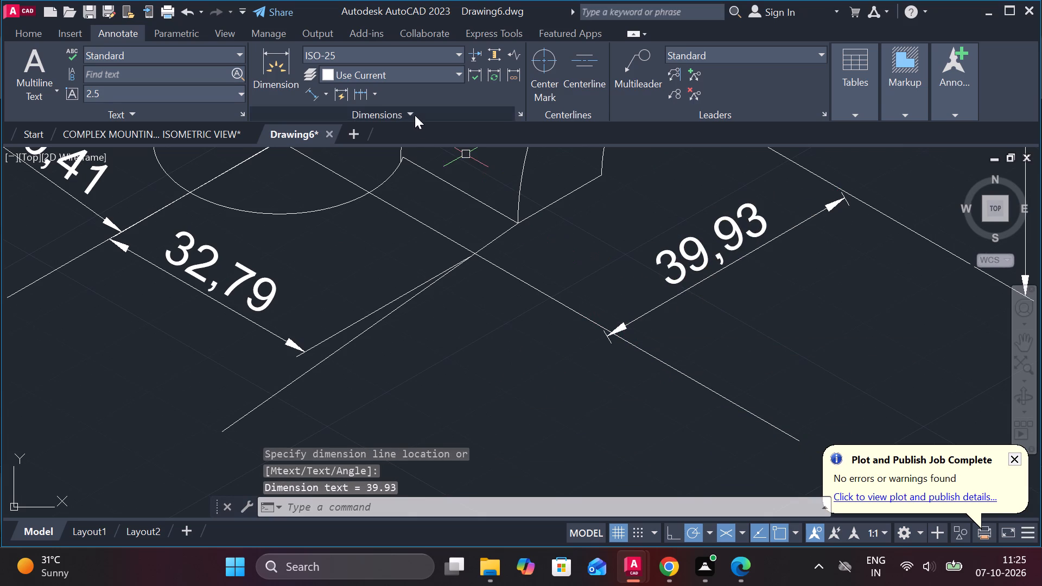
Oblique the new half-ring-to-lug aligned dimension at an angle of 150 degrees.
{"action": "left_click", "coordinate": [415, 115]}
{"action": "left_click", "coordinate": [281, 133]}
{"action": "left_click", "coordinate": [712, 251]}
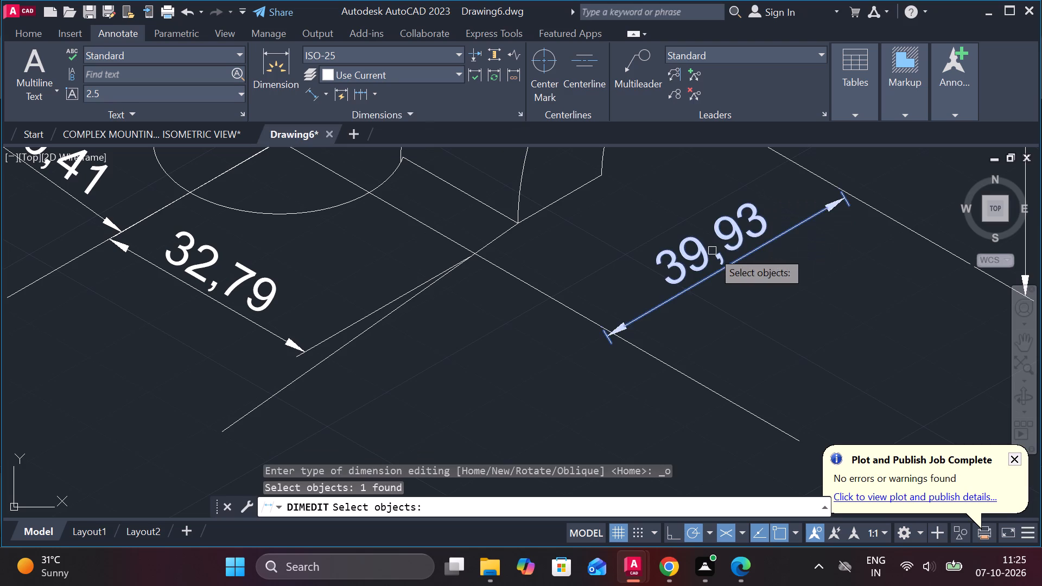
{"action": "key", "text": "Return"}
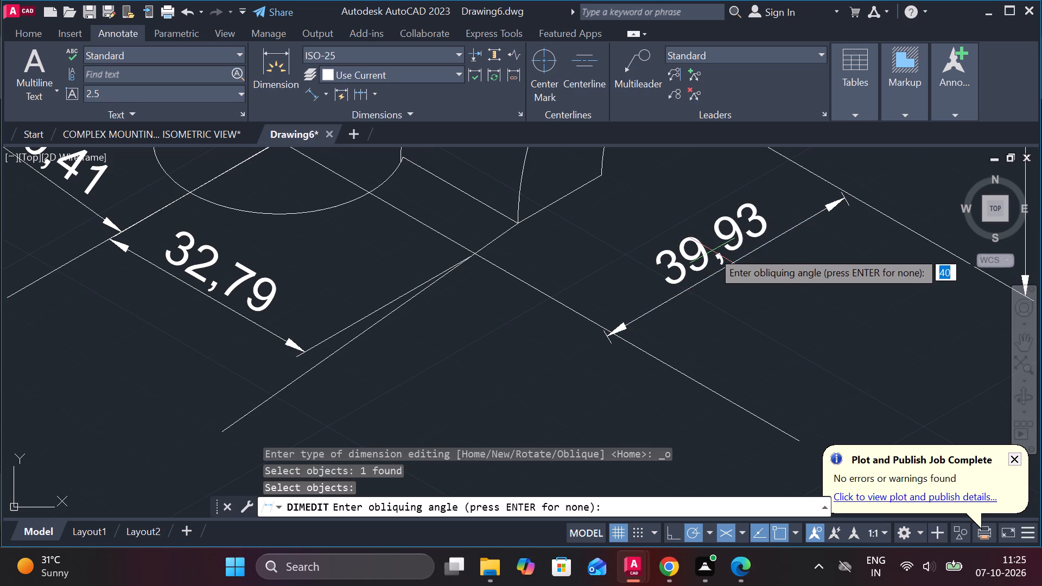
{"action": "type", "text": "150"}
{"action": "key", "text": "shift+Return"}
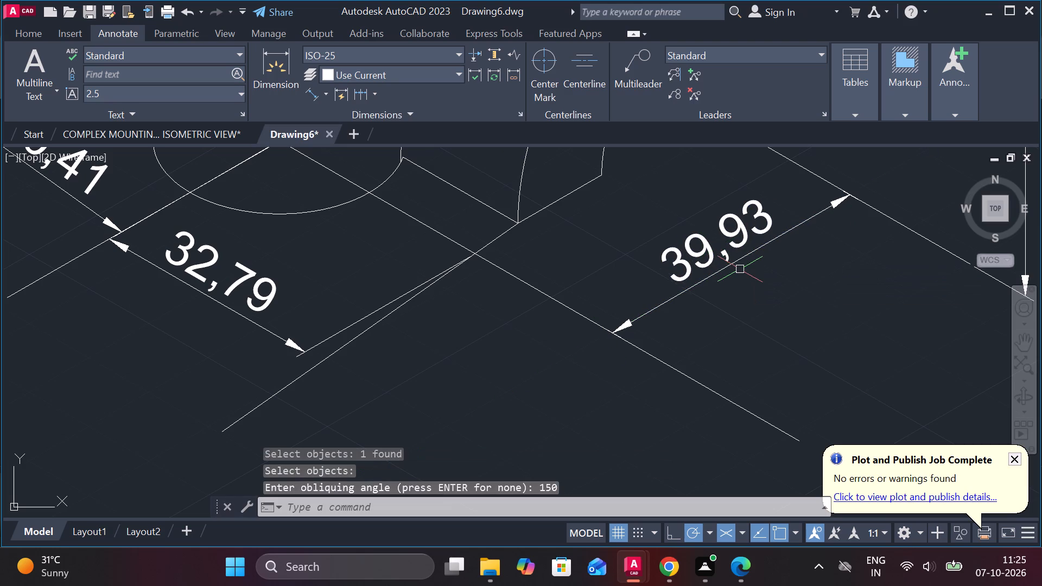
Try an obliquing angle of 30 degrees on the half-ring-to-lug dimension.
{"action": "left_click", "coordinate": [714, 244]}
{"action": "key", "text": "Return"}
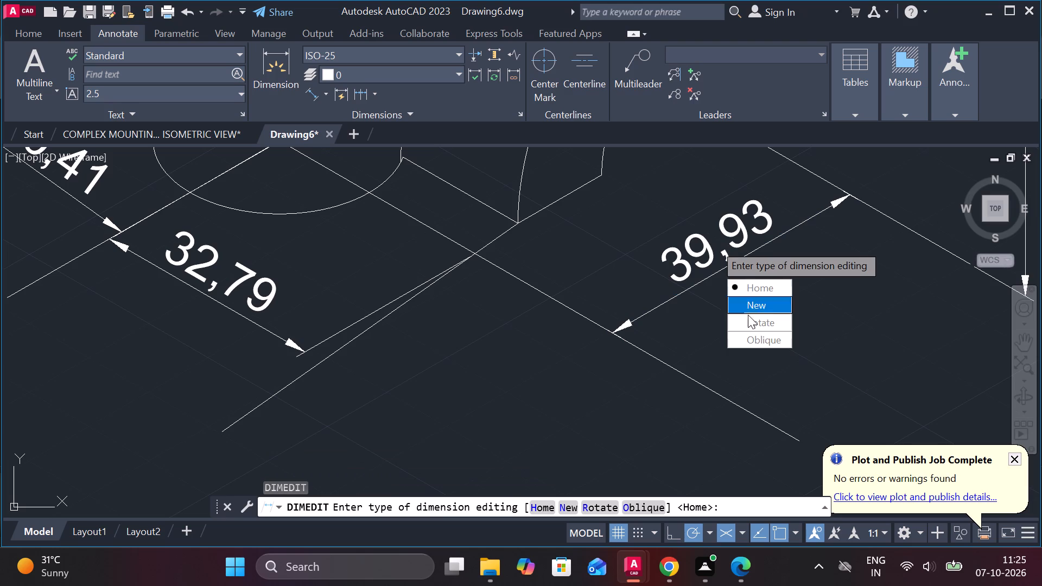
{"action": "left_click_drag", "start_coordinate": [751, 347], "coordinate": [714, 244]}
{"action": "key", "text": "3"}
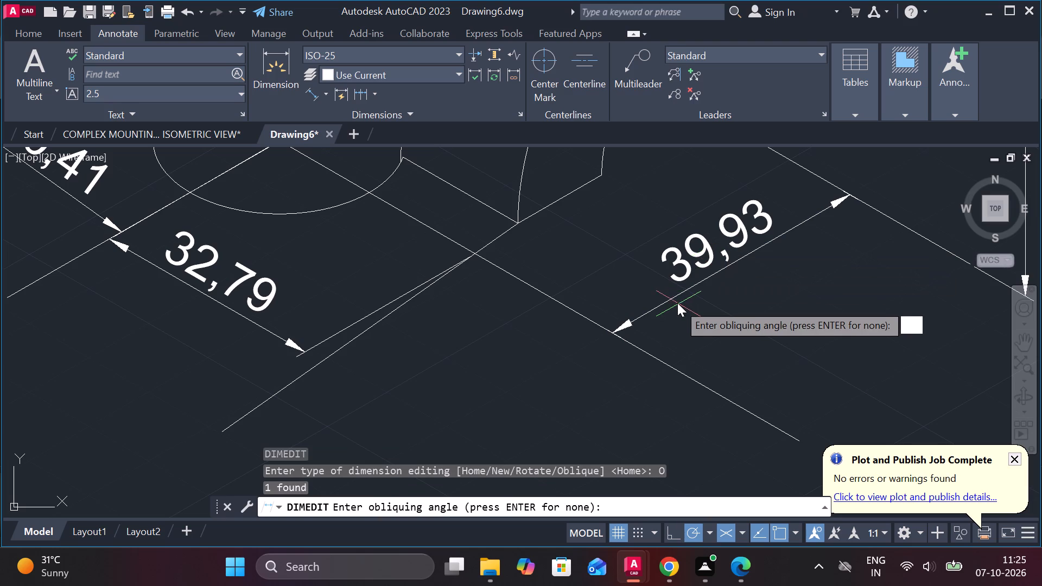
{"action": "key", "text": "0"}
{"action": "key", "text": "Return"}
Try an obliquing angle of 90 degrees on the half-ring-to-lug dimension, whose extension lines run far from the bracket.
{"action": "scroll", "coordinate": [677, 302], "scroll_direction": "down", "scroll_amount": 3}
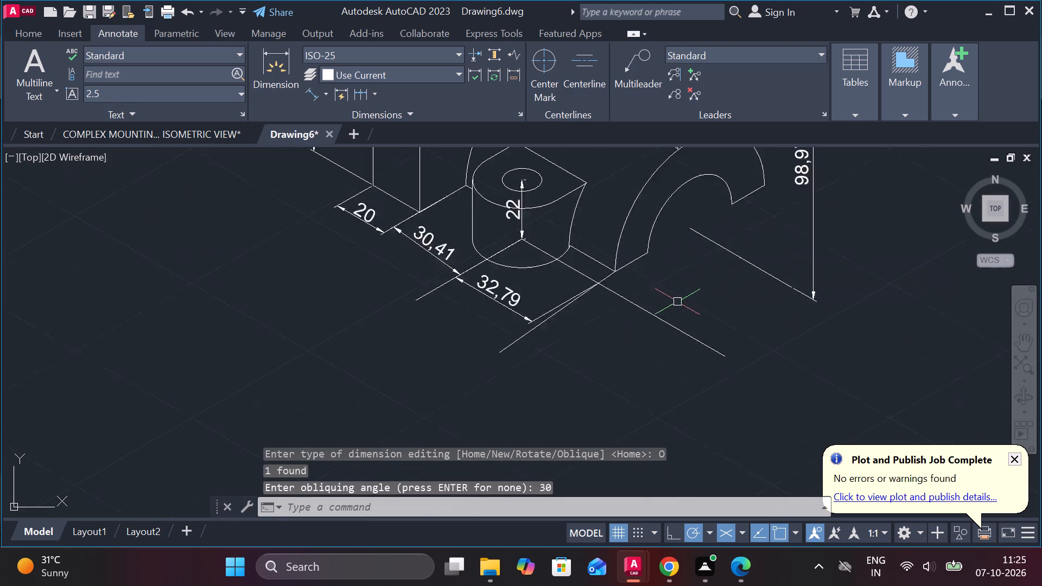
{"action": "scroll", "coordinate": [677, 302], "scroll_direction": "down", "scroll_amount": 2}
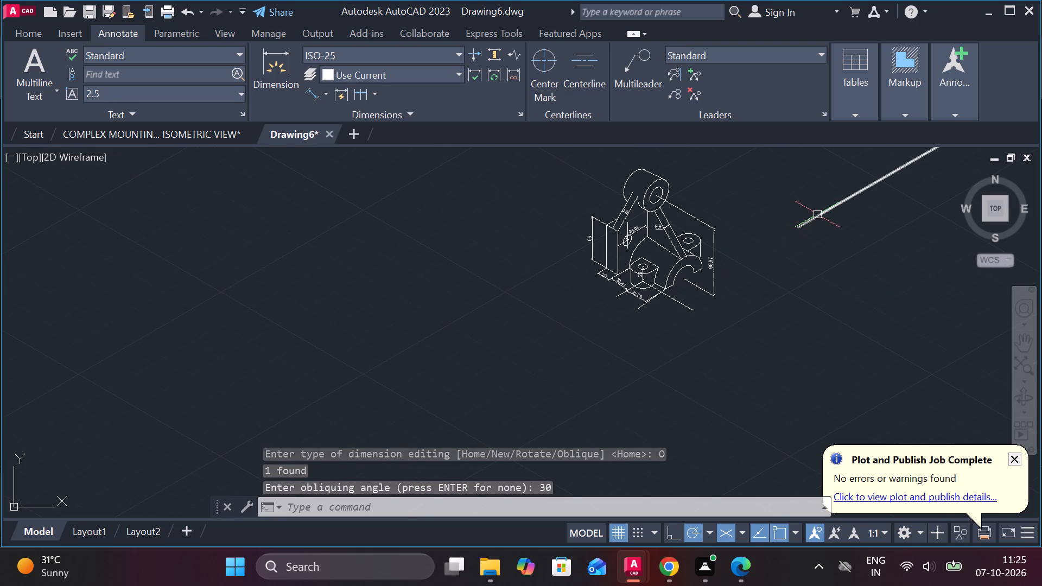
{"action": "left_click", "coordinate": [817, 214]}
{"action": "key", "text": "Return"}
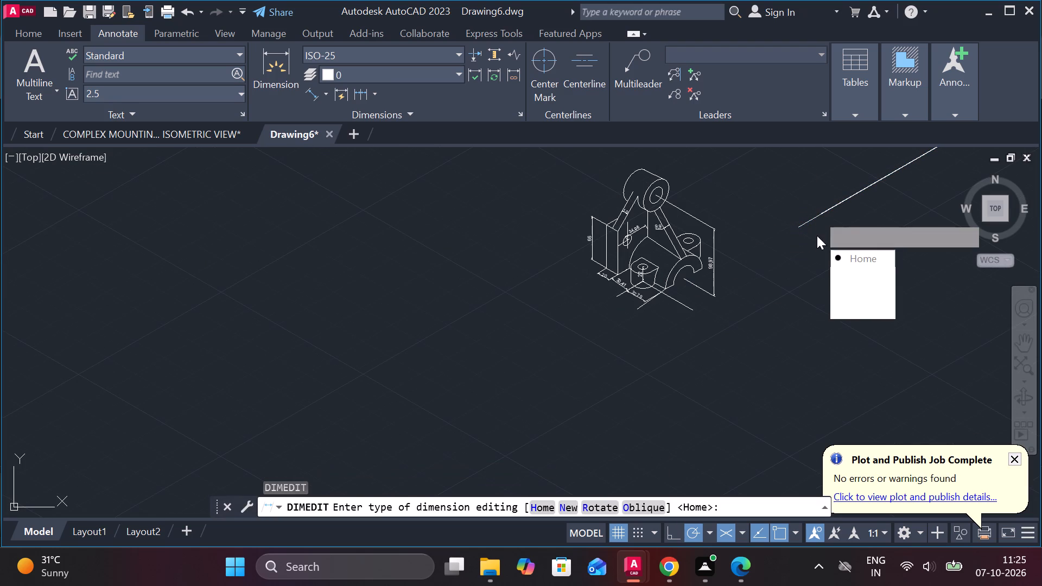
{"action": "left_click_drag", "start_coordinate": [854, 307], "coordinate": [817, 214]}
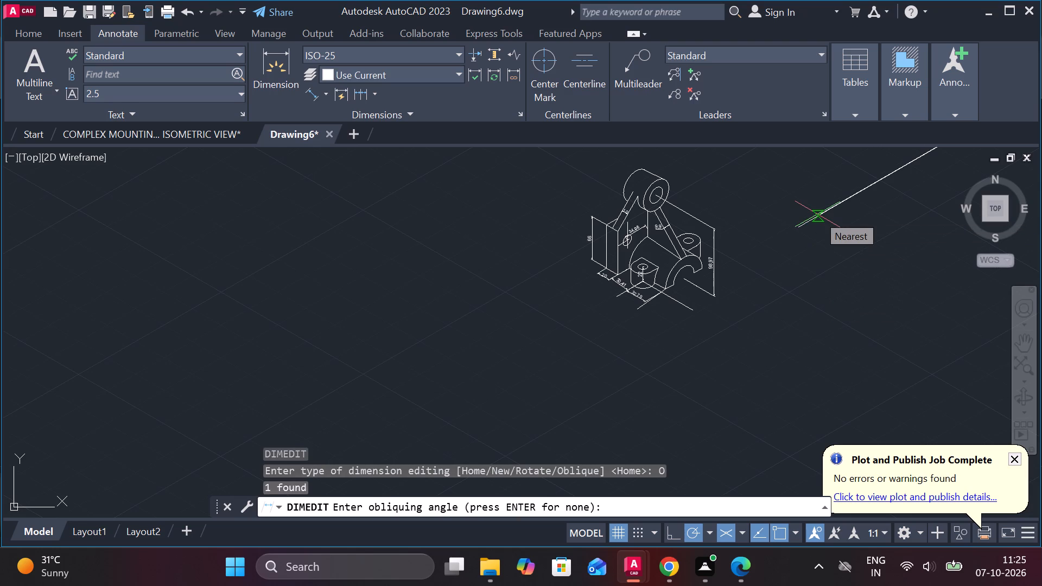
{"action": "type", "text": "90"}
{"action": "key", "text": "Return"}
Oblique the half-ring-to-lug dimension at 150 degrees so it follows the isometric axis.
{"action": "scroll", "coordinate": [735, 316], "scroll_direction": "up", "scroll_amount": 2}
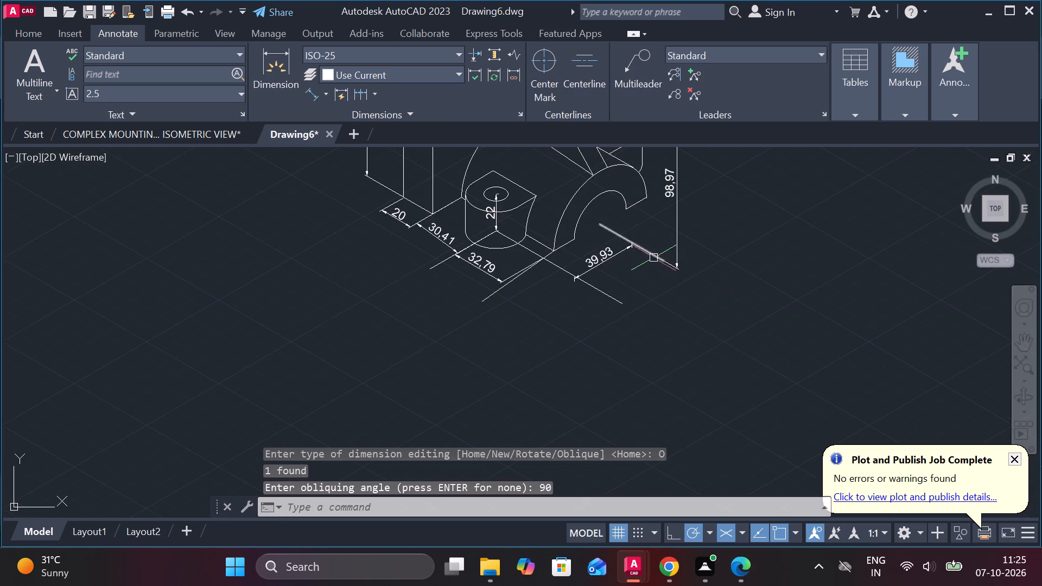
{"action": "scroll", "coordinate": [653, 258], "scroll_direction": "up", "scroll_amount": 2}
{"action": "left_click", "coordinate": [538, 250]}
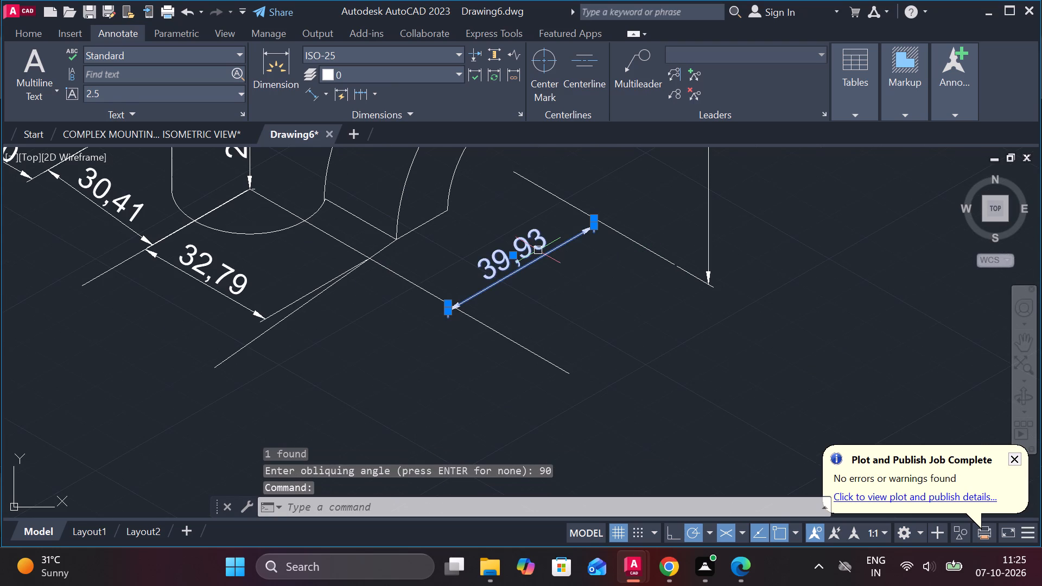
{"action": "key", "text": "space"}
{"action": "left_click_drag", "start_coordinate": [554, 341], "coordinate": [538, 250]}
{"action": "type", "text": "150"}
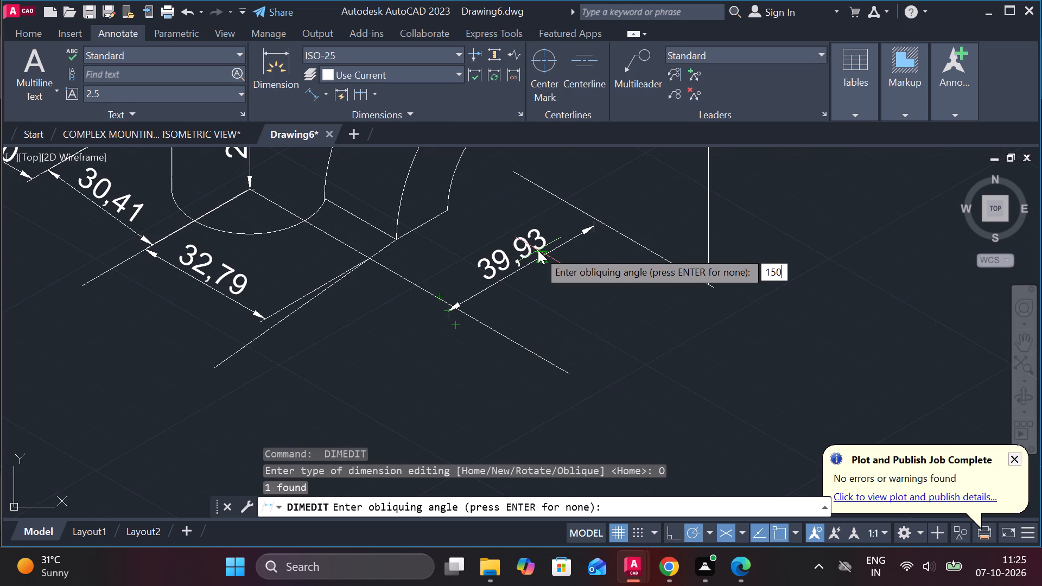
{"action": "key", "text": "Return"}
{"action": "key", "text": "Escape"}
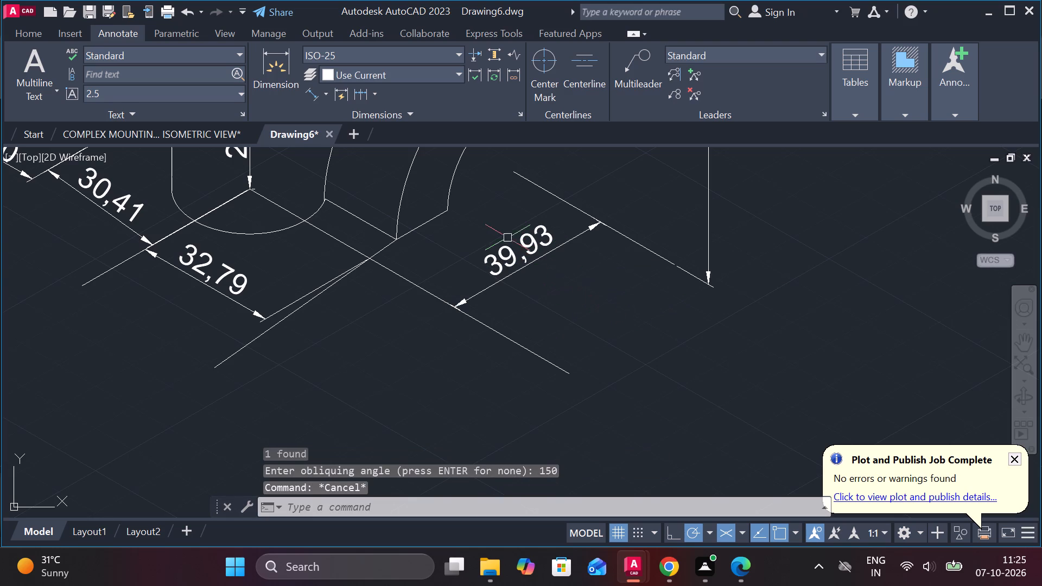
Replace the half-ring-to-lug dimension's text with 40 and close the text editor.
{"action": "double_click", "coordinate": [517, 244]}
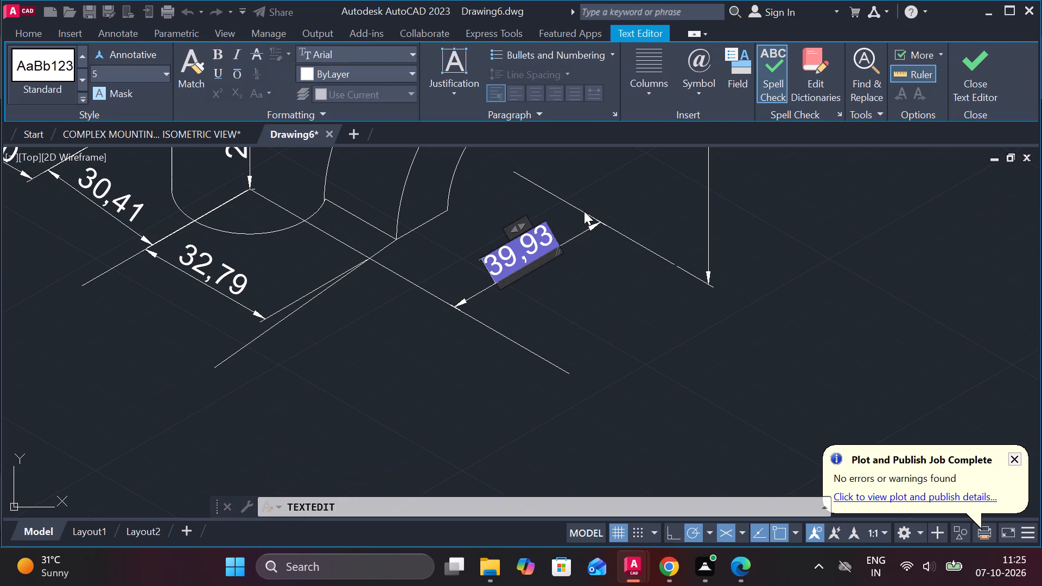
{"action": "type", "text": "40"}
{"action": "key", "text": "Right"}
{"action": "key", "text": "Right"}
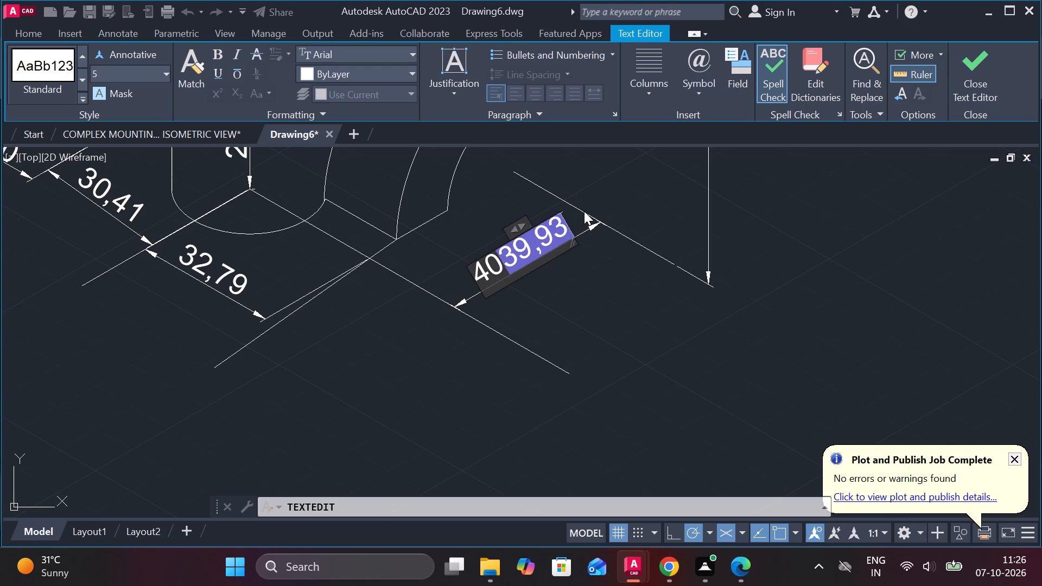
{"action": "key", "text": "BackSpace"}
{"action": "key", "text": "BackSpace"}
{"action": "key", "text": "BackSpace"}
{"action": "type", "text": "40"}
{"action": "key", "text": "Return"}
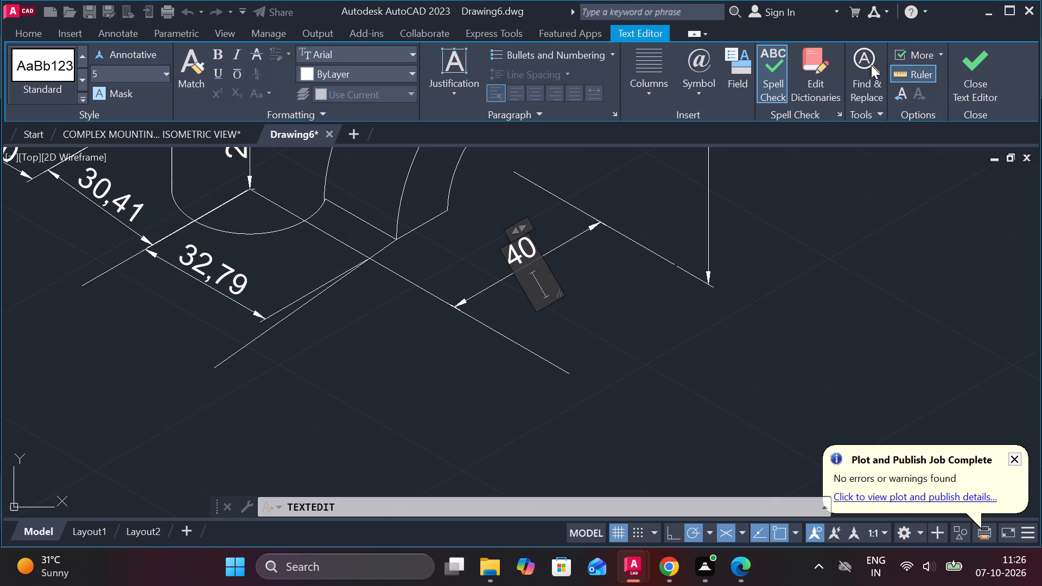
{"action": "left_click", "coordinate": [956, 82]}
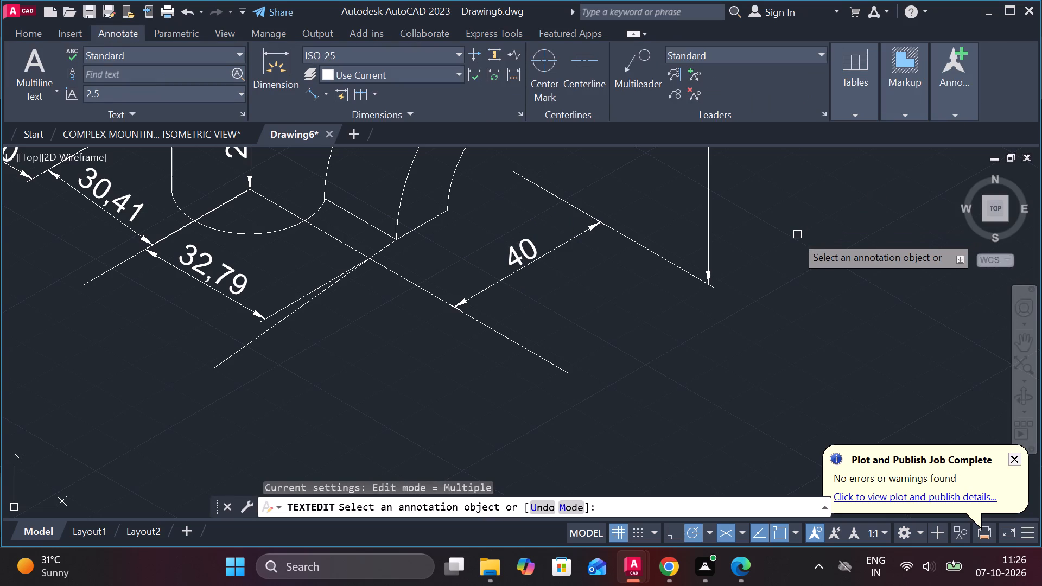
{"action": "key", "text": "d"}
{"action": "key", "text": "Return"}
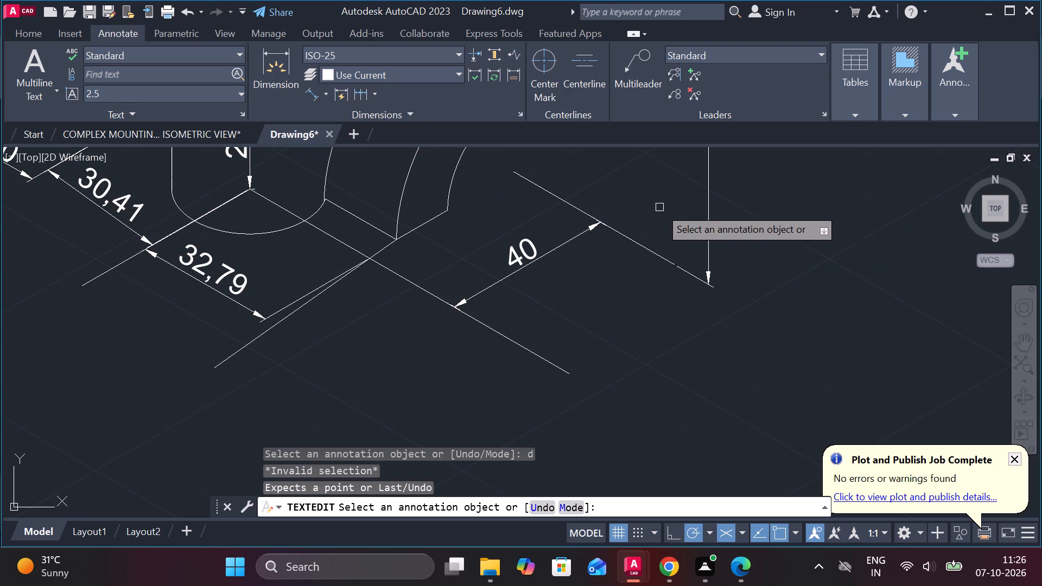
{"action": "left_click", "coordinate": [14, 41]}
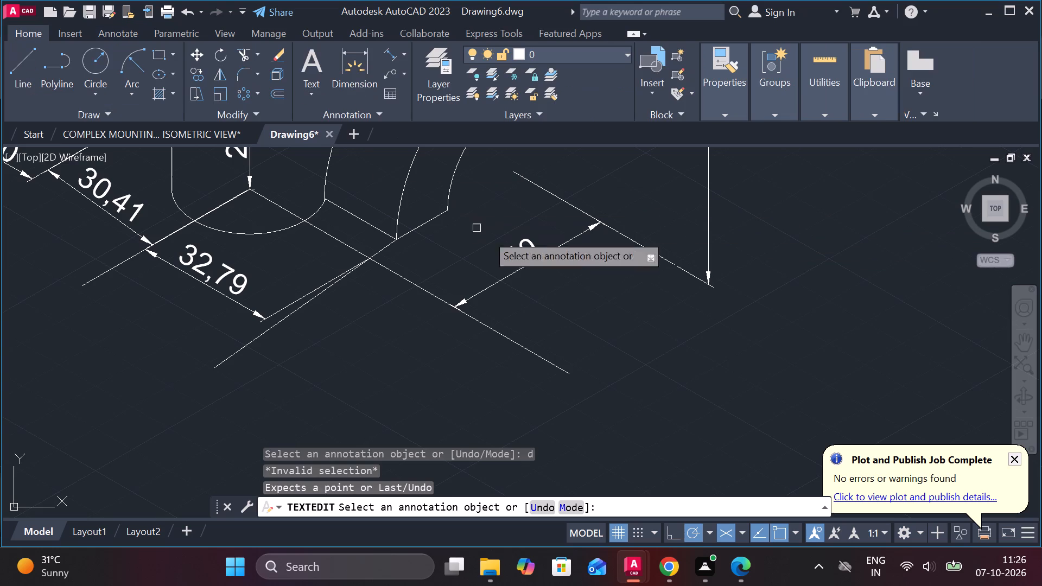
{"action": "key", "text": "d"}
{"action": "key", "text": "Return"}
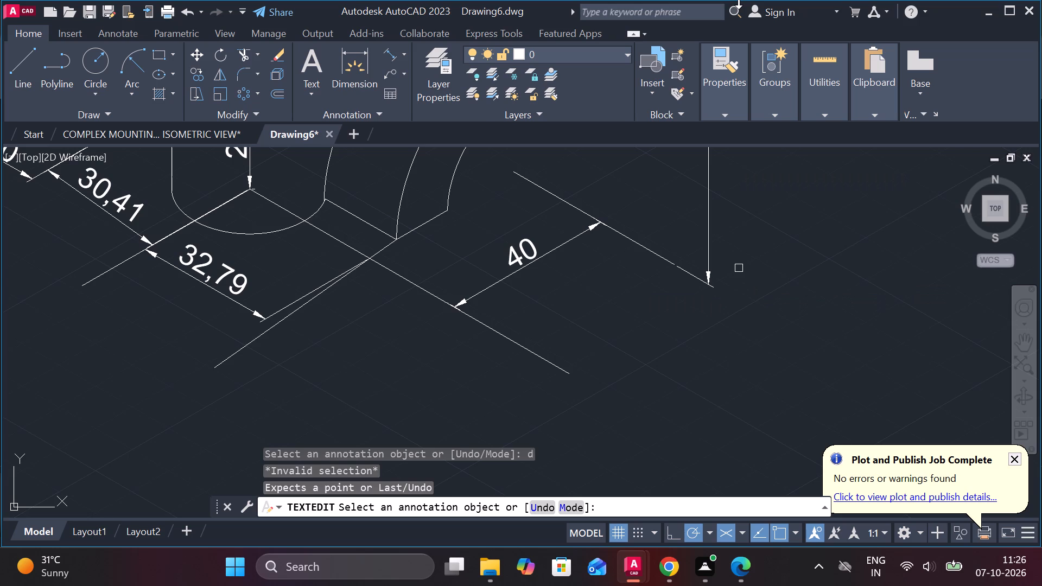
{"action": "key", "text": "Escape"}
Modify the ISO-25 dimension style to use a linear precision of 0.0 in its primary units.
{"action": "key", "text": "d"}
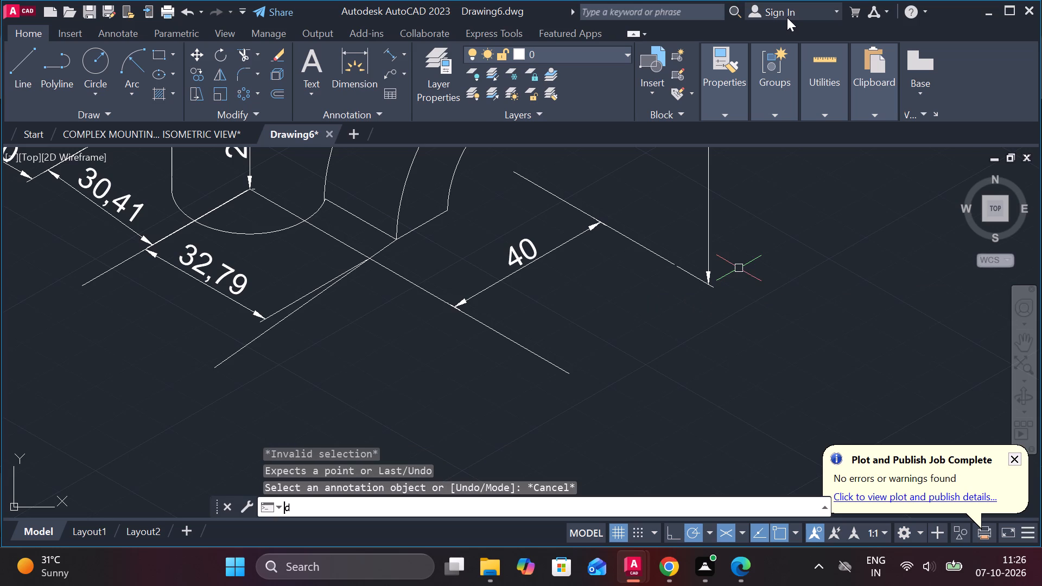
{"action": "key", "text": "Return"}
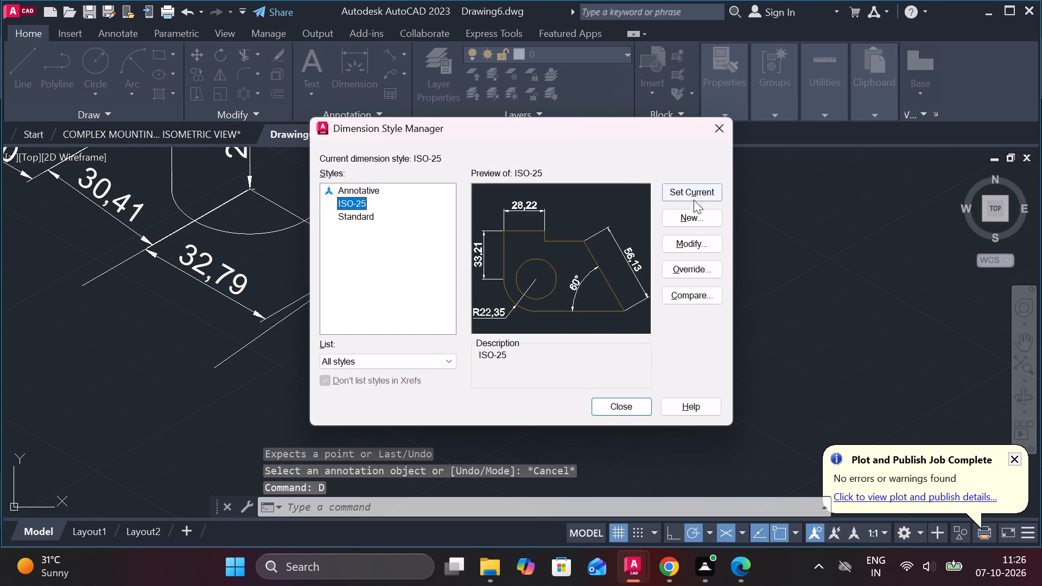
{"action": "left_click", "coordinate": [675, 249]}
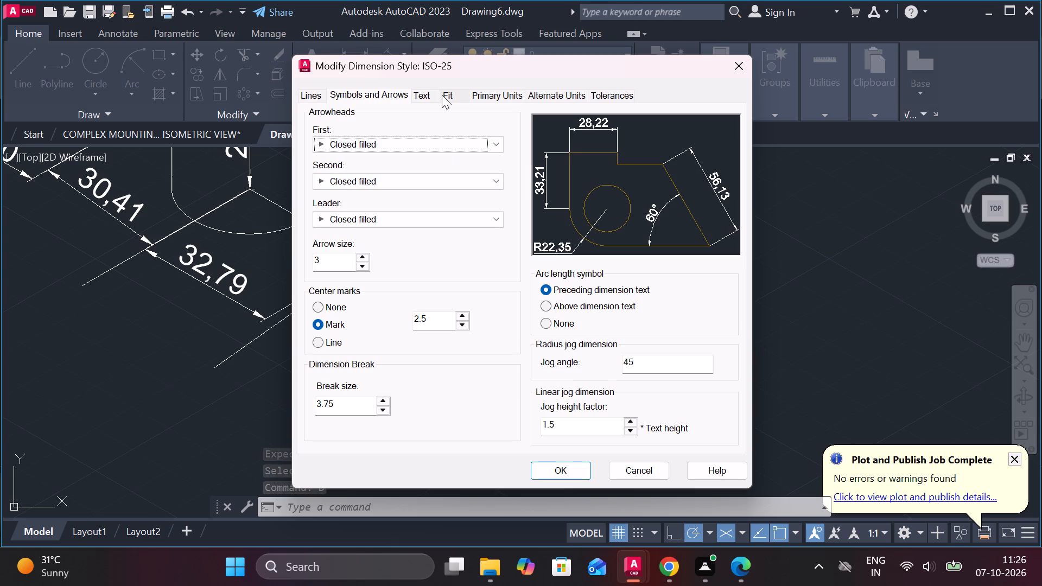
{"action": "left_click", "coordinate": [491, 100]}
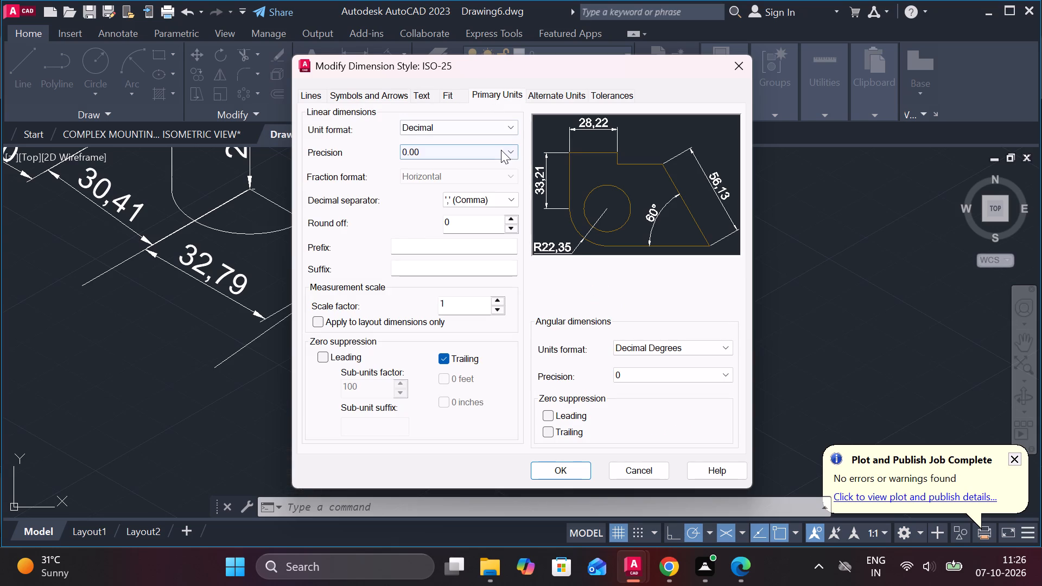
{"action": "left_click", "coordinate": [501, 150]}
{"action": "left_click", "coordinate": [405, 176]}
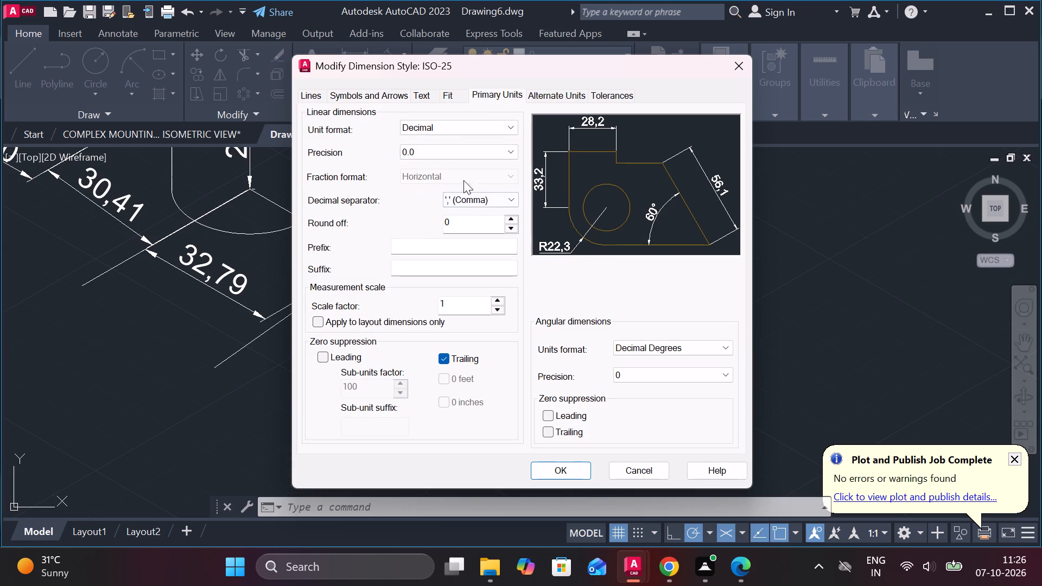
Turn off drawing the dimension line between extension lines in ISO-25, set that style current and close the style manager.
{"action": "left_click", "coordinate": [386, 97]}
{"action": "left_click", "coordinate": [441, 93]}
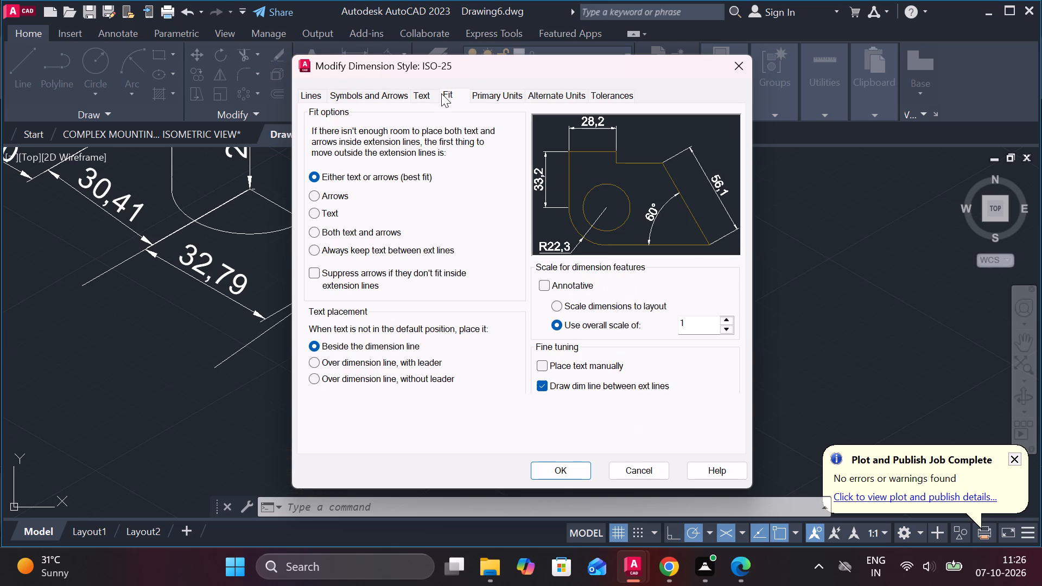
{"action": "left_click", "coordinate": [547, 387]}
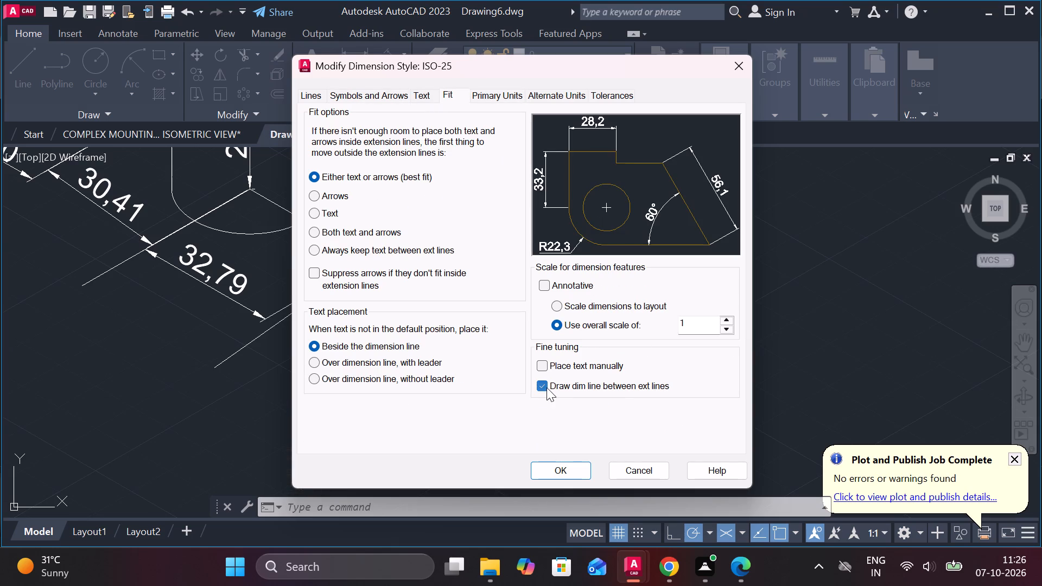
{"action": "left_click", "coordinate": [547, 473]}
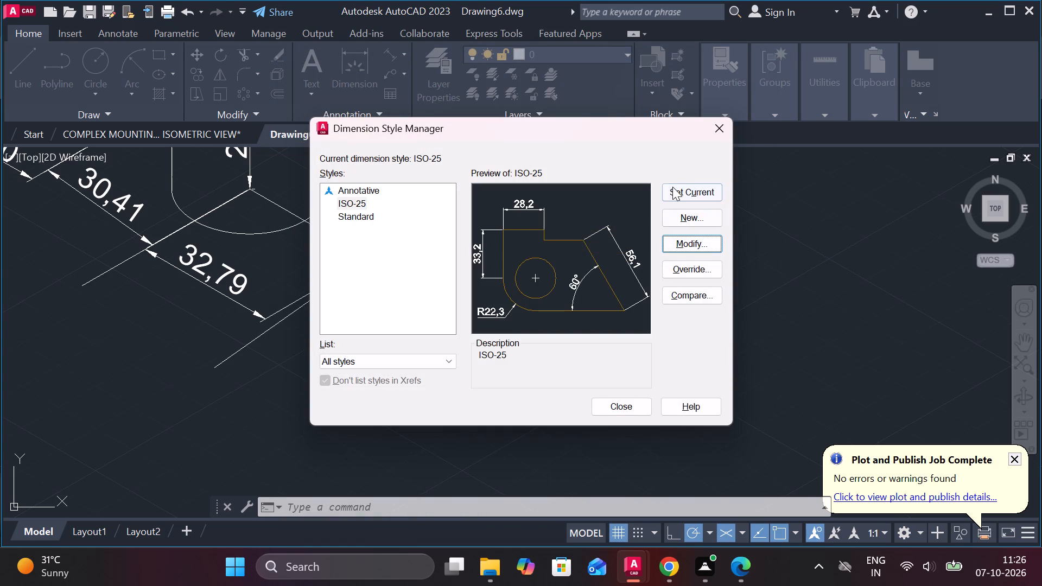
{"action": "left_click", "coordinate": [672, 187]}
{"action": "left_click", "coordinate": [612, 409]}
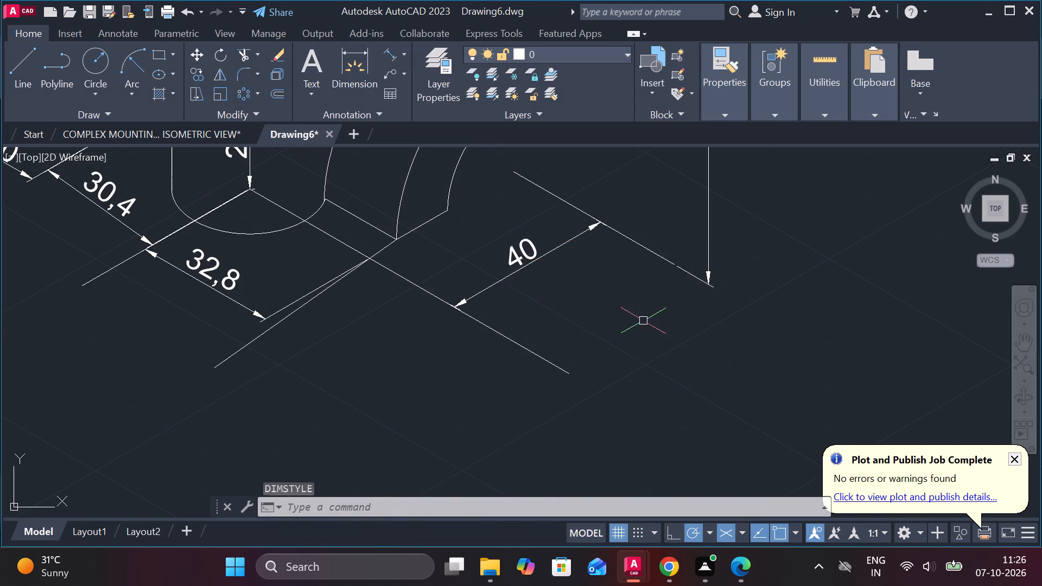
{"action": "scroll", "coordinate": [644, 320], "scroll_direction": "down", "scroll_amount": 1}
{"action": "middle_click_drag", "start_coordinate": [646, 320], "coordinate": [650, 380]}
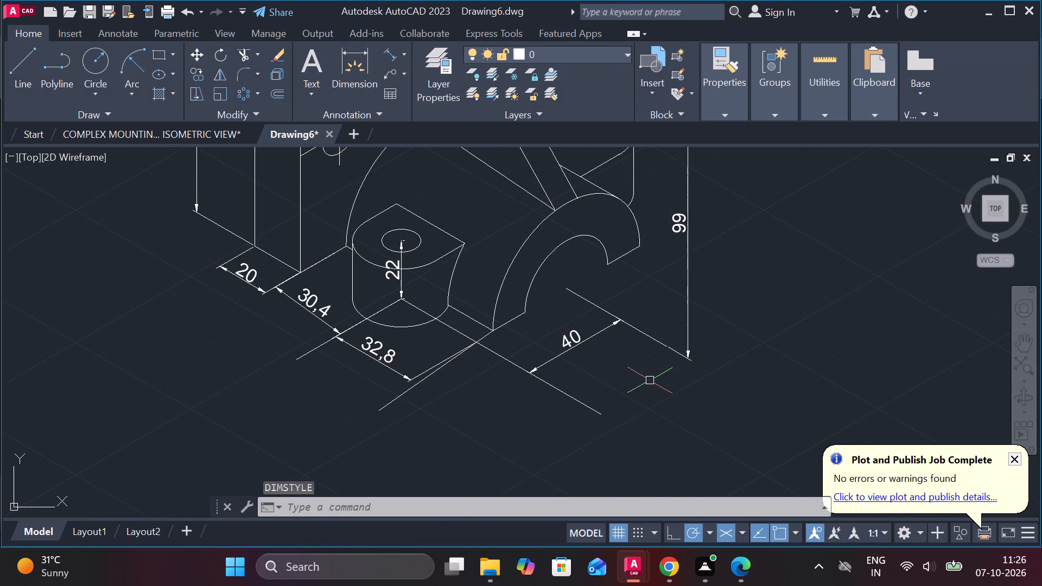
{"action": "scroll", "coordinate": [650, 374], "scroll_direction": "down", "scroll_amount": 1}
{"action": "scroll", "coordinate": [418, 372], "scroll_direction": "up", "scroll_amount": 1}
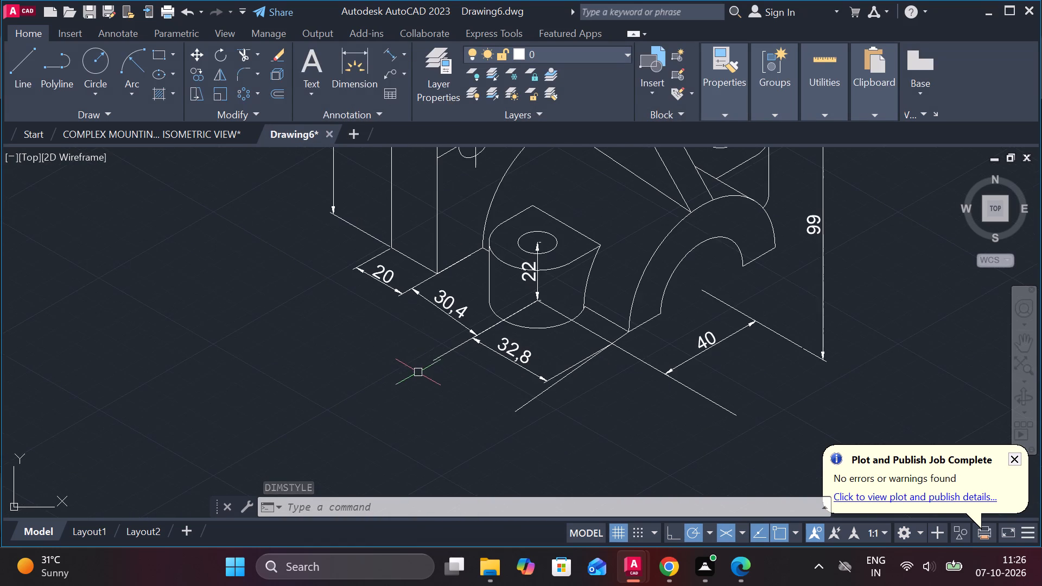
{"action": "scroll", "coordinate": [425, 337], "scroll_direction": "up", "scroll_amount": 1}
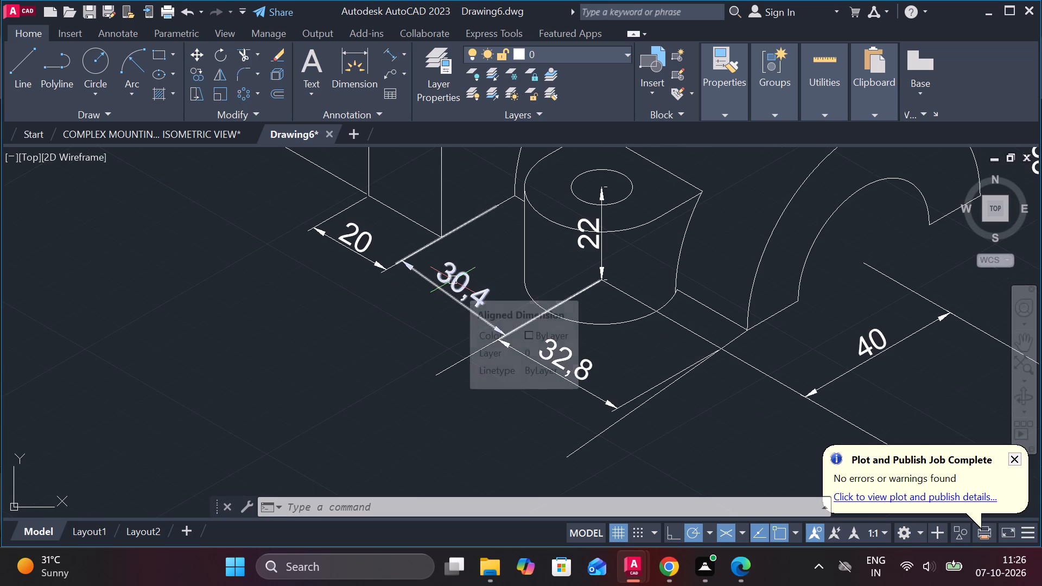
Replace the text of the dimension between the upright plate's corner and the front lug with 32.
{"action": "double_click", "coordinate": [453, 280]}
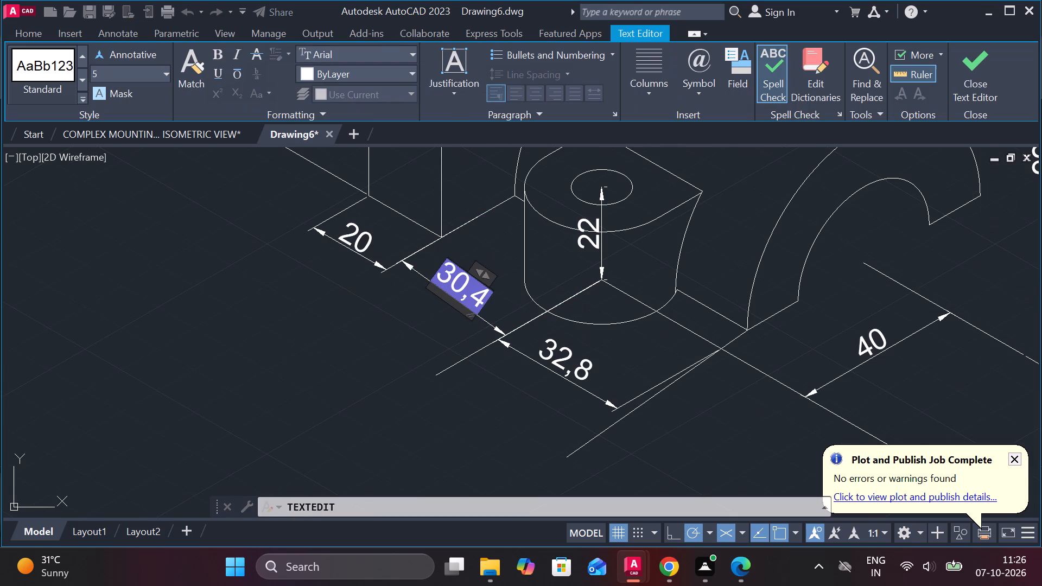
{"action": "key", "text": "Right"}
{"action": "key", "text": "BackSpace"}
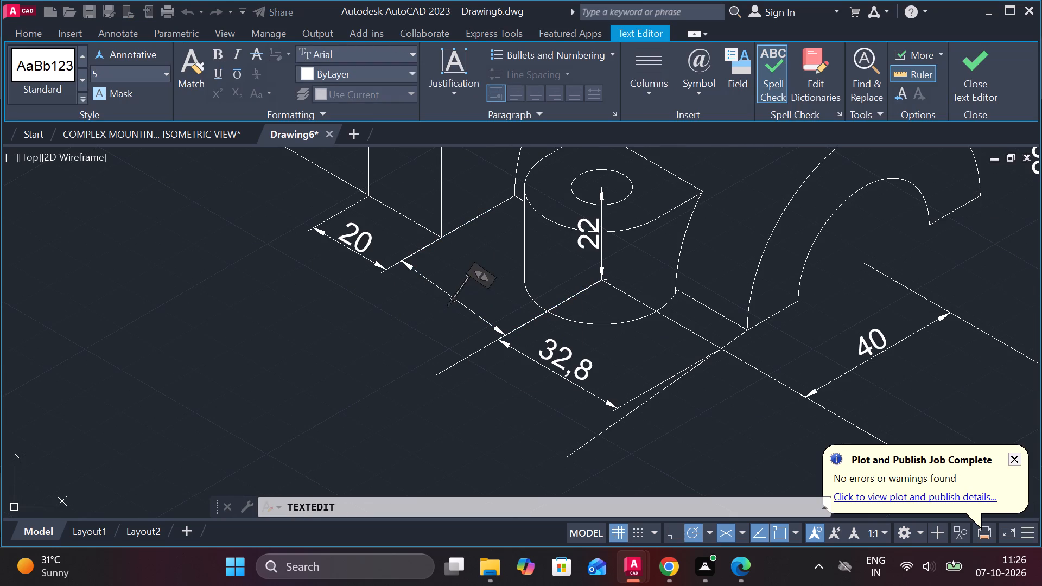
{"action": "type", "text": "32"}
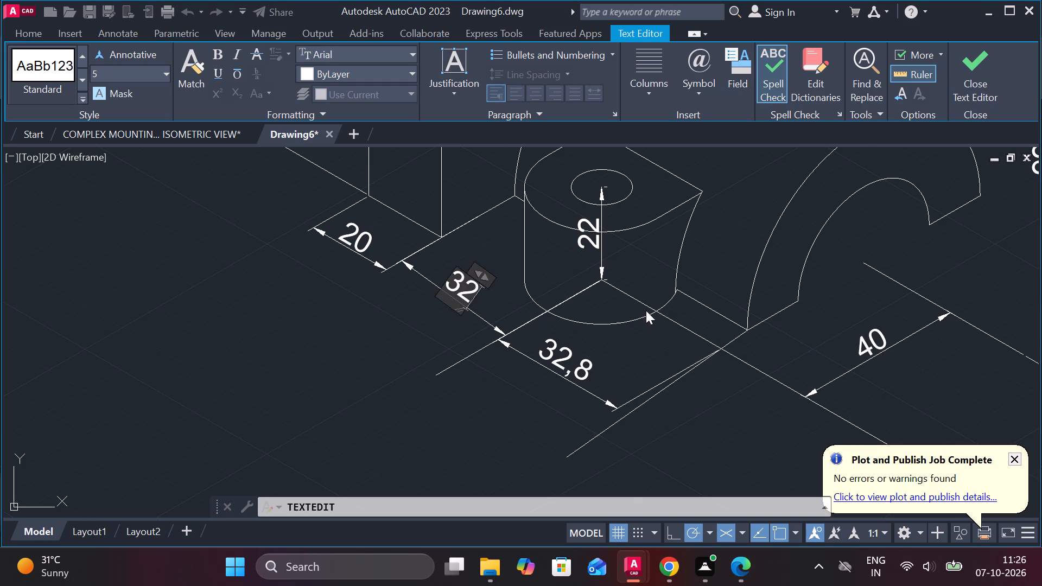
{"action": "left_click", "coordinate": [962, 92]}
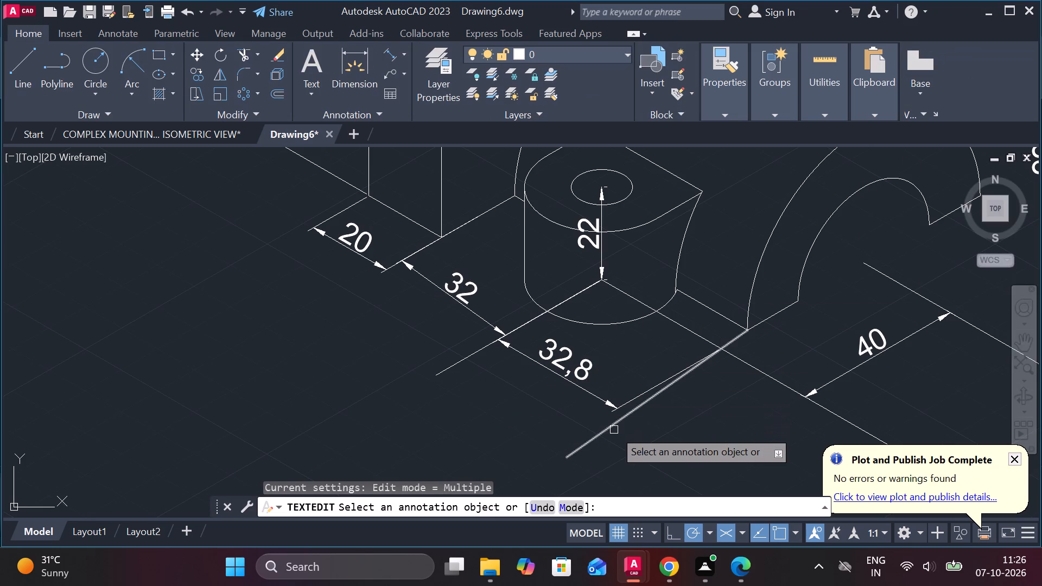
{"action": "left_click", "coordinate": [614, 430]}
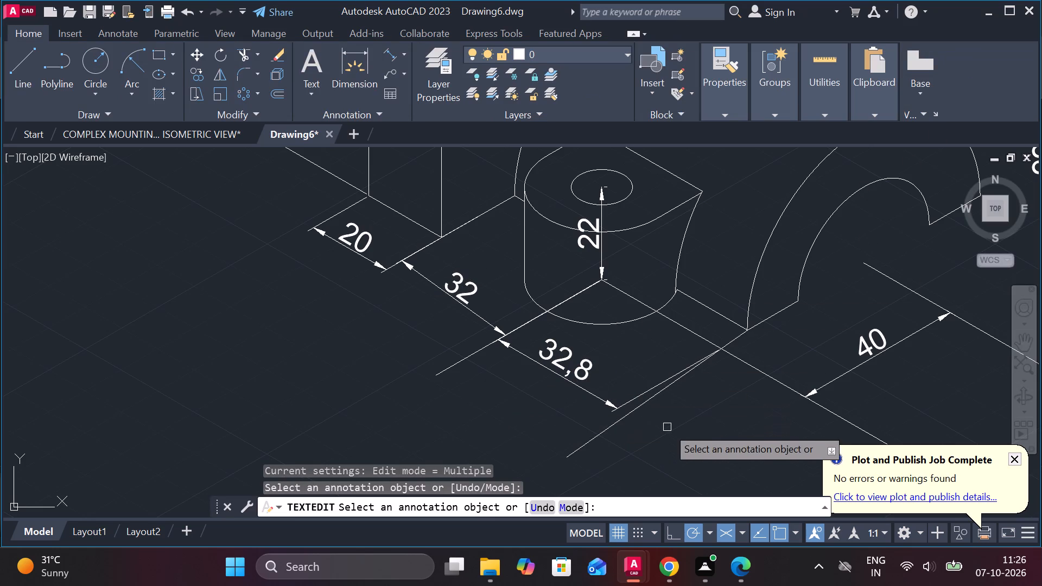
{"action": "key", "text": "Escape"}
Erase the two aligned dimensions running from the upright plate past the front lug to the half-ring.
{"action": "scroll", "coordinate": [667, 427], "scroll_direction": "down", "scroll_amount": 2}
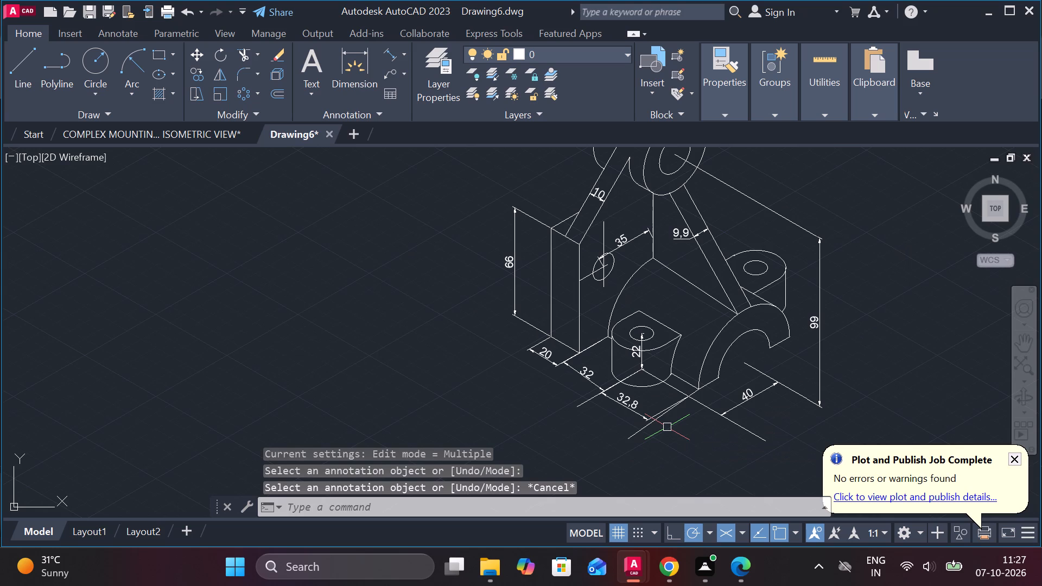
{"action": "scroll", "coordinate": [667, 427], "scroll_direction": "up", "scroll_amount": 1}
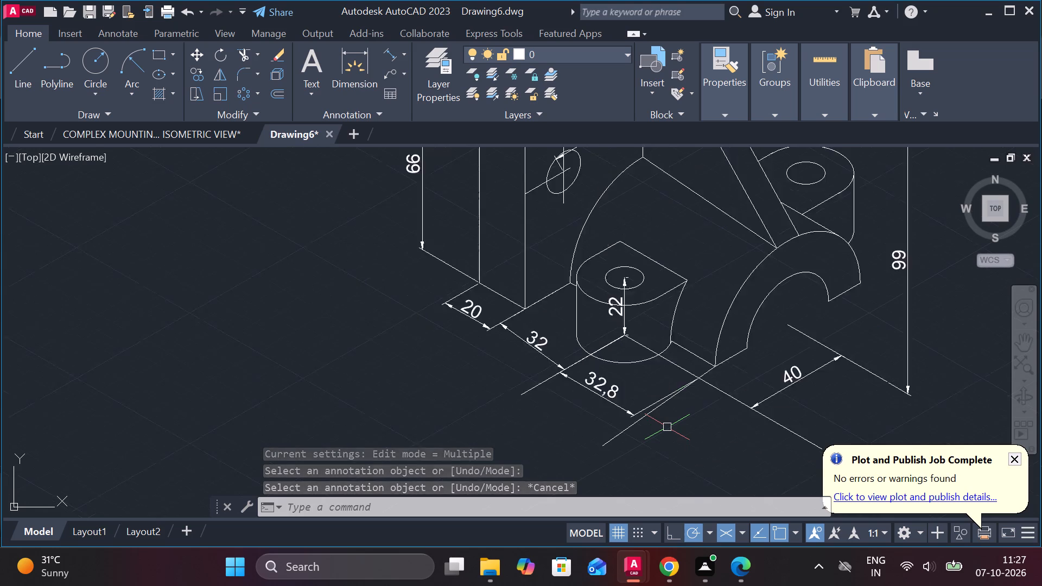
{"action": "scroll", "coordinate": [667, 427], "scroll_direction": "up", "scroll_amount": 1}
{"action": "key", "text": "Escape"}
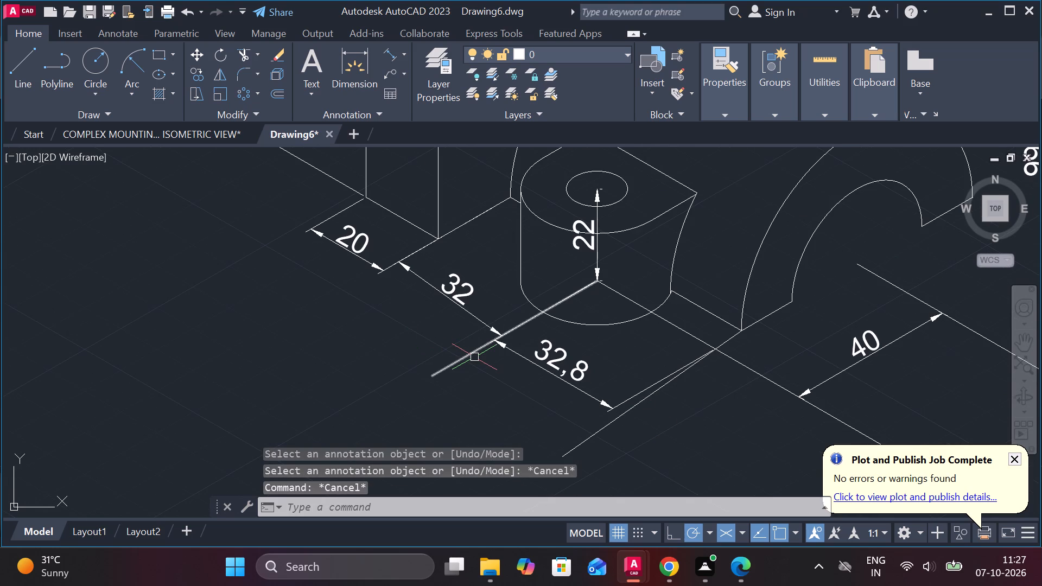
{"action": "left_click", "coordinate": [590, 371]}
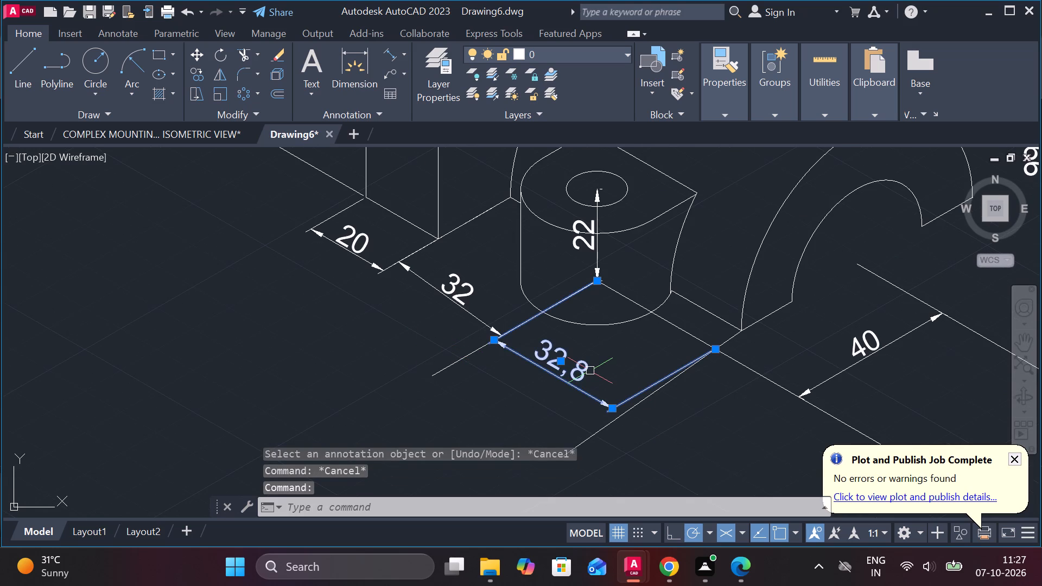
{"action": "key", "text": "e"}
{"action": "key", "text": "Return"}
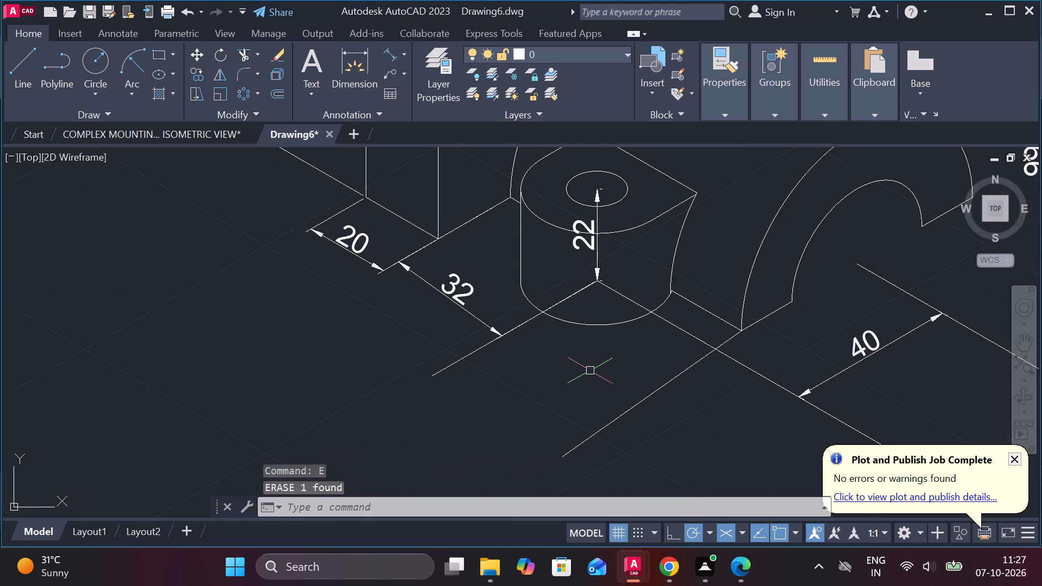
{"action": "left_click", "coordinate": [463, 293]}
{"action": "key", "text": "e"}
{"action": "key", "text": "Return"}
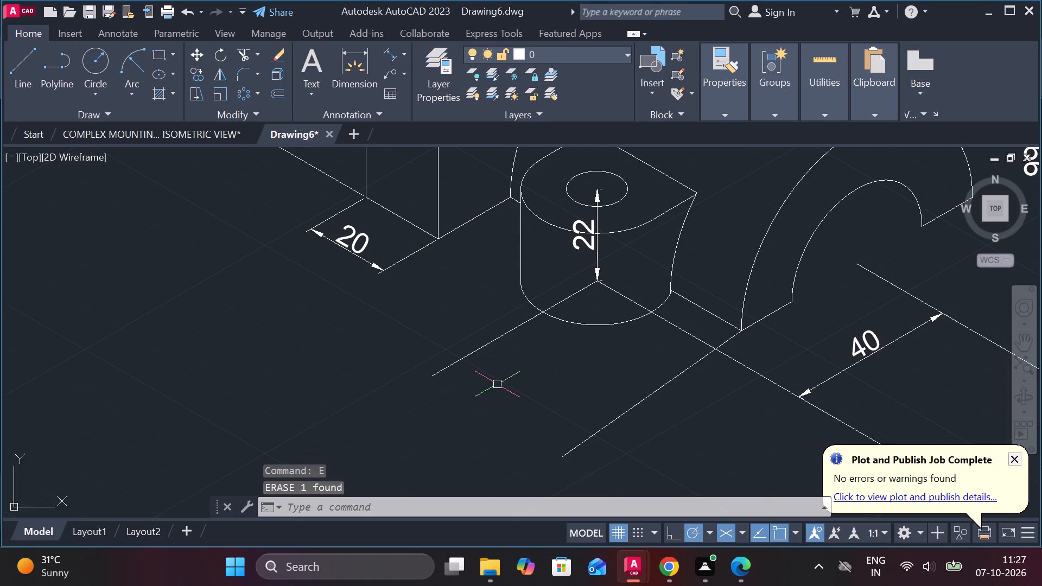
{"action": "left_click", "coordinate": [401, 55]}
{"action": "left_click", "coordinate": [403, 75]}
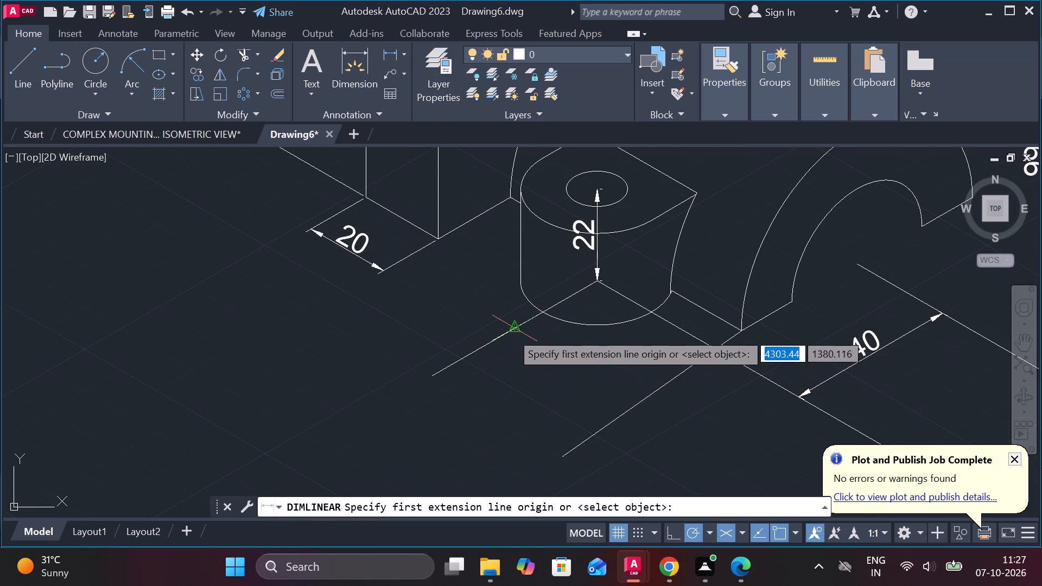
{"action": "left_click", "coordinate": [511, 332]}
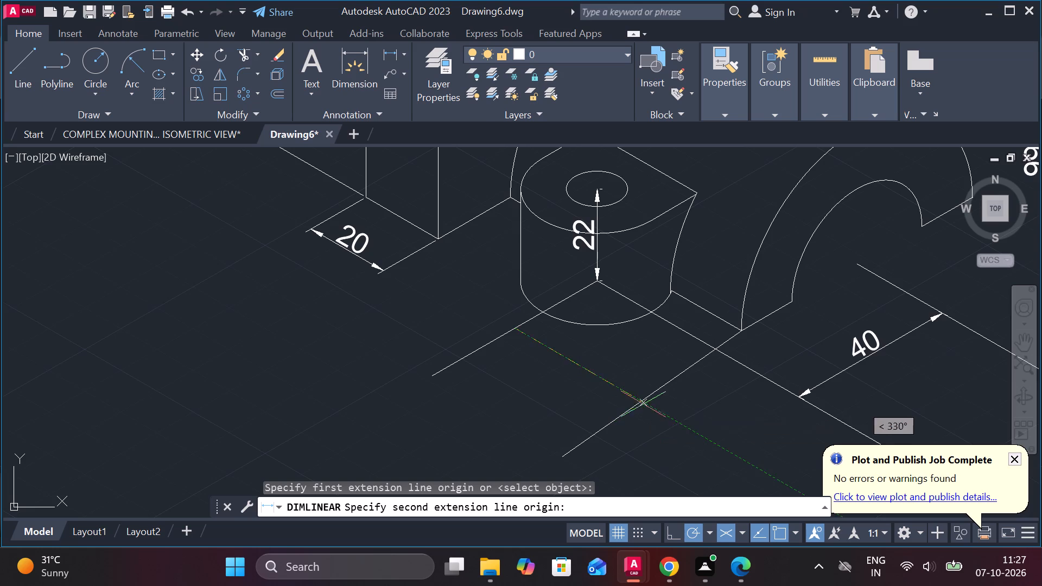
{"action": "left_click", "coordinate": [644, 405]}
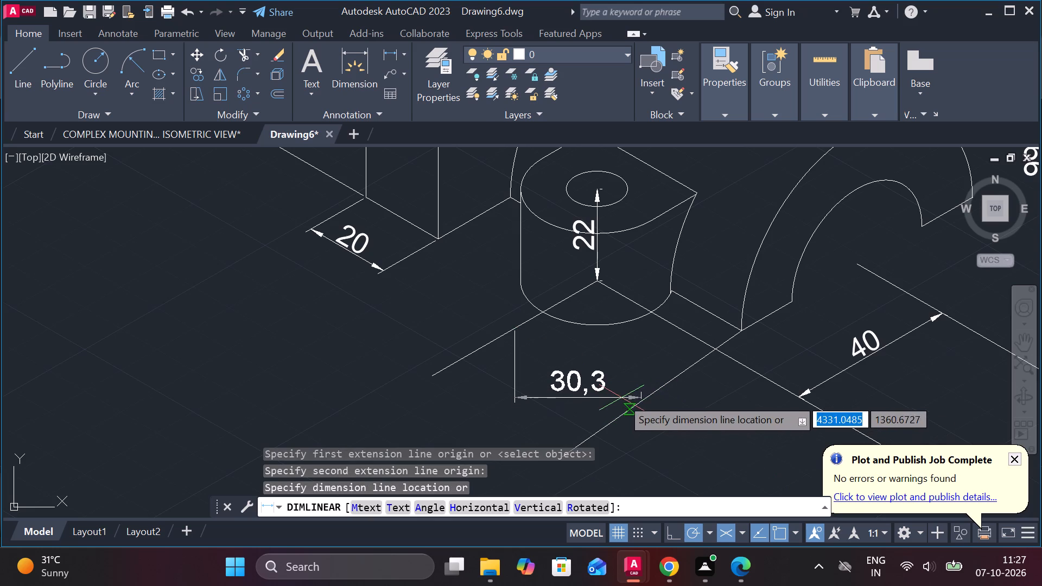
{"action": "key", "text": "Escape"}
Add an aligned dimension from the front lug's centre extension line to the slanted line extending from the half-ring.
{"action": "left_click", "coordinate": [404, 61]}
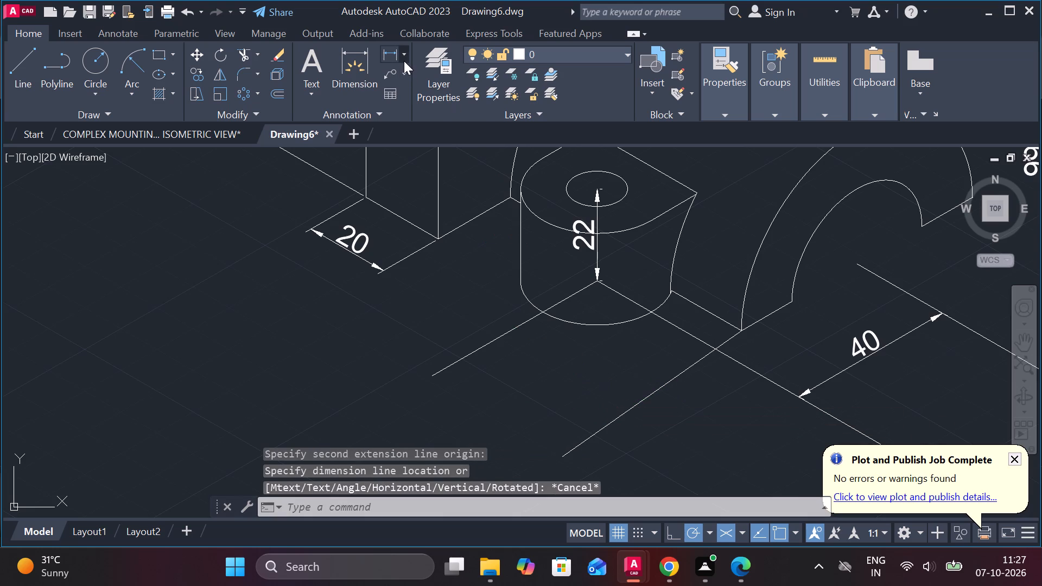
{"action": "left_click", "coordinate": [429, 116]}
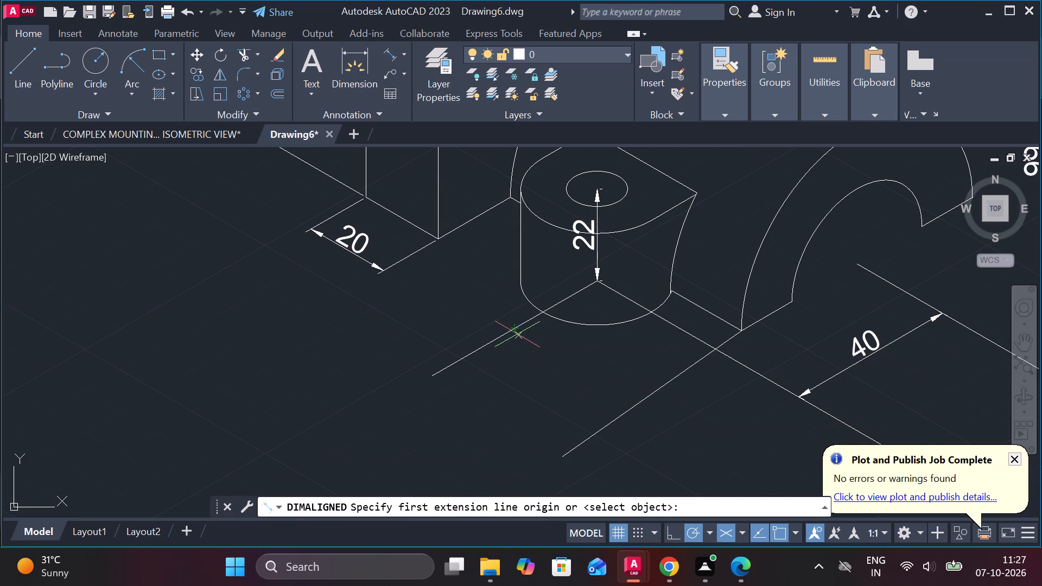
{"action": "left_click", "coordinate": [517, 332]}
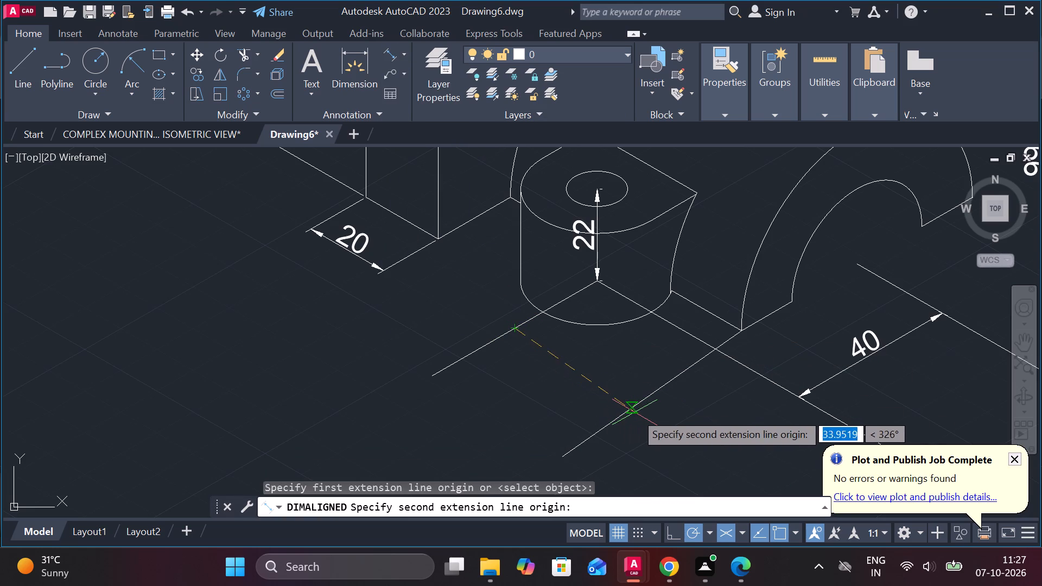
{"action": "left_click", "coordinate": [652, 406]}
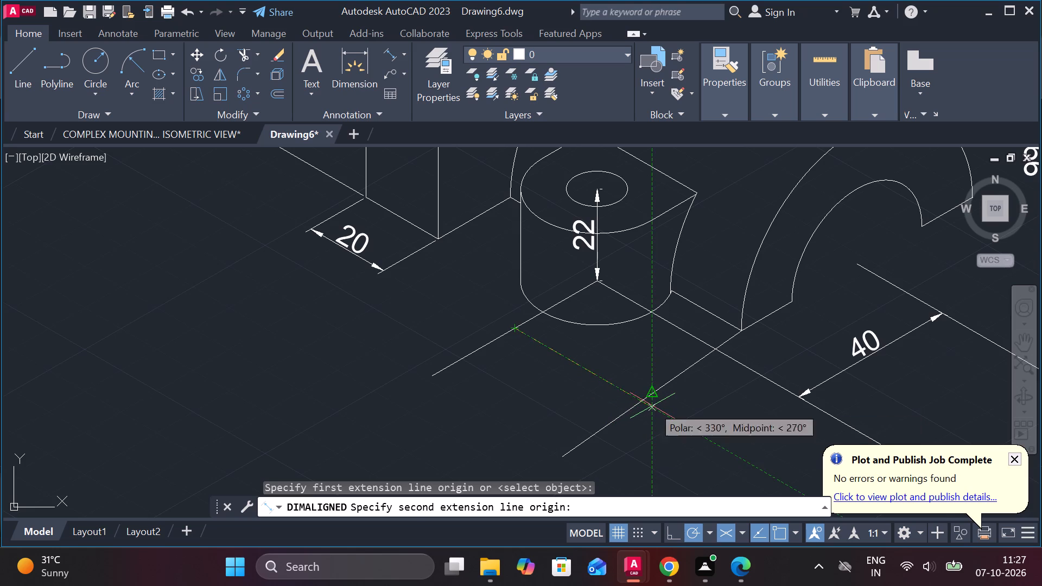
{"action": "left_click", "coordinate": [614, 399]}
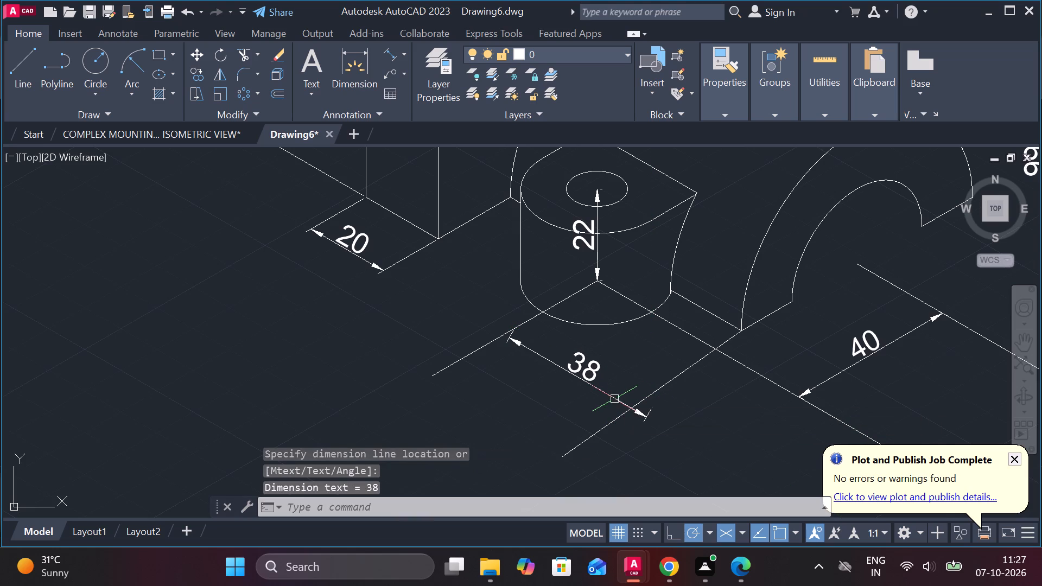
Add an aligned dimension from the upright plate's bottom corner to where the lug's curve meets its centre extension line.
{"action": "key", "text": "space"}
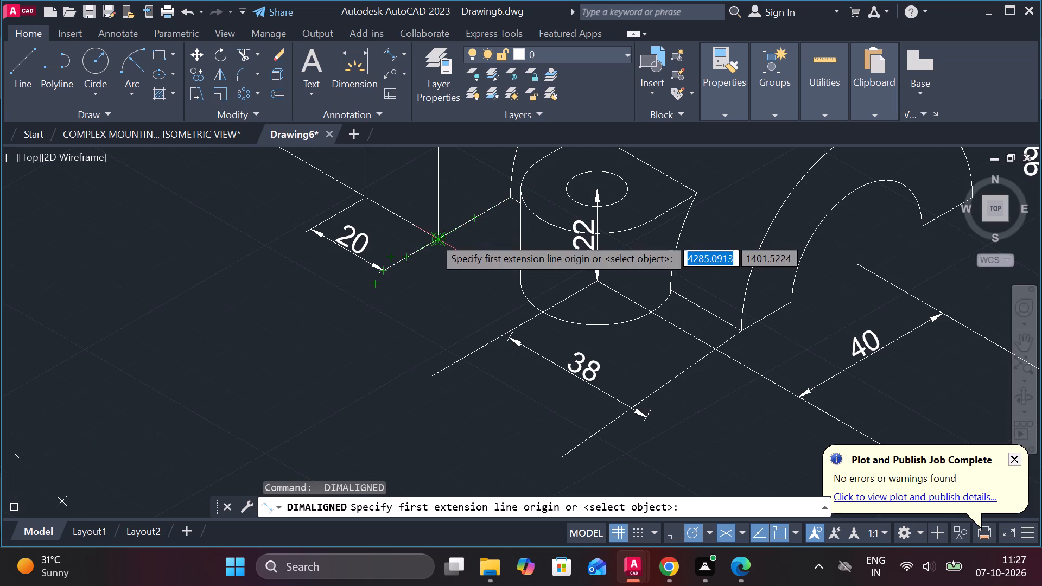
{"action": "left_click", "coordinate": [434, 237]}
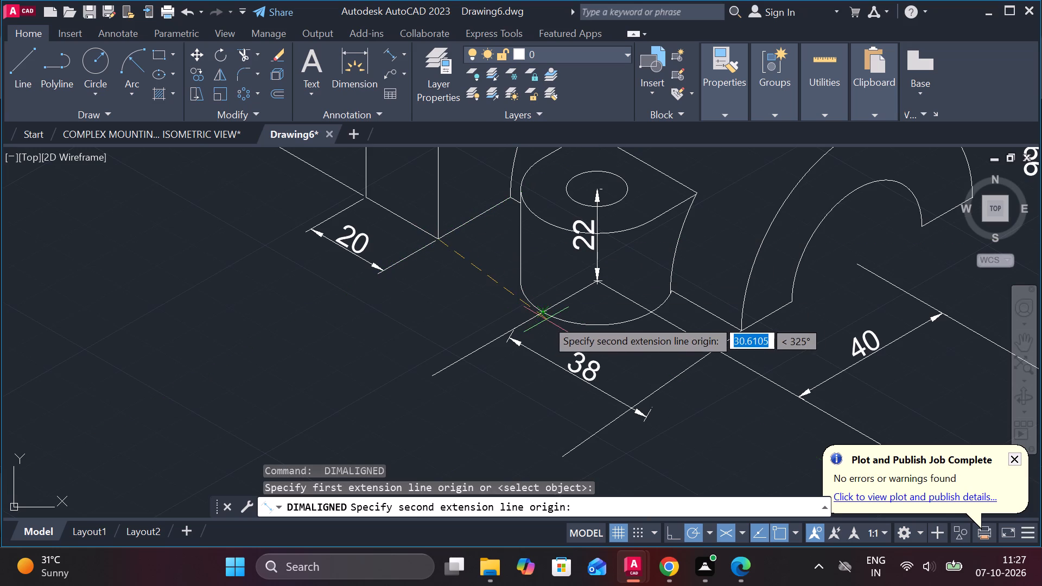
{"action": "left_click", "coordinate": [545, 310]}
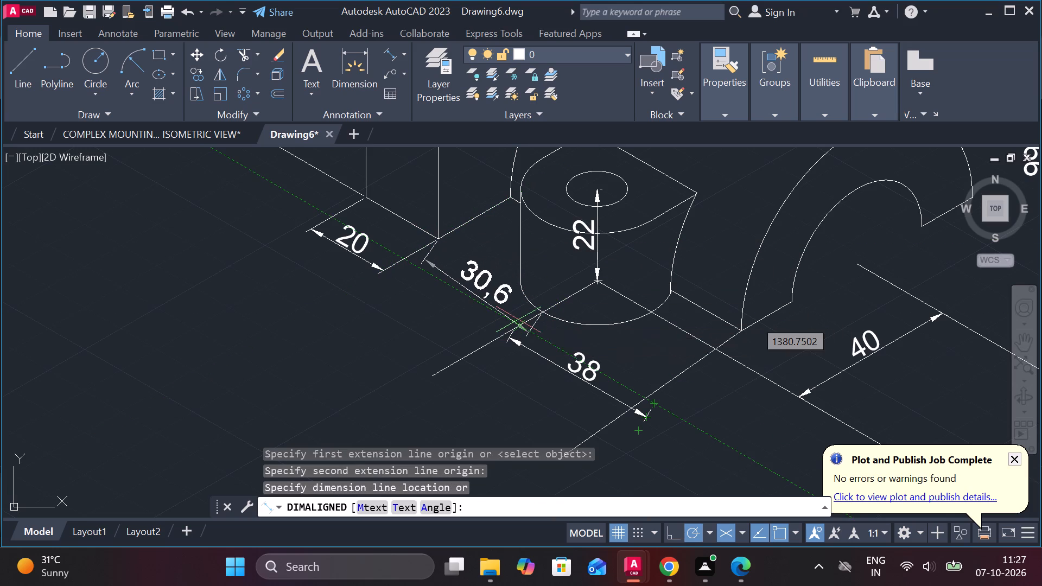
{"action": "left_click", "coordinate": [501, 327]}
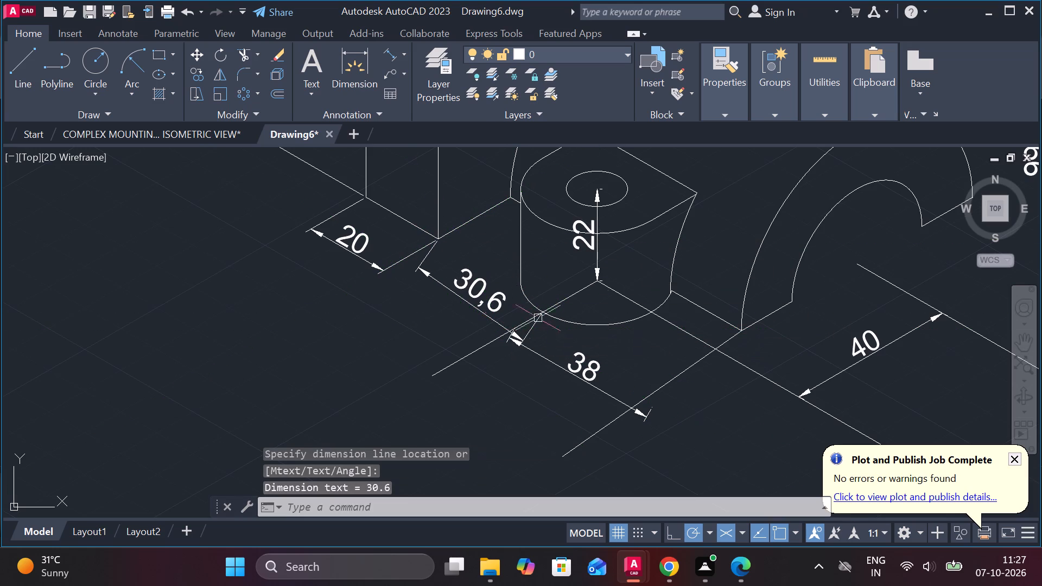
{"action": "key", "text": "Escape"}
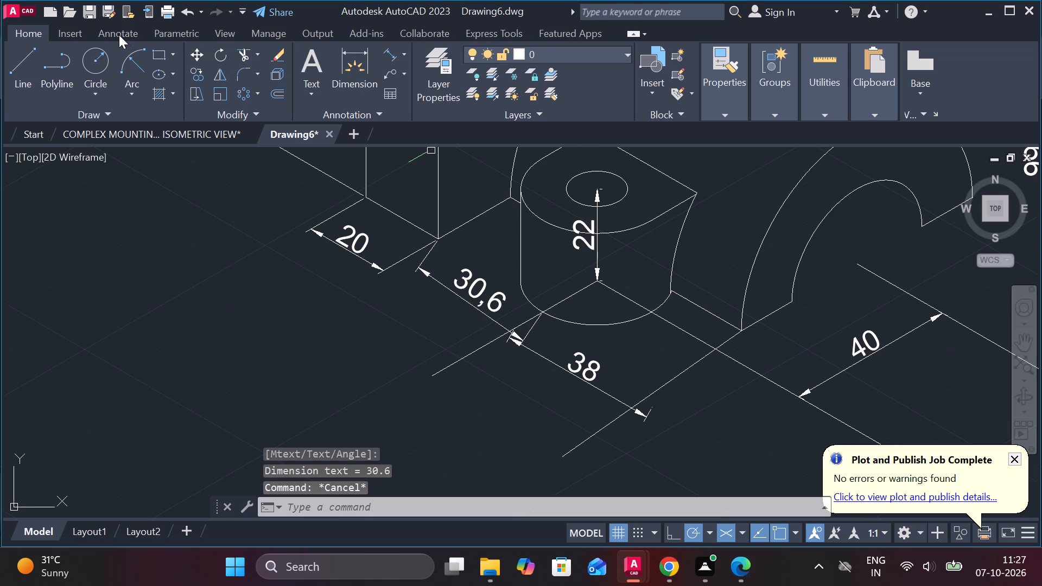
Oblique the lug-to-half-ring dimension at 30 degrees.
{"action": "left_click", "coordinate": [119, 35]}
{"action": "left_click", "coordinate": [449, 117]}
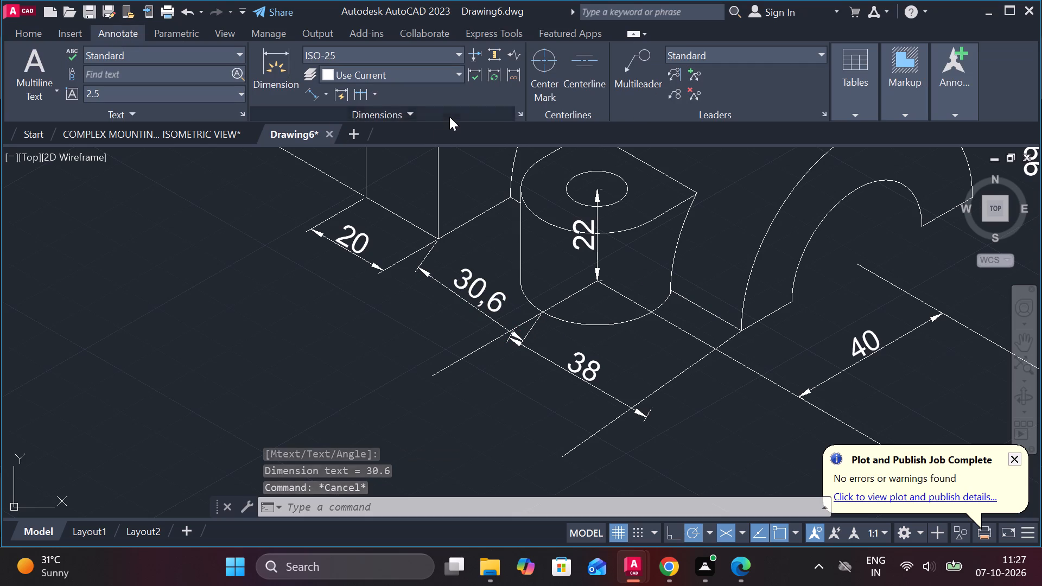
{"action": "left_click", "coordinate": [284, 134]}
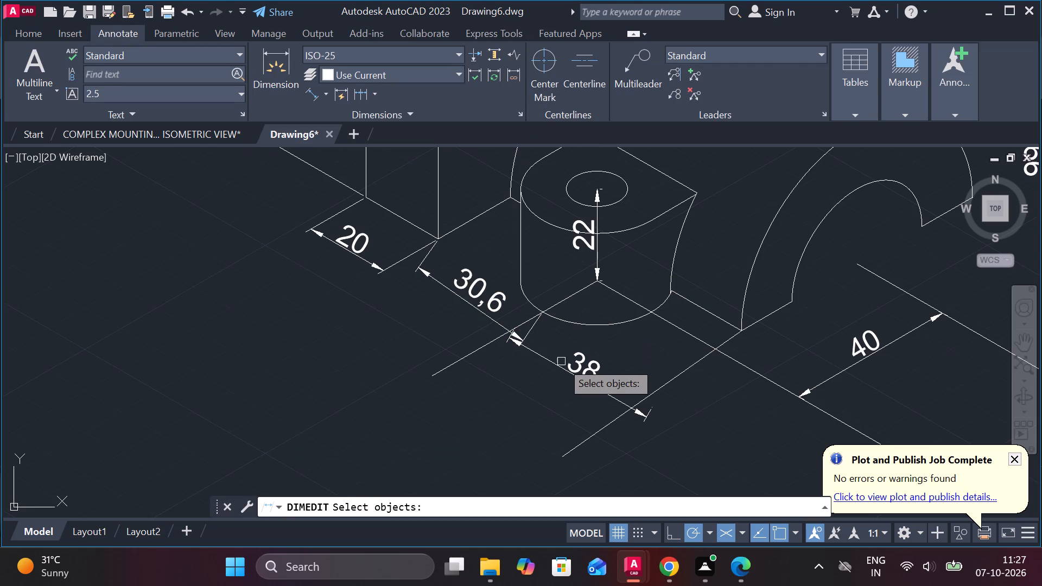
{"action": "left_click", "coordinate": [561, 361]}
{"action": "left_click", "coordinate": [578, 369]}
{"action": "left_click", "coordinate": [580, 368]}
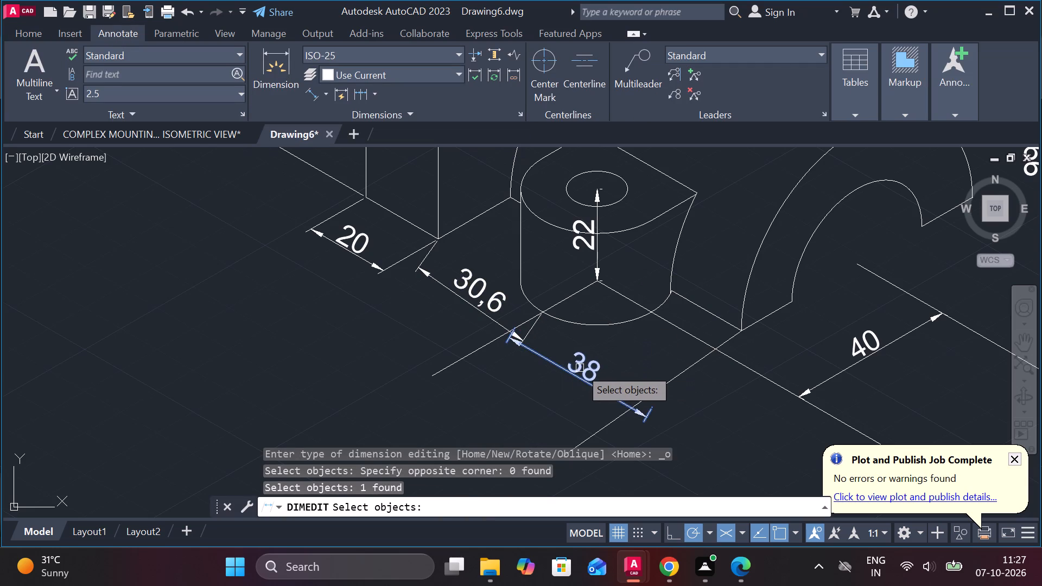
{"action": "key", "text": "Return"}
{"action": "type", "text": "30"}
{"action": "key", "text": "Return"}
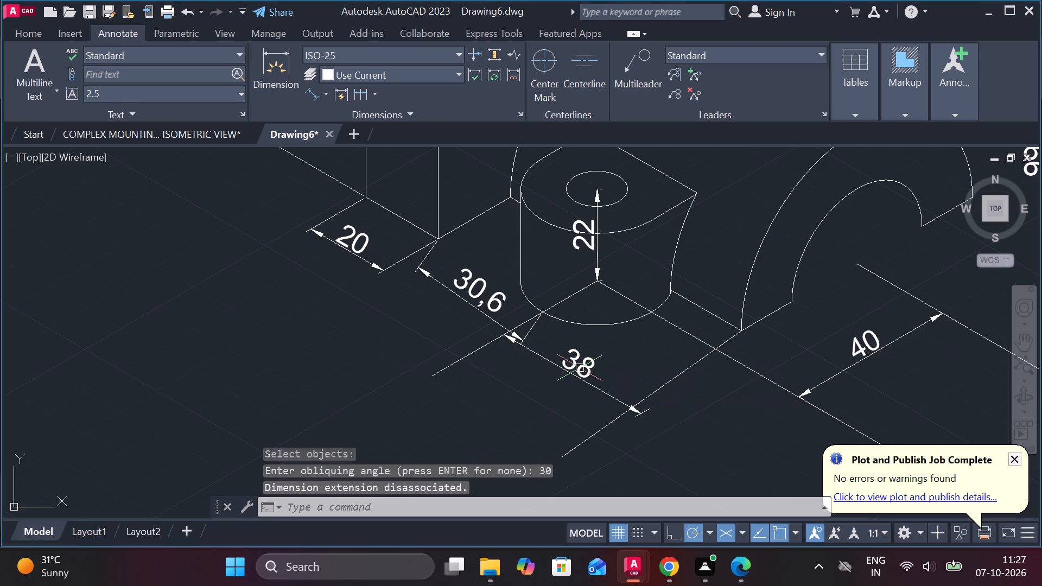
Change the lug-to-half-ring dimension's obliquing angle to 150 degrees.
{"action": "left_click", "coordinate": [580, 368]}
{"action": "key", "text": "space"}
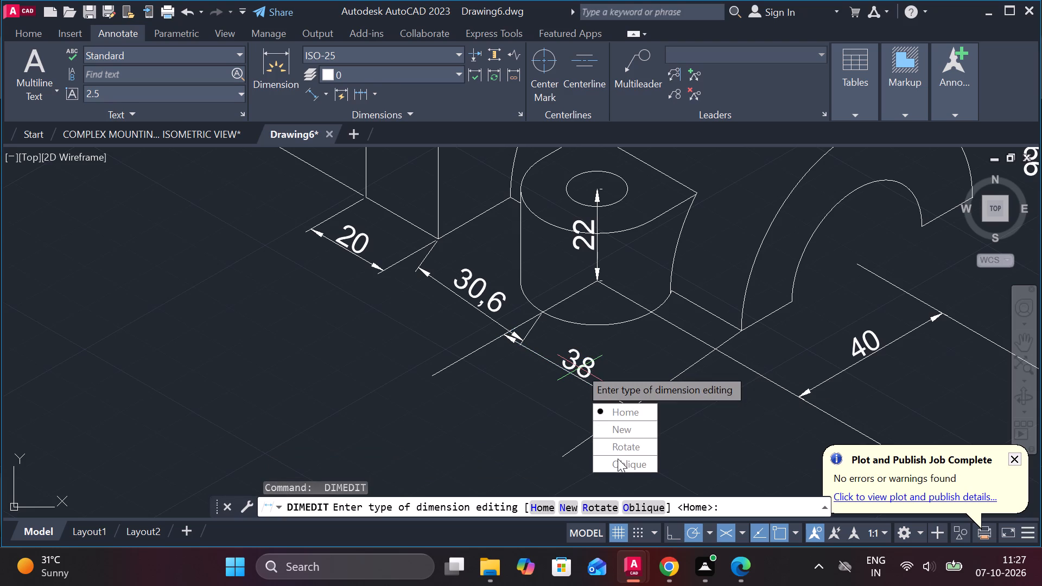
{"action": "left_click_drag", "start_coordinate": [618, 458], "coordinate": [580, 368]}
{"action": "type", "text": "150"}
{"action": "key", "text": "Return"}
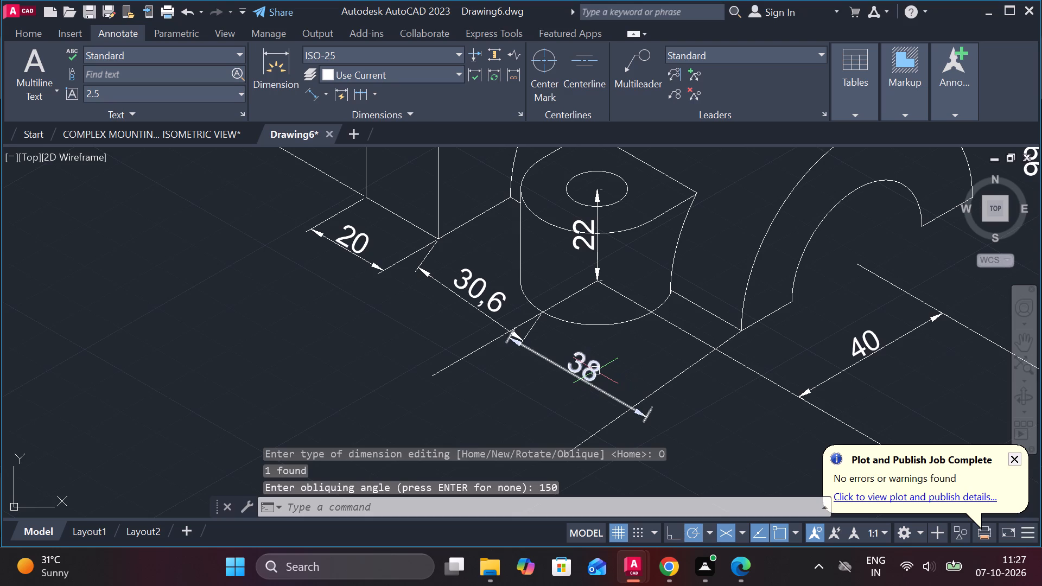
Set the lug-to-half-ring dimension's obliquing angle to 90 degrees.
{"action": "left_click", "coordinate": [595, 371]}
{"action": "key", "text": "space"}
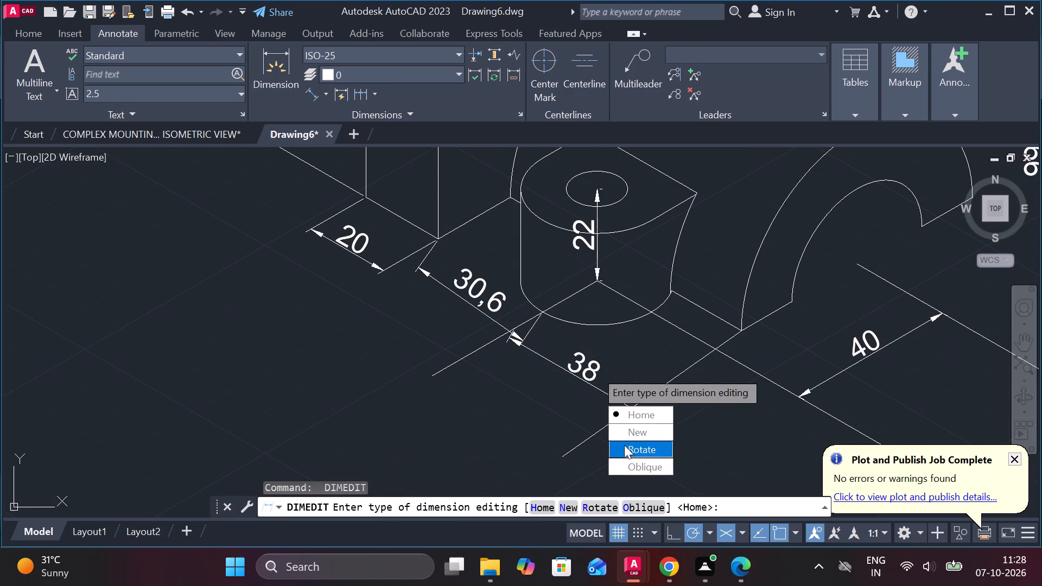
{"action": "left_click_drag", "start_coordinate": [631, 462], "coordinate": [595, 371]}
{"action": "type", "text": "90"}
{"action": "key", "text": "Return"}
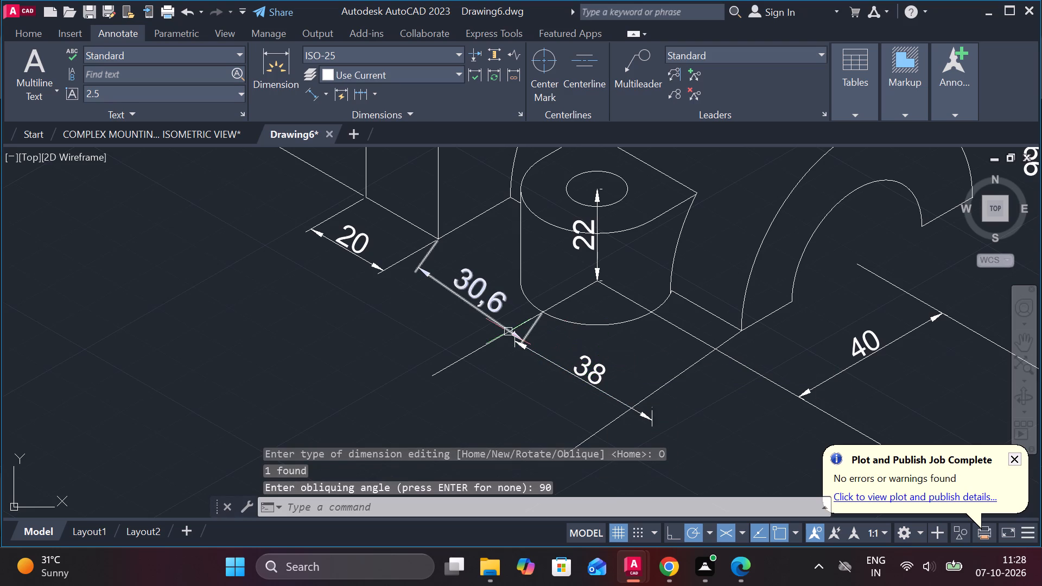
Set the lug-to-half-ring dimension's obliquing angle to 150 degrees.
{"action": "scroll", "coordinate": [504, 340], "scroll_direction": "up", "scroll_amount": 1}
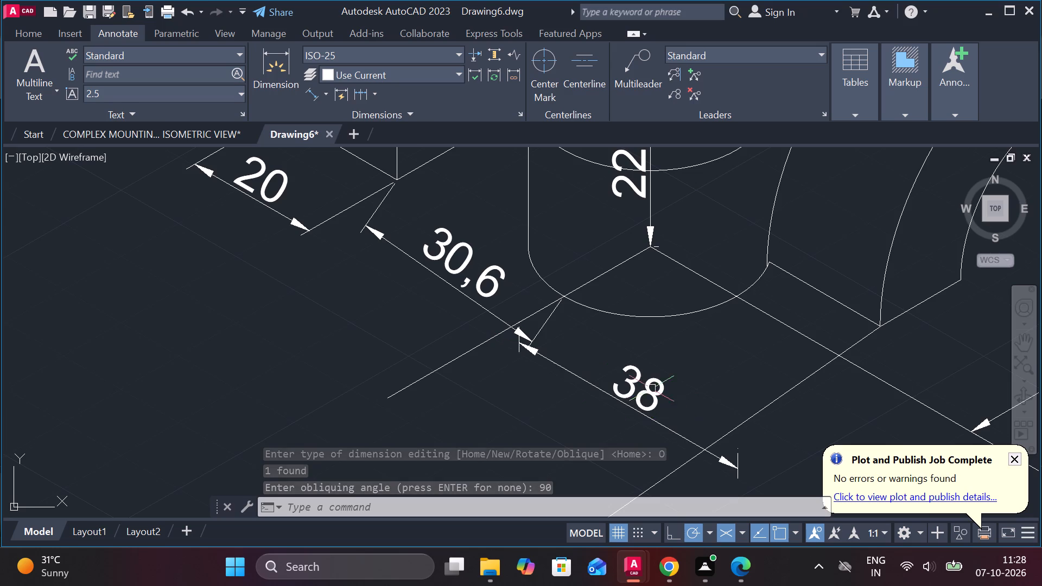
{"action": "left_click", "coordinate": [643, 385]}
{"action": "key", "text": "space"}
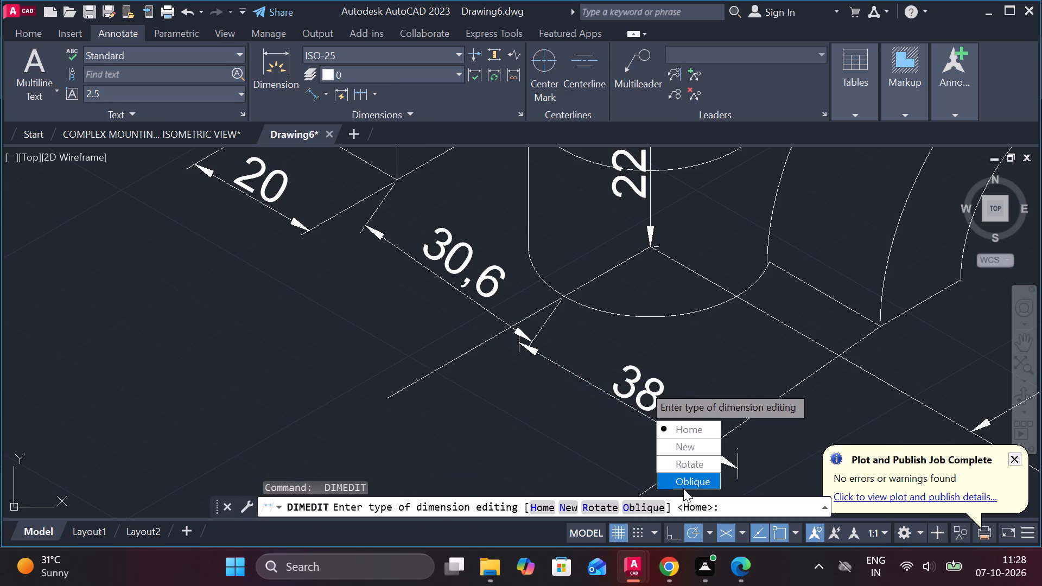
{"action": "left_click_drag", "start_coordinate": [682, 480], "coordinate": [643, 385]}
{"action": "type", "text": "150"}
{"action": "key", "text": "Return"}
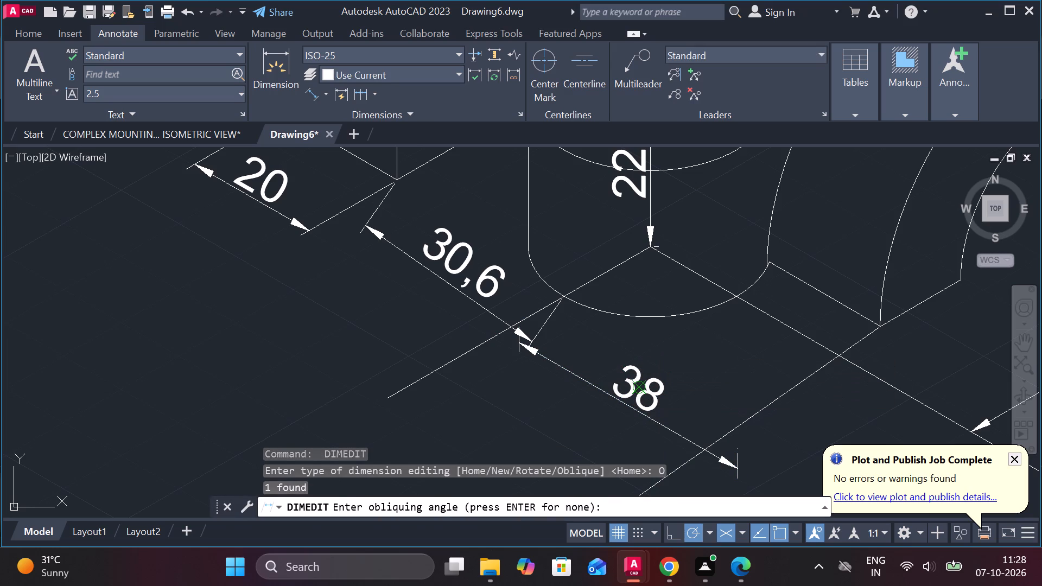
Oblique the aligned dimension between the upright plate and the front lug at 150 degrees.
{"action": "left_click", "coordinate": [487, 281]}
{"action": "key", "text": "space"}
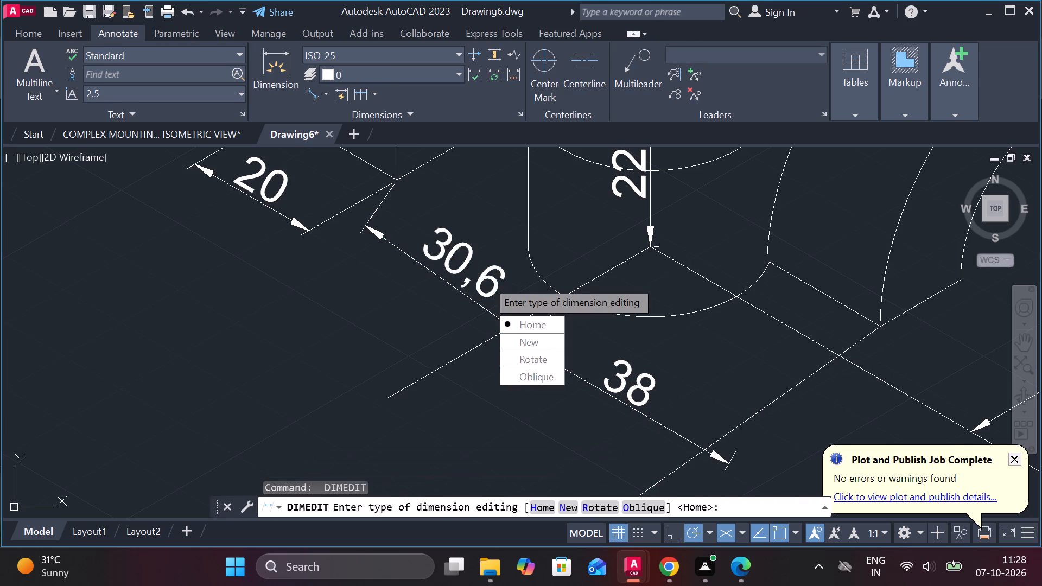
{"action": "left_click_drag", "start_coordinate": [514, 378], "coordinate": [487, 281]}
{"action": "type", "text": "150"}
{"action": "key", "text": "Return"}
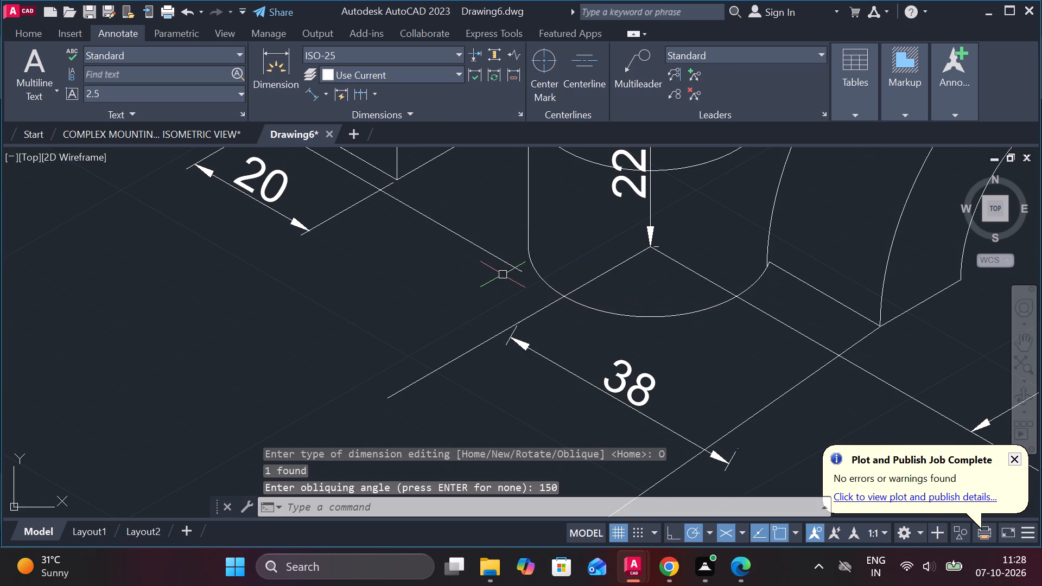
Set the plate-to-lug dimension's obliquing angle to 30 degrees.
{"action": "left_click", "coordinate": [501, 265]}
{"action": "key", "text": "space"}
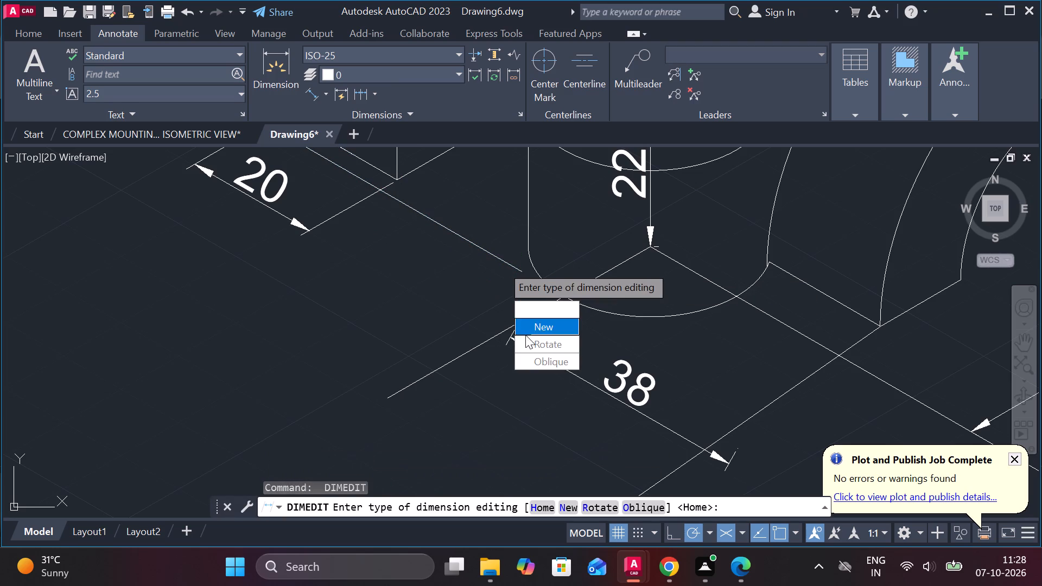
{"action": "left_click_drag", "start_coordinate": [542, 357], "coordinate": [501, 265]}
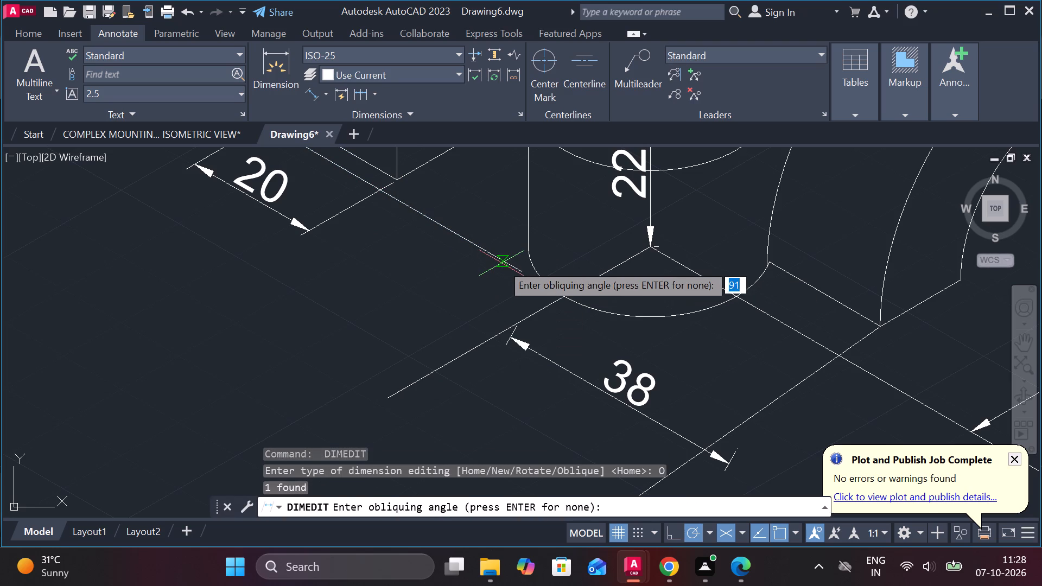
{"action": "type", "text": "30"}
{"action": "key", "text": "Return"}
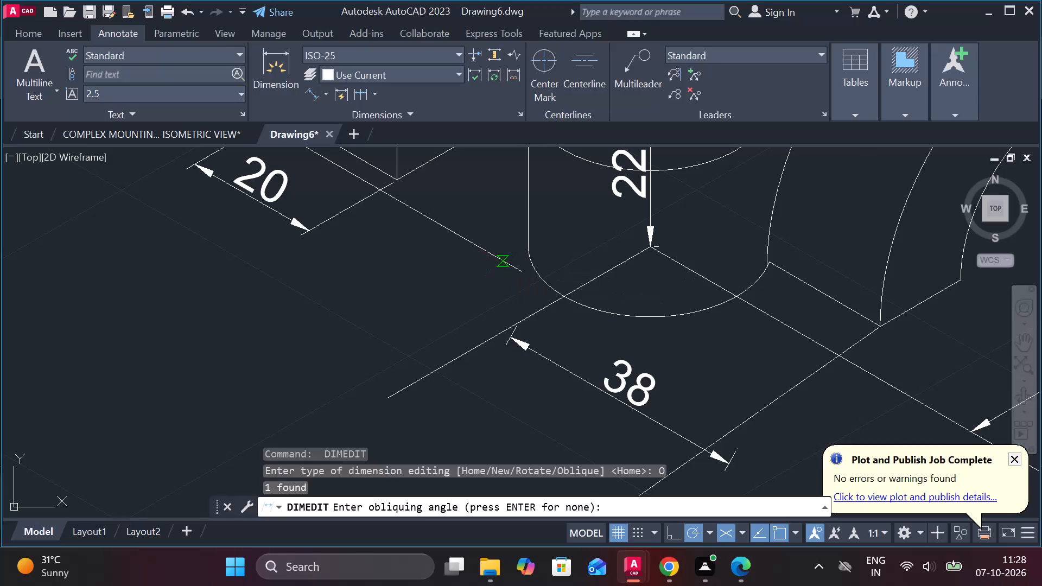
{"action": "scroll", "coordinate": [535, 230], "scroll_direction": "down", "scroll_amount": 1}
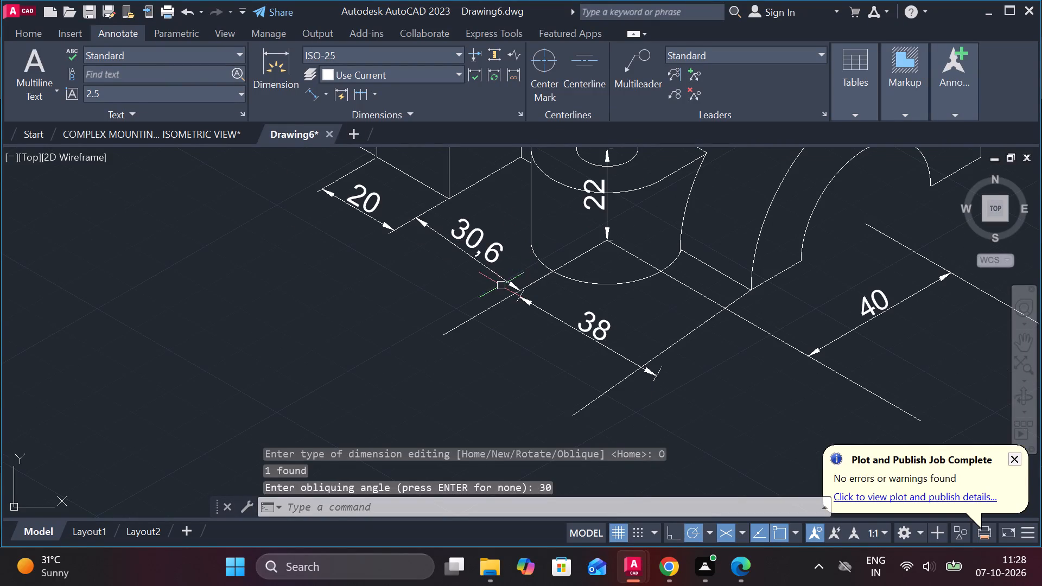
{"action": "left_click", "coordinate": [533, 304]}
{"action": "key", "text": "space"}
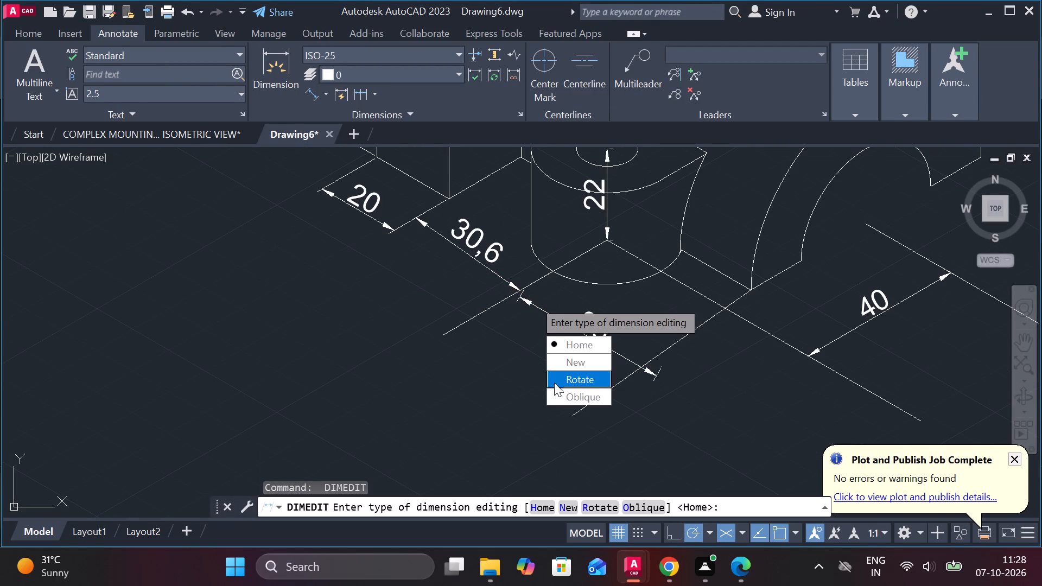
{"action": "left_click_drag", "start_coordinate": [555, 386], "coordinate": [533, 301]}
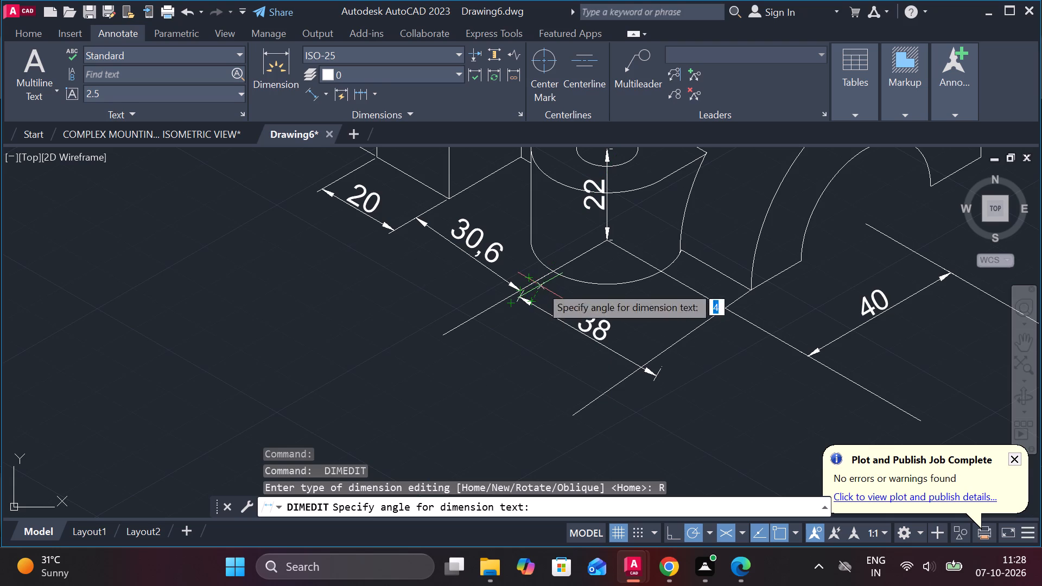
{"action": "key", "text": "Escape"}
Set the lug-to-half-ring dimension's obliquing angle to 30 degrees.
{"action": "left_click", "coordinate": [592, 328]}
{"action": "key", "text": "space"}
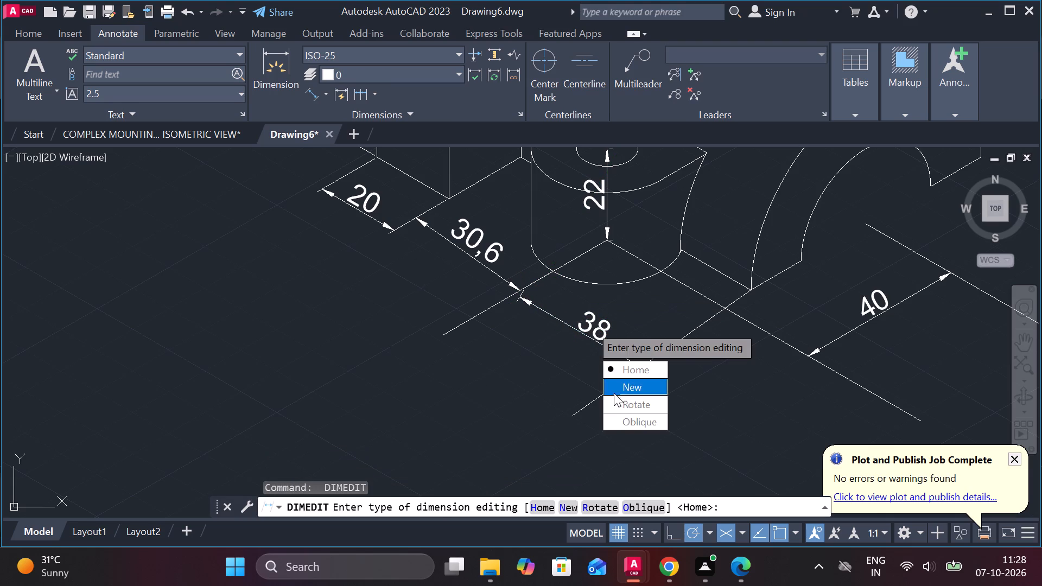
{"action": "left_click_drag", "start_coordinate": [626, 417], "coordinate": [590, 326]}
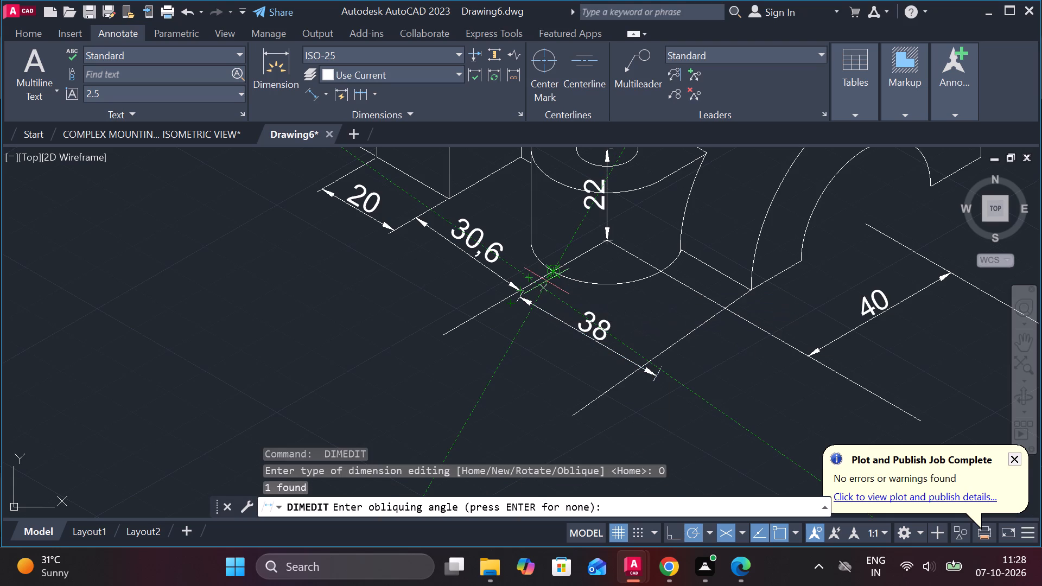
{"action": "key", "text": "3"}
{"action": "key", "text": "0"}
{"action": "key", "text": "Return"}
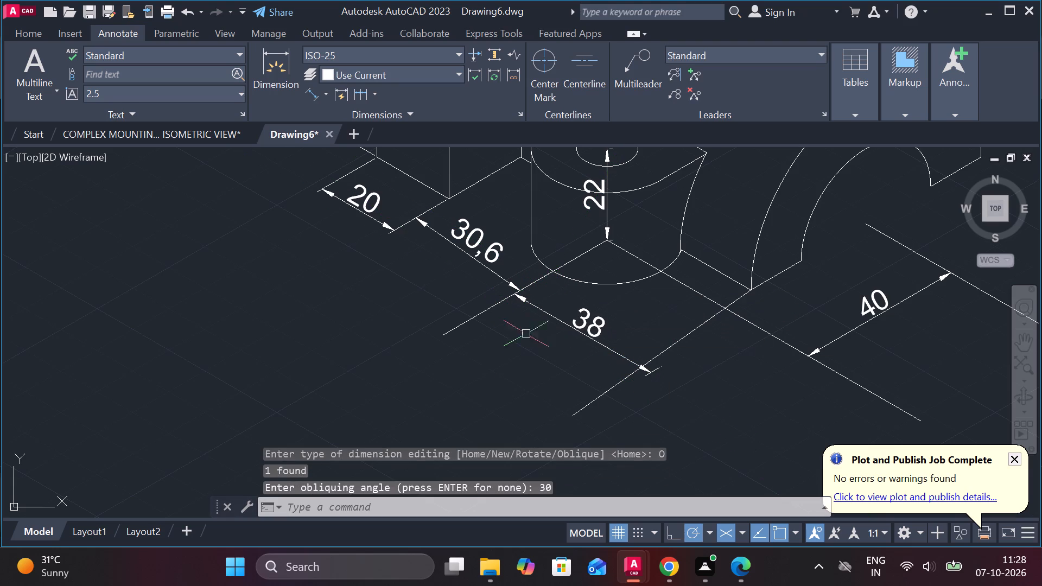
Oblique the 35 dimension running from the upright plate's hole centre to the vertical edge at 90 degrees.
{"action": "scroll", "coordinate": [555, 340], "scroll_direction": "down", "scroll_amount": 2}
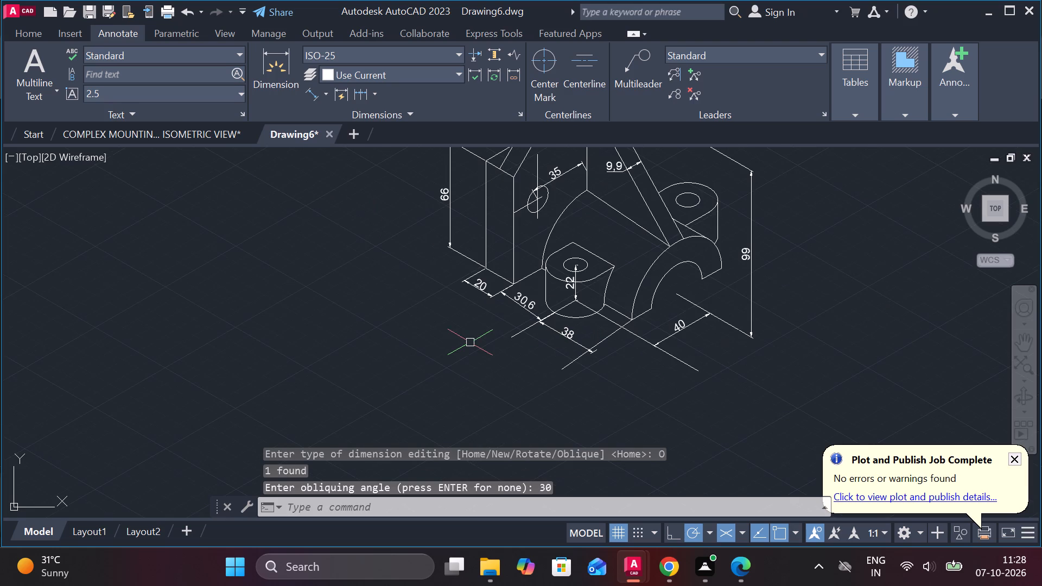
{"action": "scroll", "coordinate": [485, 301], "scroll_direction": "up", "scroll_amount": 2}
{"action": "scroll", "coordinate": [300, 220], "scroll_direction": "down", "scroll_amount": 2}
{"action": "middle_click_drag", "start_coordinate": [310, 253], "coordinate": [291, 475]}
{"action": "scroll", "coordinate": [481, 351], "scroll_direction": "up", "scroll_amount": 2}
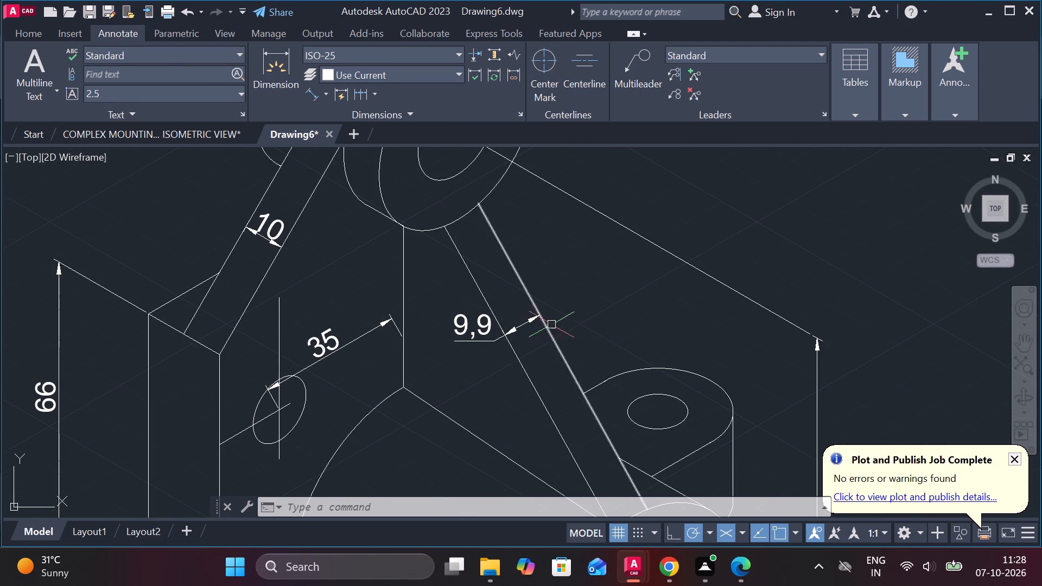
{"action": "left_click", "coordinate": [339, 343]}
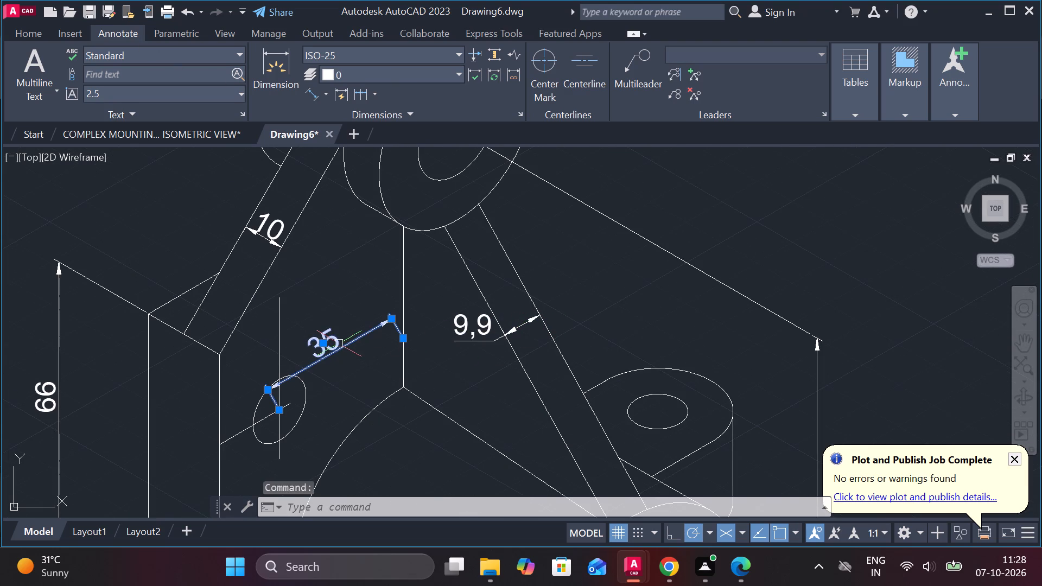
{"action": "key", "text": "space"}
{"action": "left_click_drag", "start_coordinate": [360, 431], "coordinate": [339, 343]}
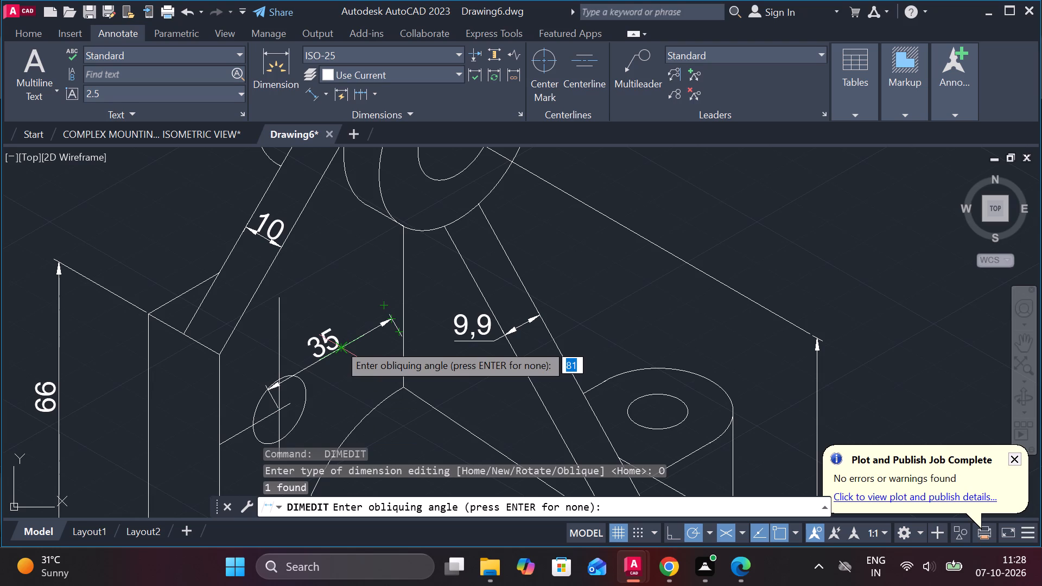
{"action": "type", "text": "90"}
{"action": "key", "text": "Return"}
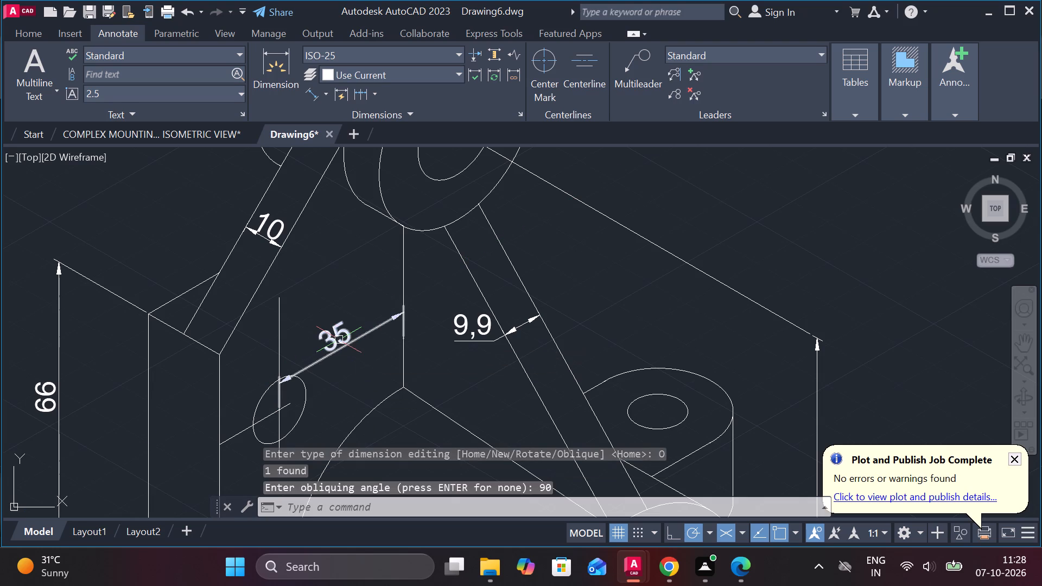
Examine the rib, hole, height and base dimensions across the bracket.
{"action": "middle_click_drag", "start_coordinate": [311, 270], "coordinate": [461, 324]}
{"action": "scroll", "coordinate": [461, 324], "scroll_direction": "down", "scroll_amount": 1}
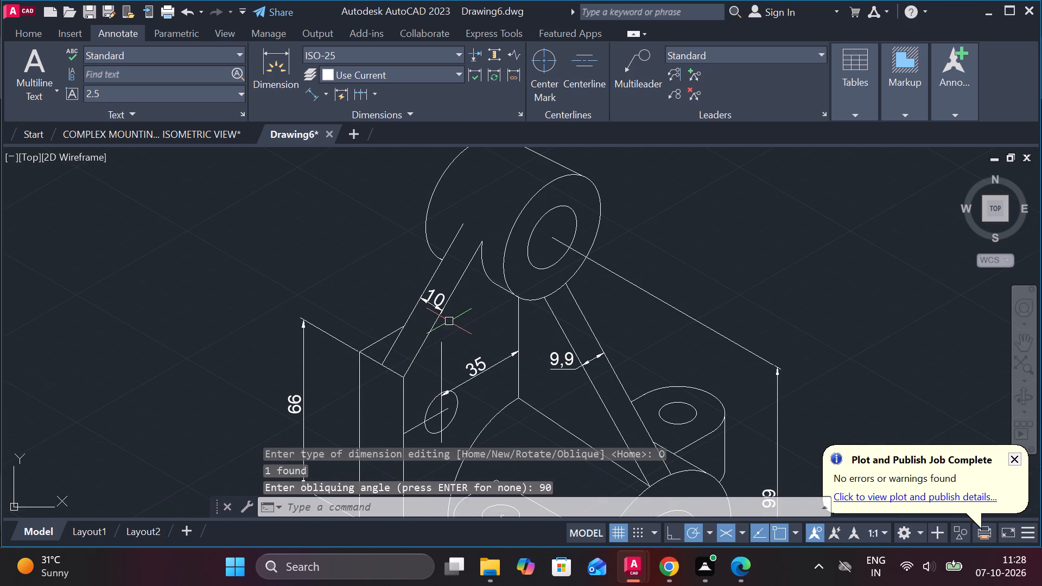
{"action": "scroll", "coordinate": [583, 374], "scroll_direction": "up", "scroll_amount": 1}
{"action": "middle_click_drag", "start_coordinate": [581, 374], "coordinate": [539, 348]}
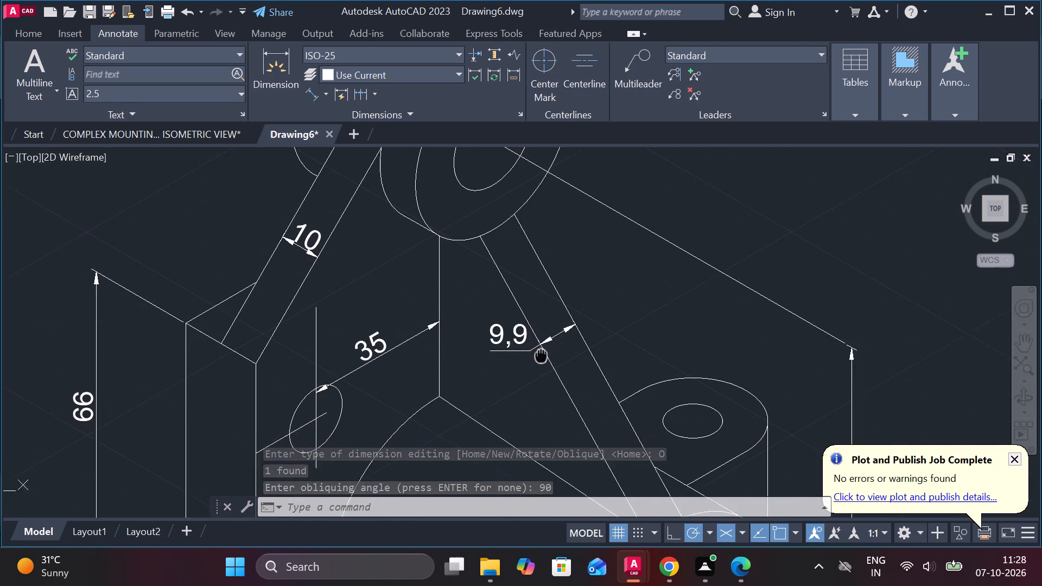
{"action": "scroll", "coordinate": [536, 326], "scroll_direction": "down", "scroll_amount": 2}
{"action": "middle_click_drag", "start_coordinate": [601, 404], "coordinate": [566, 273]}
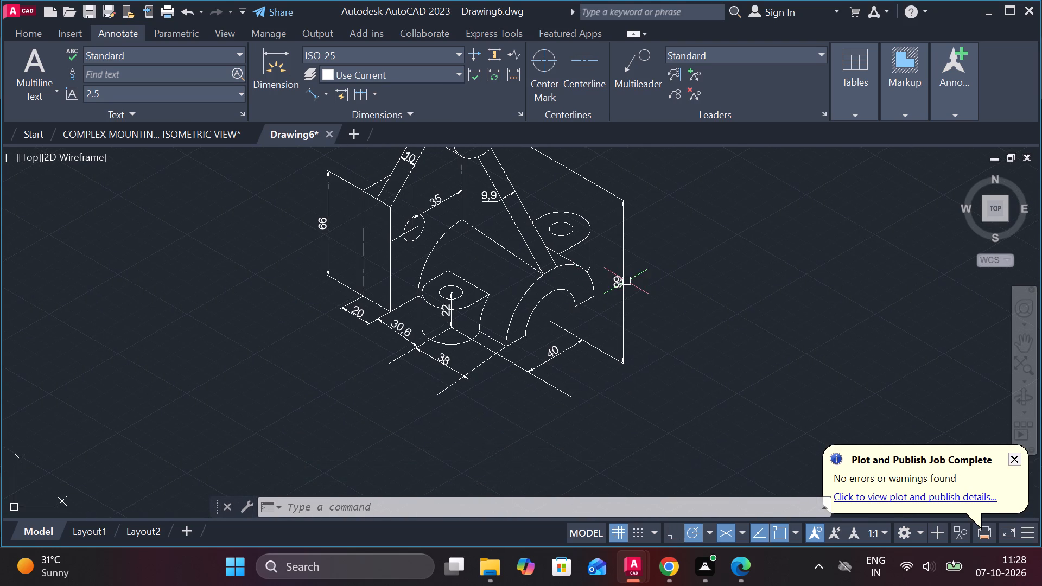
{"action": "scroll", "coordinate": [430, 411], "scroll_direction": "up", "scroll_amount": 2}
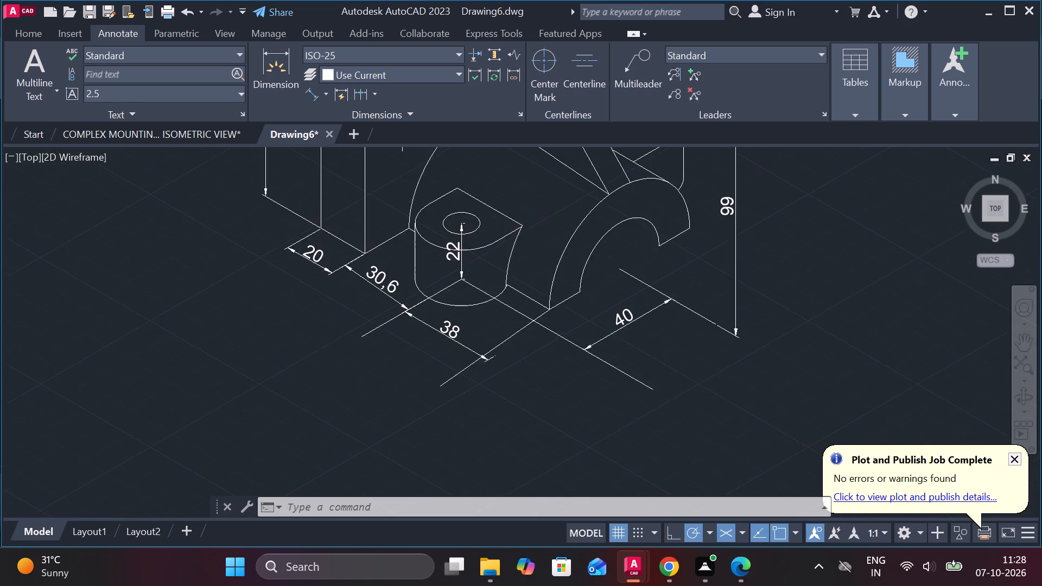
{"action": "key", "text": "Escape"}
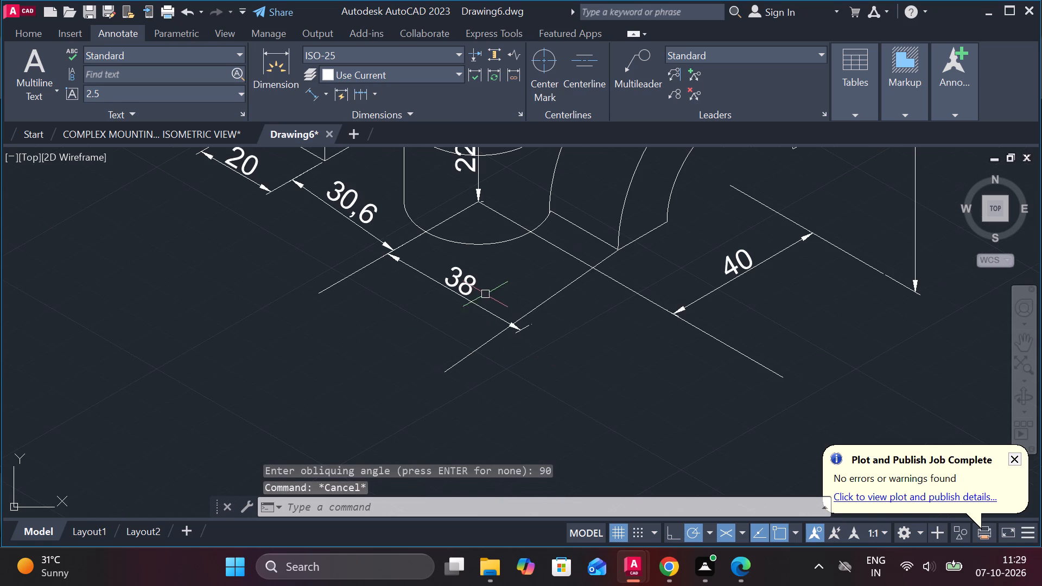
Override the lug-to-half-ring dimension's text with 32.
{"action": "left_click", "coordinate": [453, 284]}
{"action": "key", "text": "Escape"}
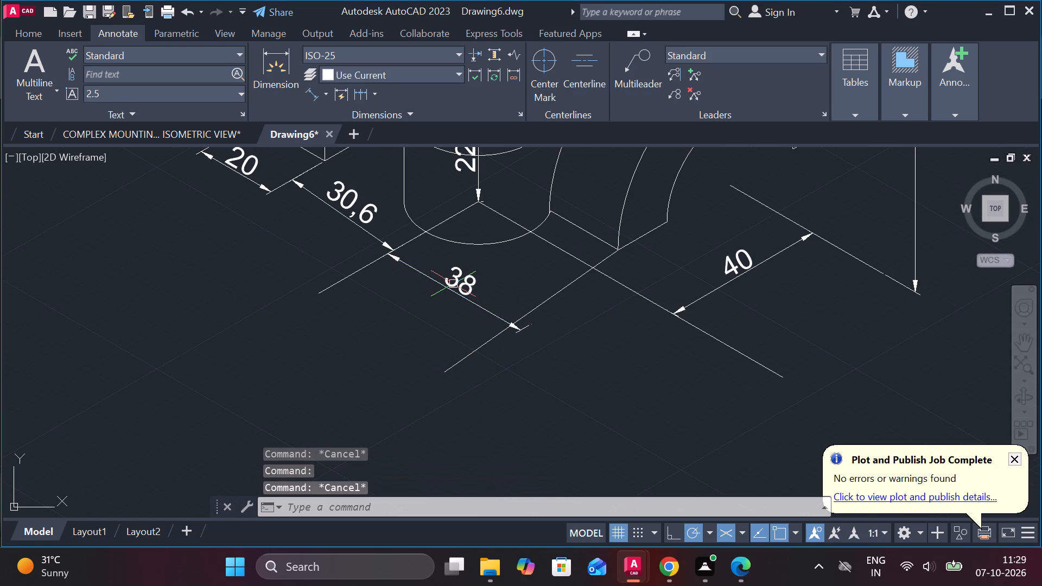
{"action": "scroll", "coordinate": [454, 286], "scroll_direction": "down", "scroll_amount": 1}
{"action": "middle_click_drag", "start_coordinate": [431, 314], "coordinate": [446, 372]}
{"action": "double_click", "coordinate": [469, 341]}
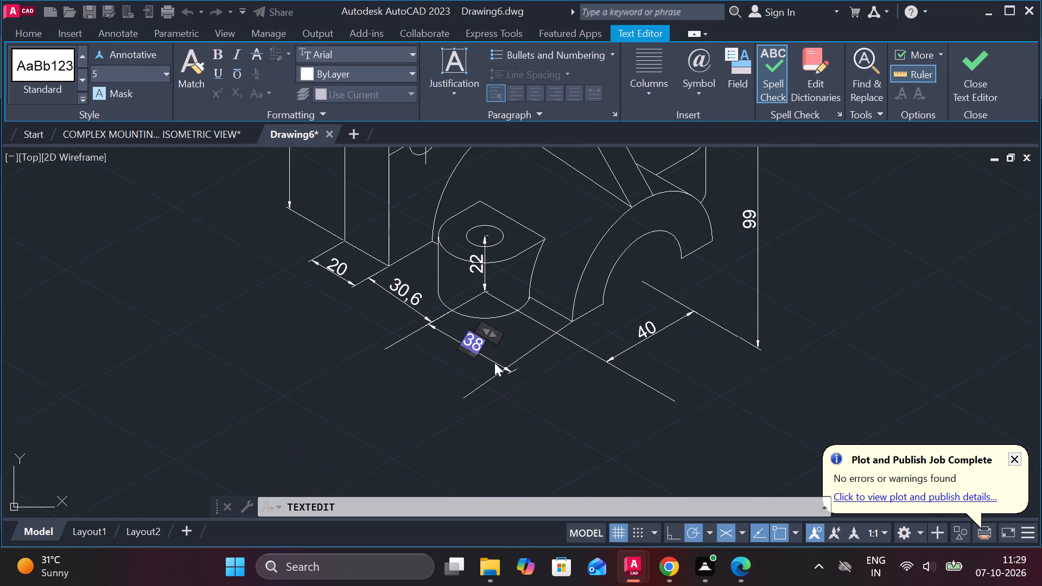
{"action": "key", "text": "Right"}
{"action": "key", "text": "BackSpace"}
{"action": "type", "text": "32"}
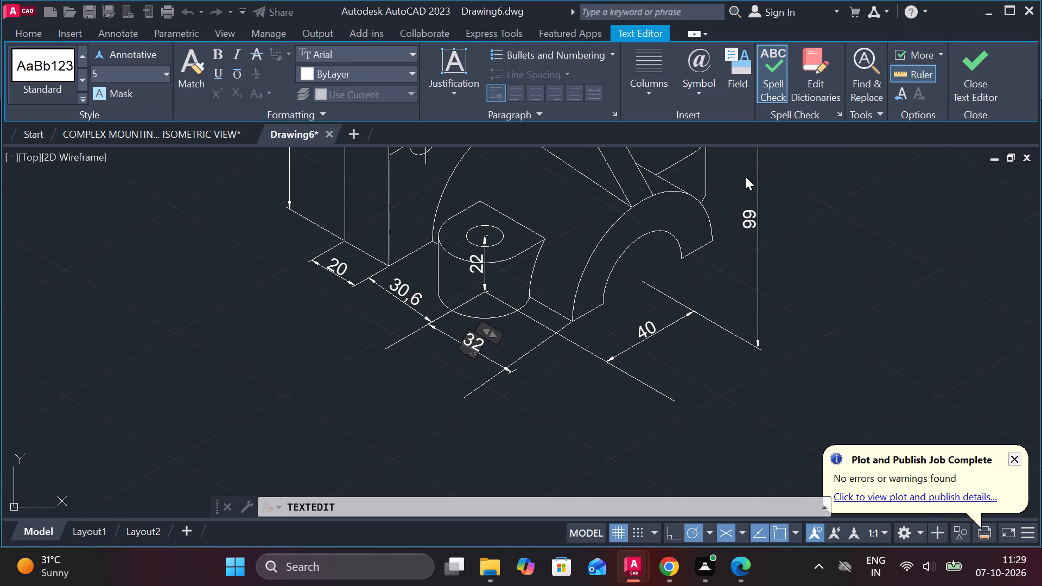
{"action": "left_click", "coordinate": [980, 92]}
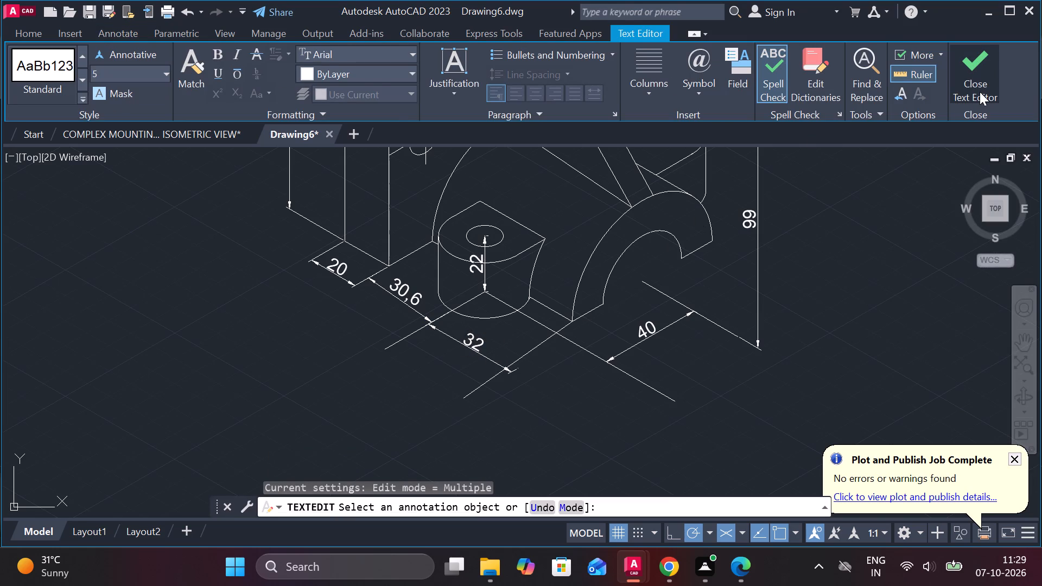
Override the plate-to-lug dimension's text with 32 and end text editing.
{"action": "scroll", "coordinate": [409, 320], "scroll_direction": "up", "scroll_amount": 2}
{"action": "left_click", "coordinate": [398, 257]}
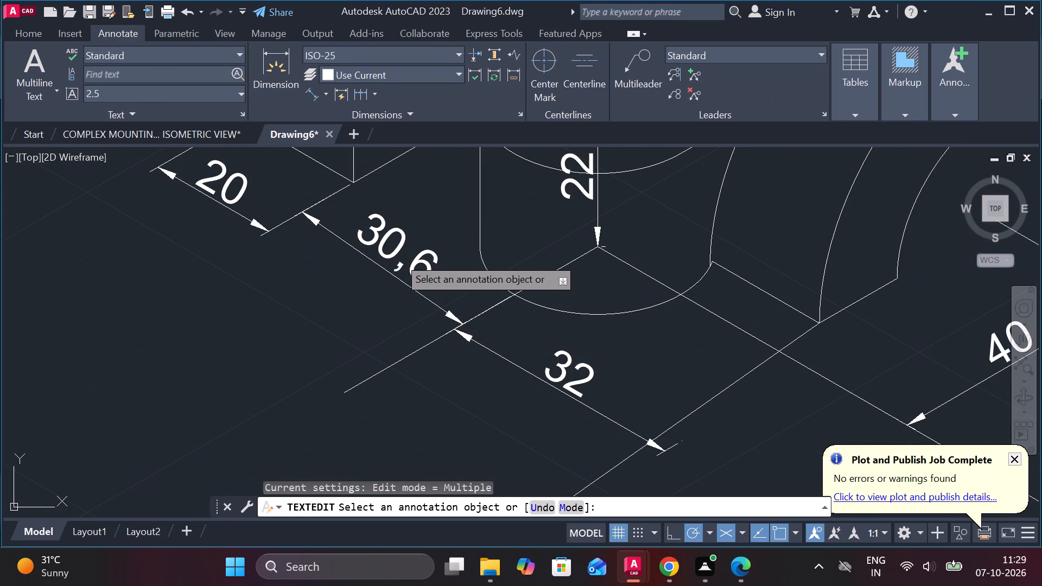
{"action": "key", "text": "Right"}
{"action": "key", "text": "BackSpace"}
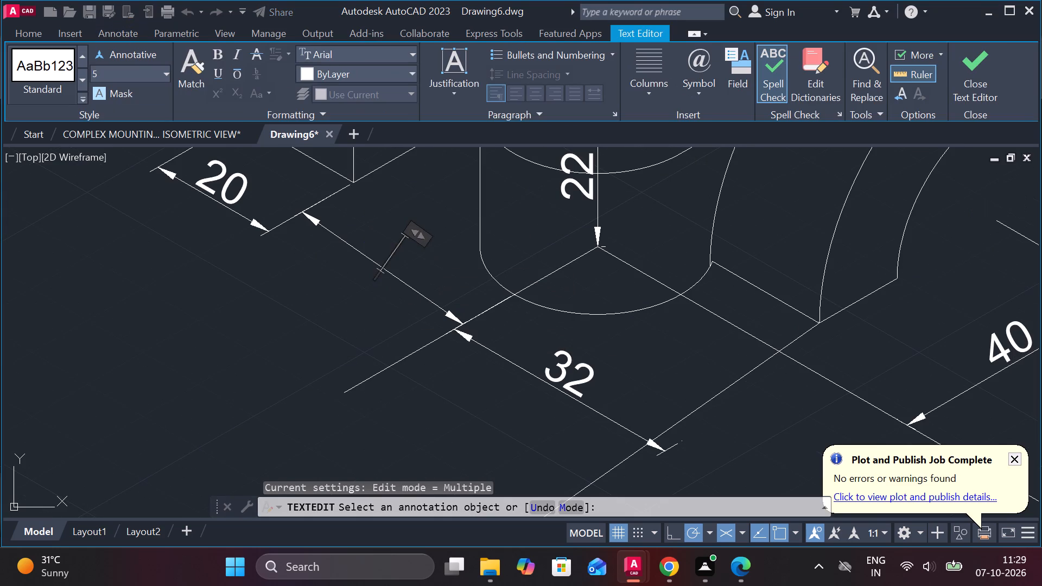
{"action": "type", "text": "32"}
{"action": "left_click", "coordinate": [953, 61]}
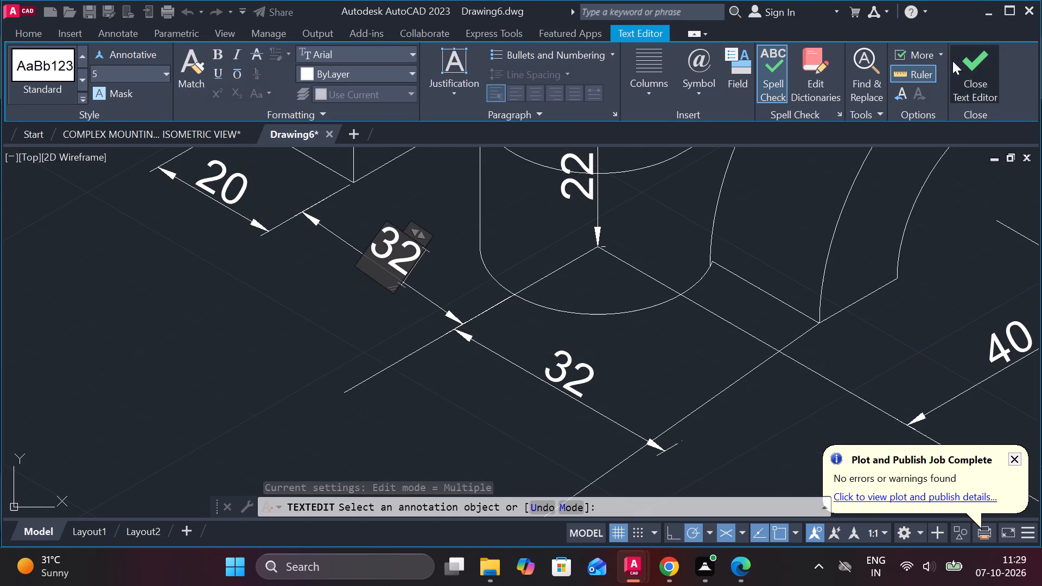
{"action": "scroll", "coordinate": [613, 445], "scroll_direction": "down", "scroll_amount": 1}
{"action": "scroll", "coordinate": [451, 370], "scroll_direction": "down", "scroll_amount": 1}
{"action": "scroll", "coordinate": [450, 386], "scroll_direction": "up", "scroll_amount": 1}
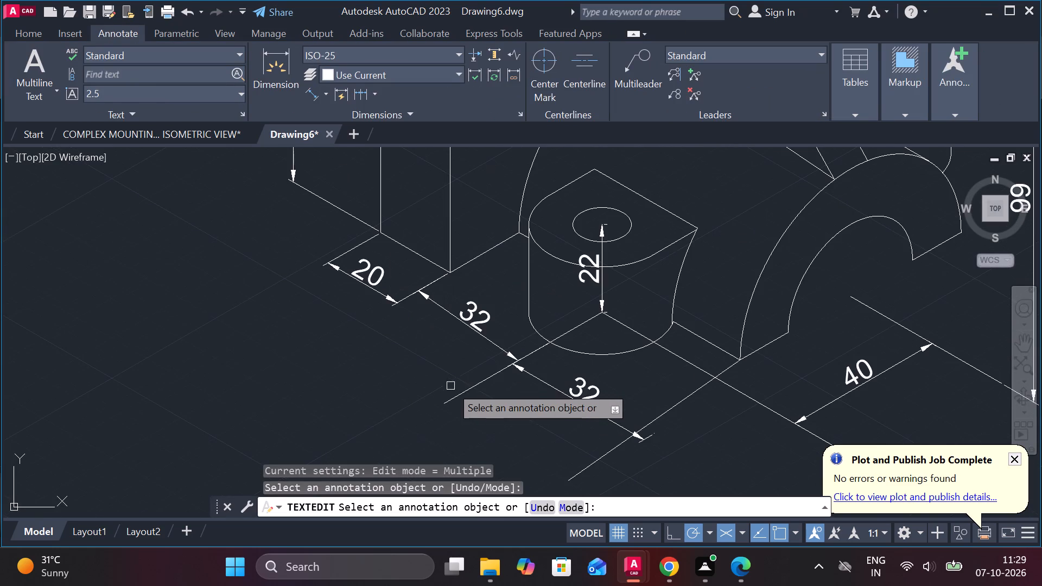
{"action": "key", "text": "Escape"}
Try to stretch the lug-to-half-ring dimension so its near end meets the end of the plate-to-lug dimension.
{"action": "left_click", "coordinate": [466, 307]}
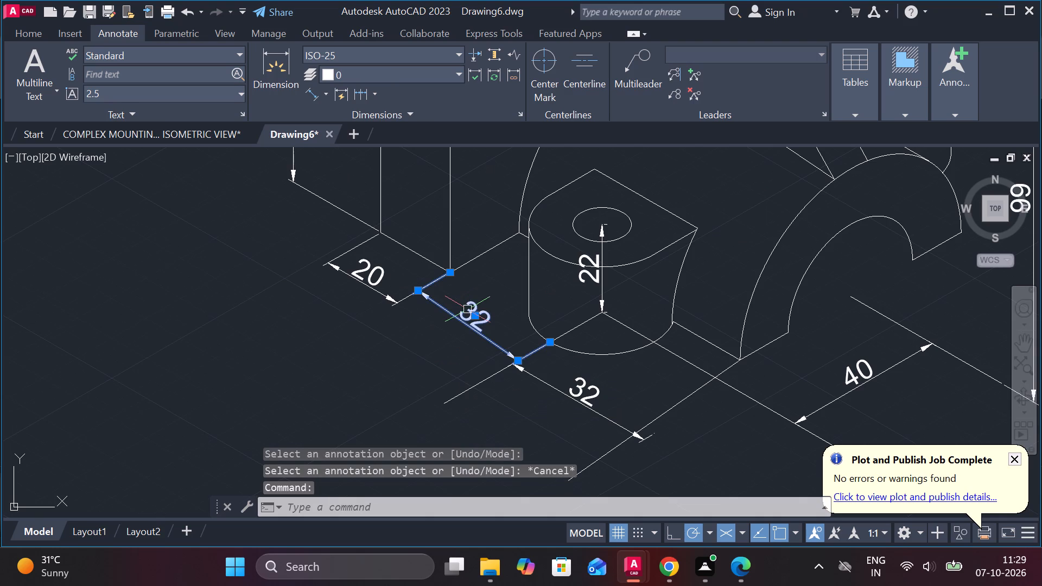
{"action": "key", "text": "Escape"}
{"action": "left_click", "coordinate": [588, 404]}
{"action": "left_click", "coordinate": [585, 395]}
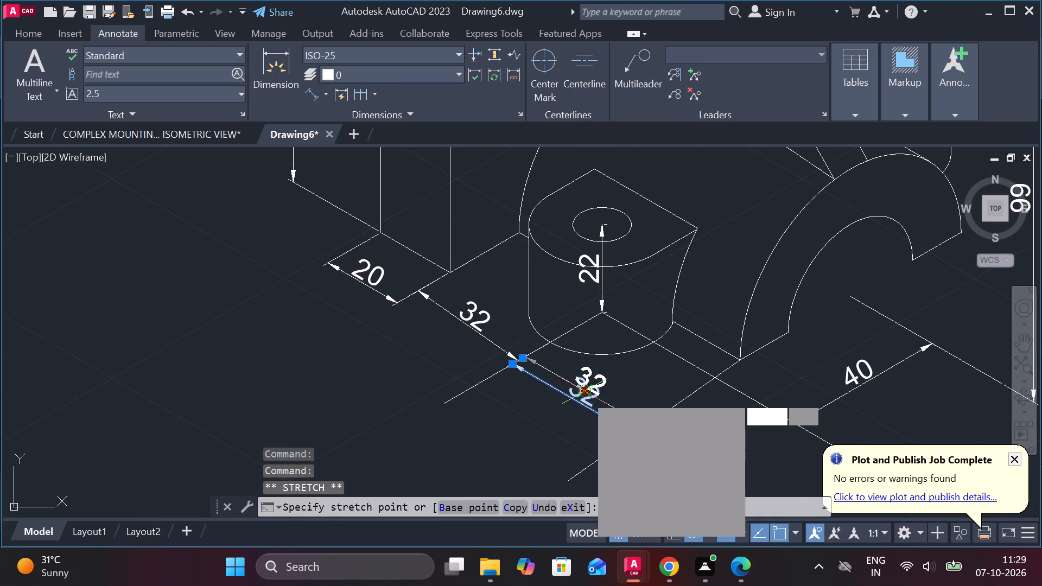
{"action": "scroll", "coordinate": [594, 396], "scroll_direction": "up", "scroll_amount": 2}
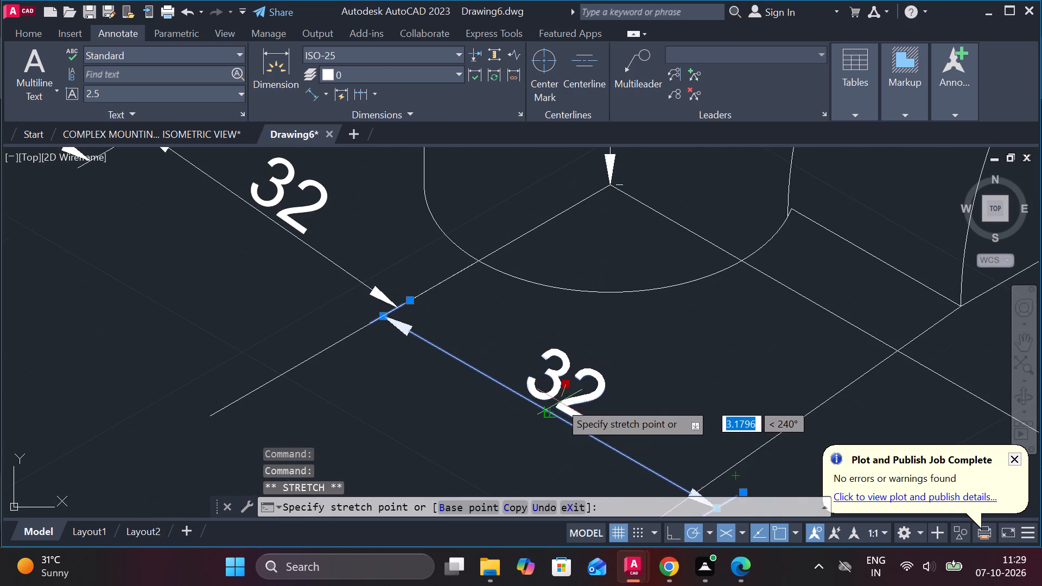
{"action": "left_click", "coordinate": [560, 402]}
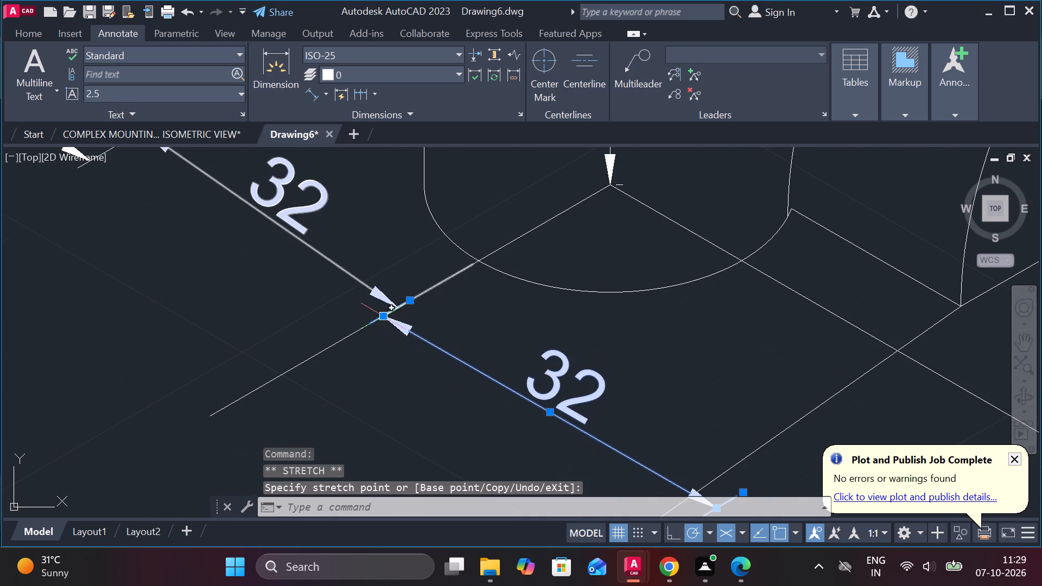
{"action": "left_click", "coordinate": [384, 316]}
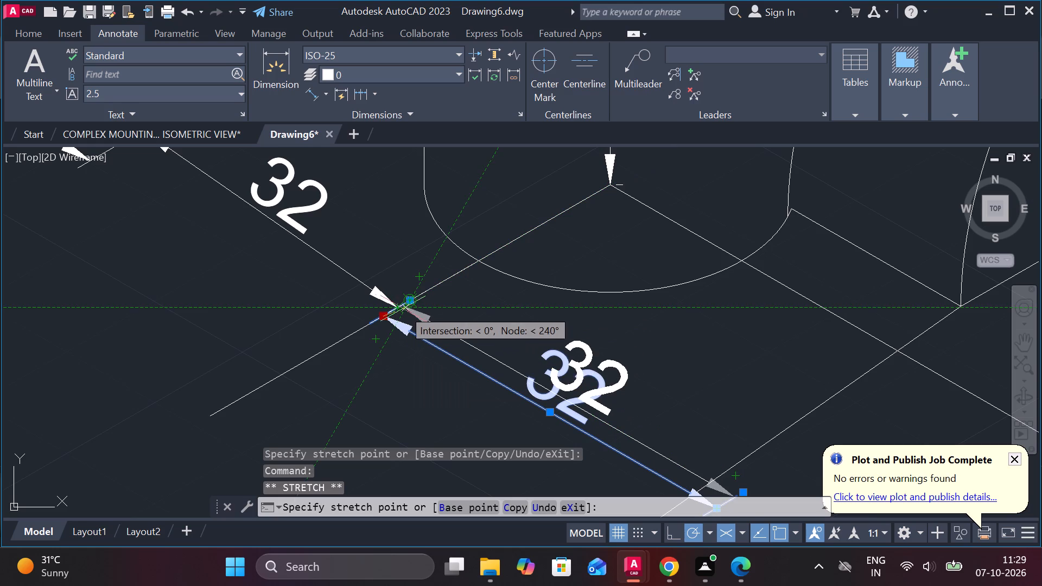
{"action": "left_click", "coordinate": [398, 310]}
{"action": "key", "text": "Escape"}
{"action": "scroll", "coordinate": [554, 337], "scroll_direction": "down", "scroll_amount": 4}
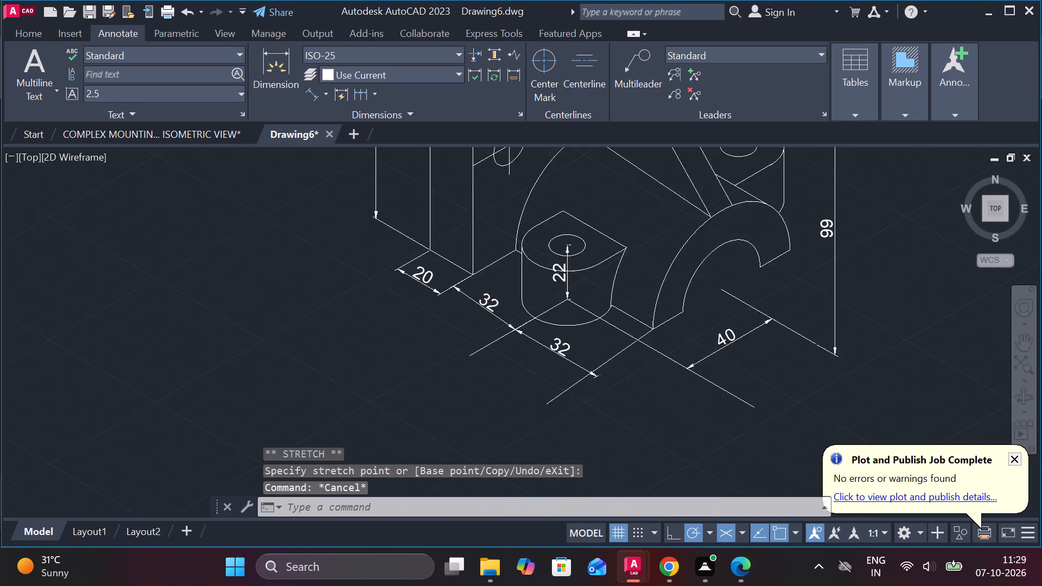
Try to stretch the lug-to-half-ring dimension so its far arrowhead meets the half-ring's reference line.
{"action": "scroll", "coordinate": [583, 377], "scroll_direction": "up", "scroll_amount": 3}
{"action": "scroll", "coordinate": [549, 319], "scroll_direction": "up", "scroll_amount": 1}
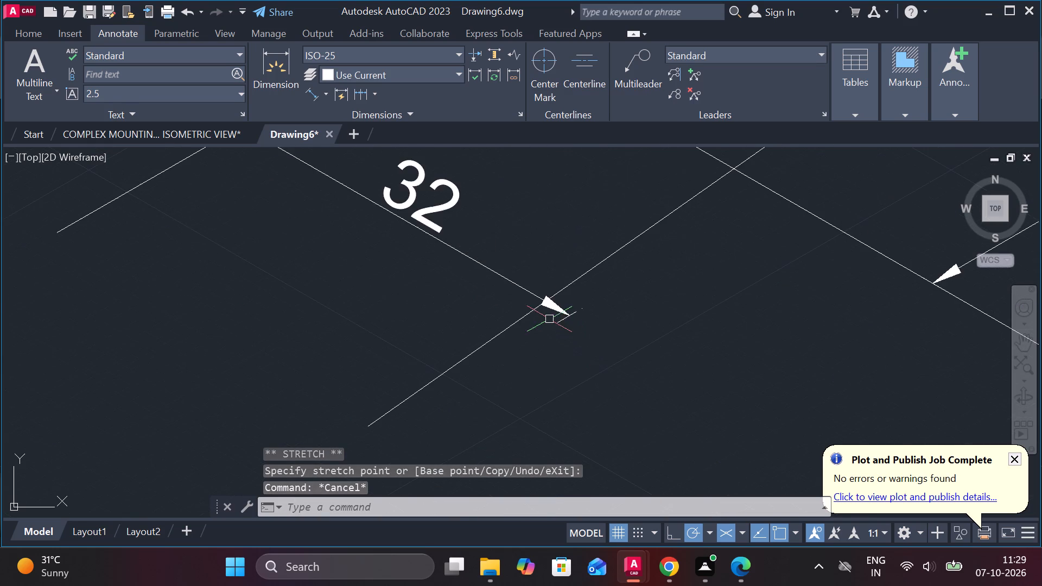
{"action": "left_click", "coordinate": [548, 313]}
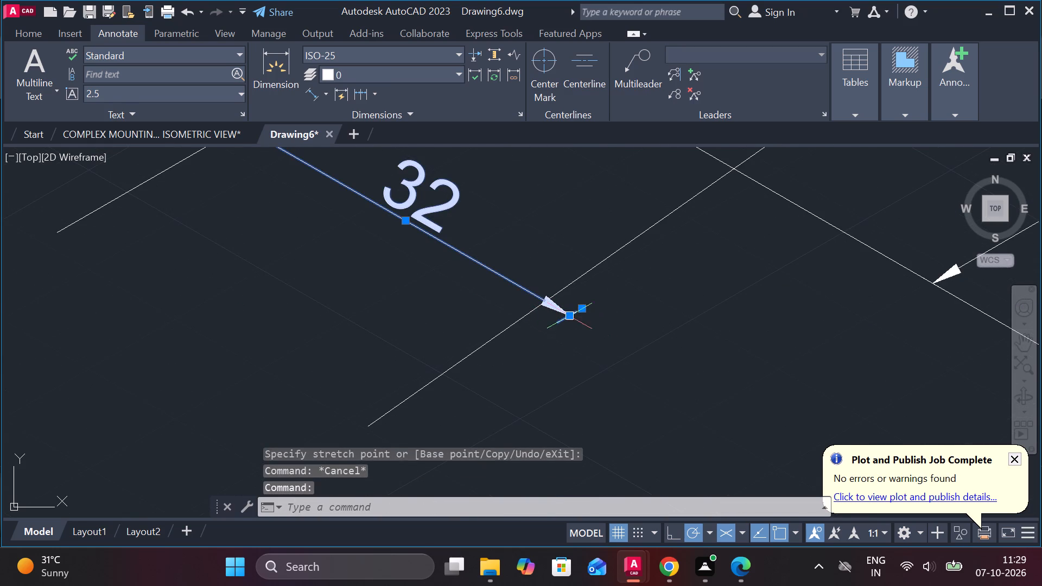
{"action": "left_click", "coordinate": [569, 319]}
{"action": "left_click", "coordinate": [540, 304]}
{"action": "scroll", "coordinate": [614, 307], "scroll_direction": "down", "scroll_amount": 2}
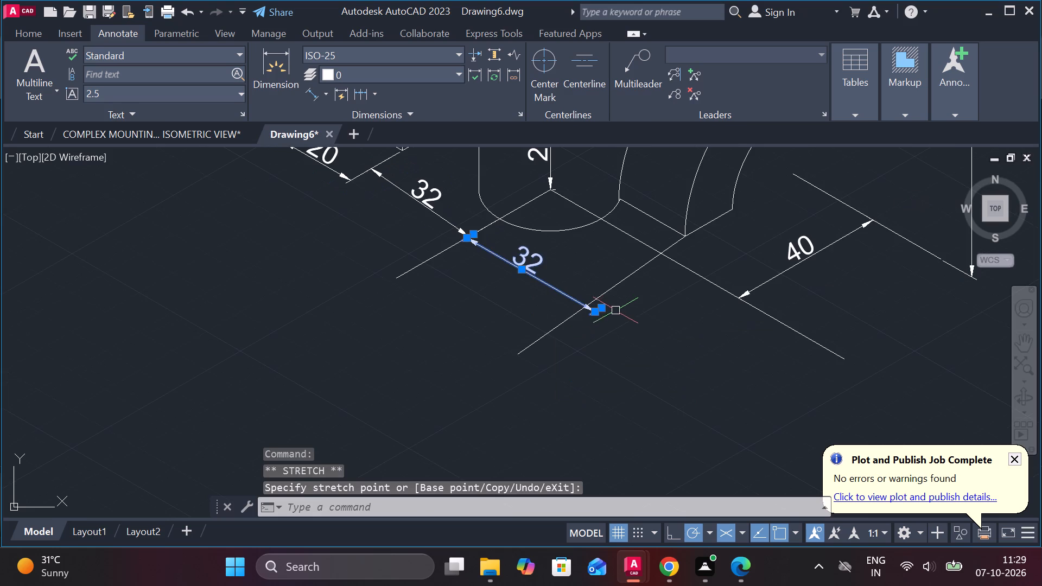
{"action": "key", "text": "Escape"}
Erase the lug-to-half-ring dimension.
{"action": "left_click", "coordinate": [516, 269]}
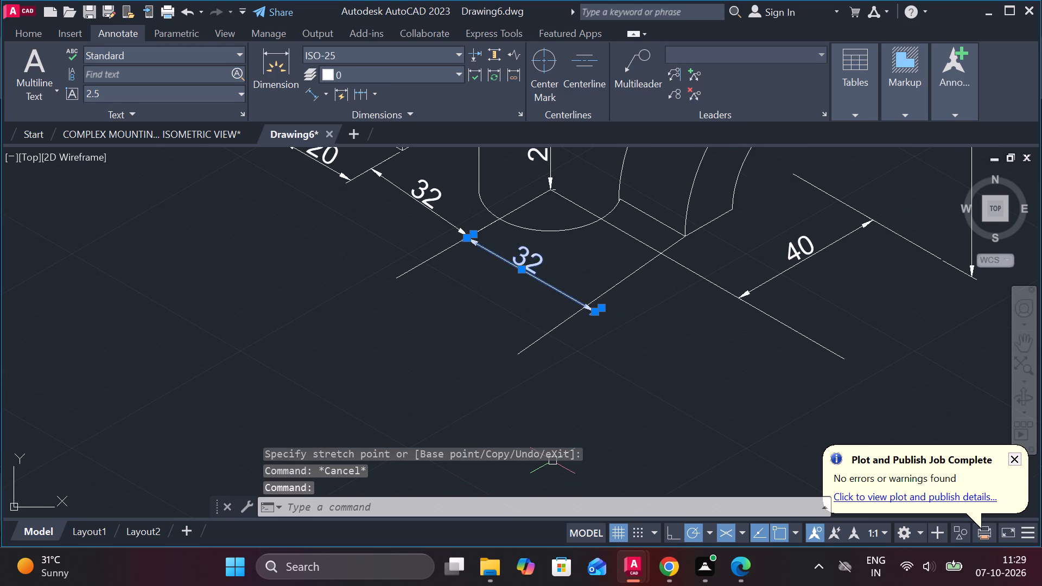
{"action": "key", "text": "e"}
{"action": "key", "text": "Return"}
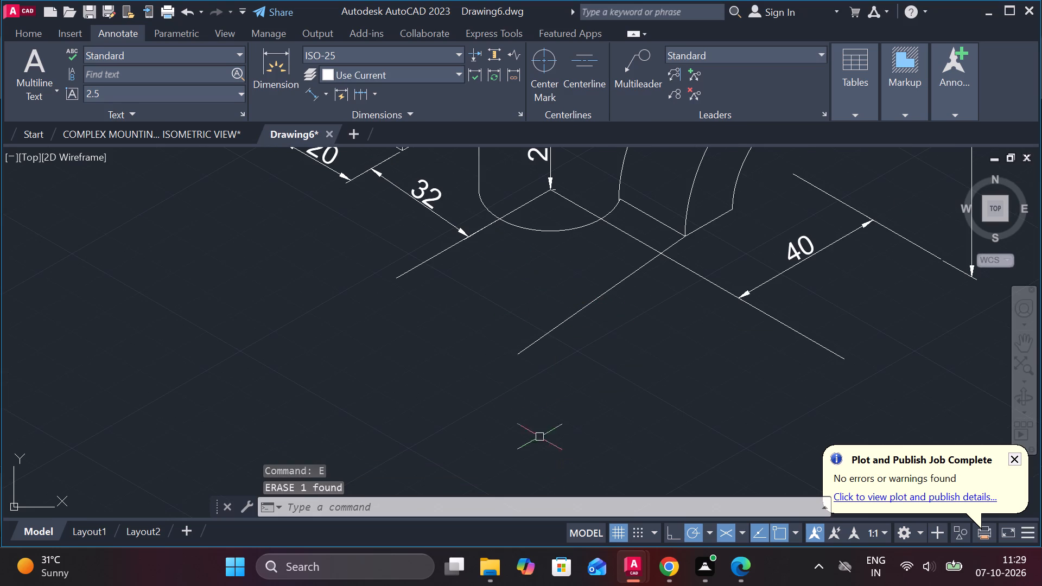
Erase the misaligned reference line running outward from the half-ring's lower front corner.
{"action": "scroll", "coordinate": [531, 262], "scroll_direction": "down", "scroll_amount": 2}
{"action": "scroll", "coordinate": [542, 297], "scroll_direction": "up", "scroll_amount": 2}
{"action": "left_click", "coordinate": [544, 266]}
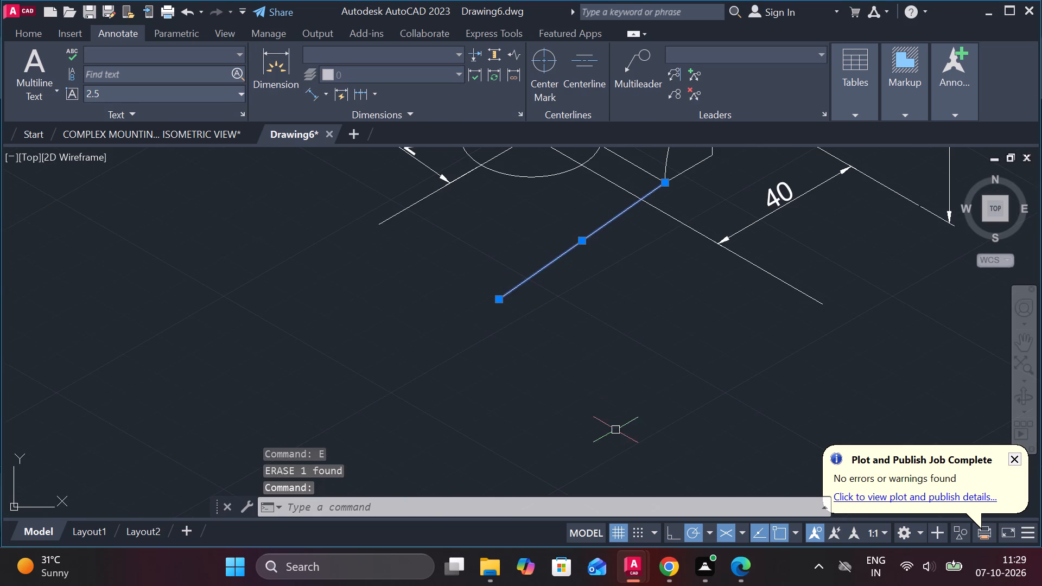
{"action": "scroll", "coordinate": [624, 476], "scroll_direction": "down", "scroll_amount": 1}
{"action": "middle_click", "coordinate": [639, 436]}
{"action": "key", "text": "e"}
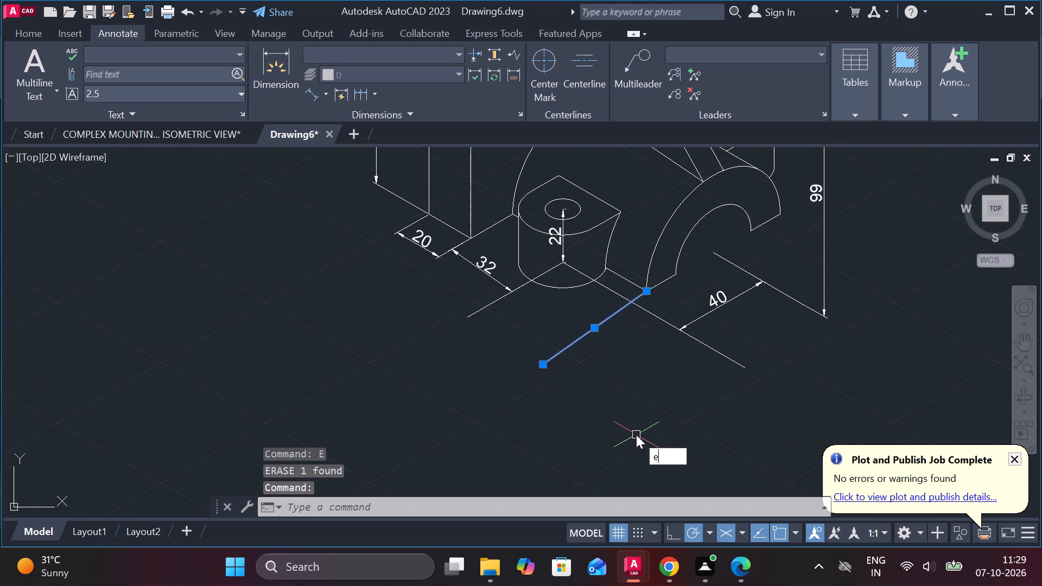
{"action": "key", "text": "Return"}
Draw a reference line about 63 mm long at 210° from the half-ring's lower front corner.
{"action": "key", "text": "l"}
{"action": "key", "text": "Return"}
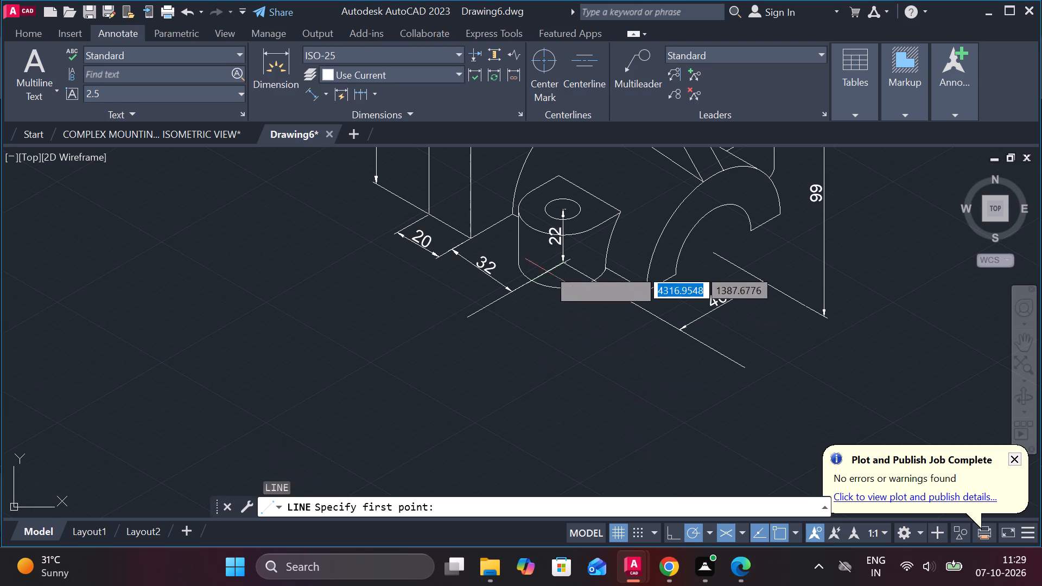
{"action": "scroll", "coordinate": [670, 281], "scroll_direction": "up", "scroll_amount": 2}
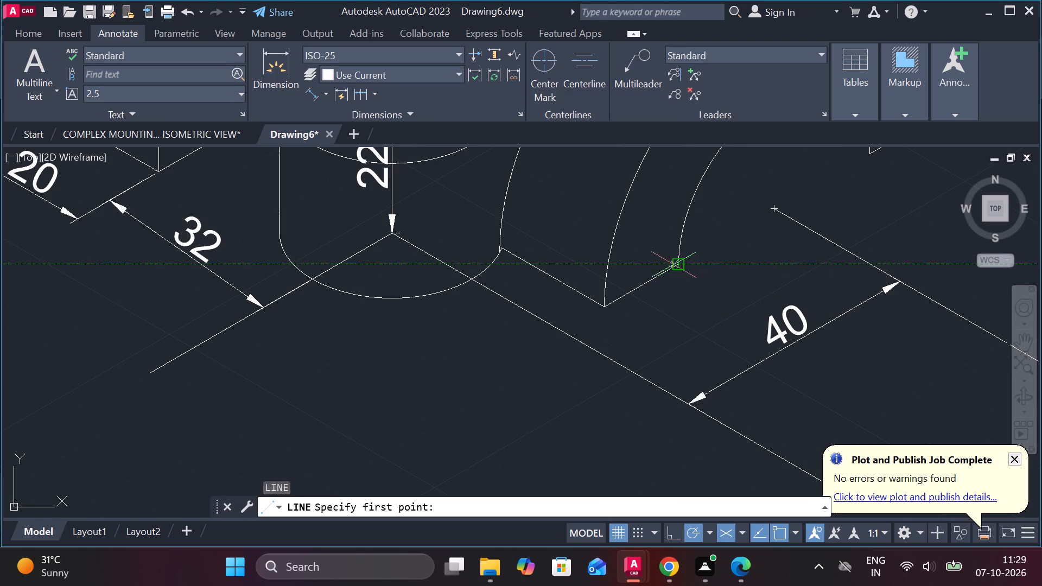
{"action": "left_click", "coordinate": [607, 307]}
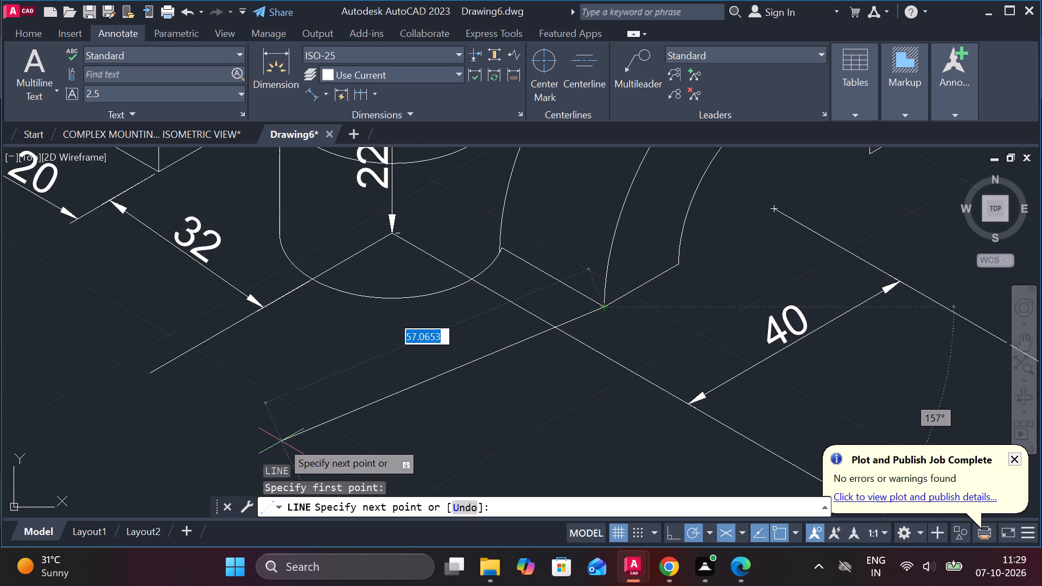
{"action": "middle_click_drag", "start_coordinate": [281, 441], "coordinate": [427, 359]}
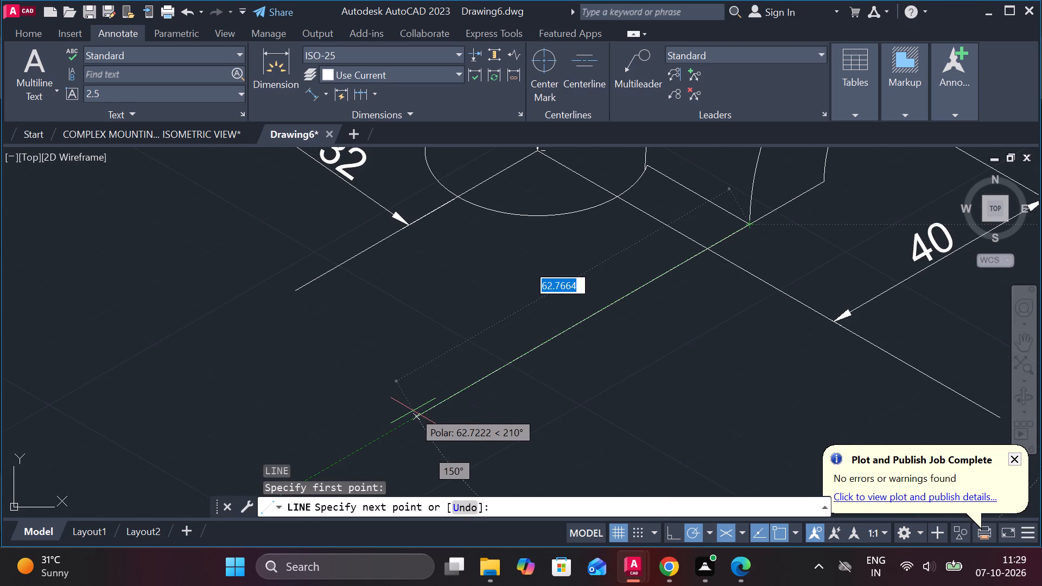
{"action": "left_click", "coordinate": [413, 411]}
{"action": "scroll", "coordinate": [525, 404], "scroll_direction": "down", "scroll_amount": 2}
{"action": "key", "text": "Escape"}
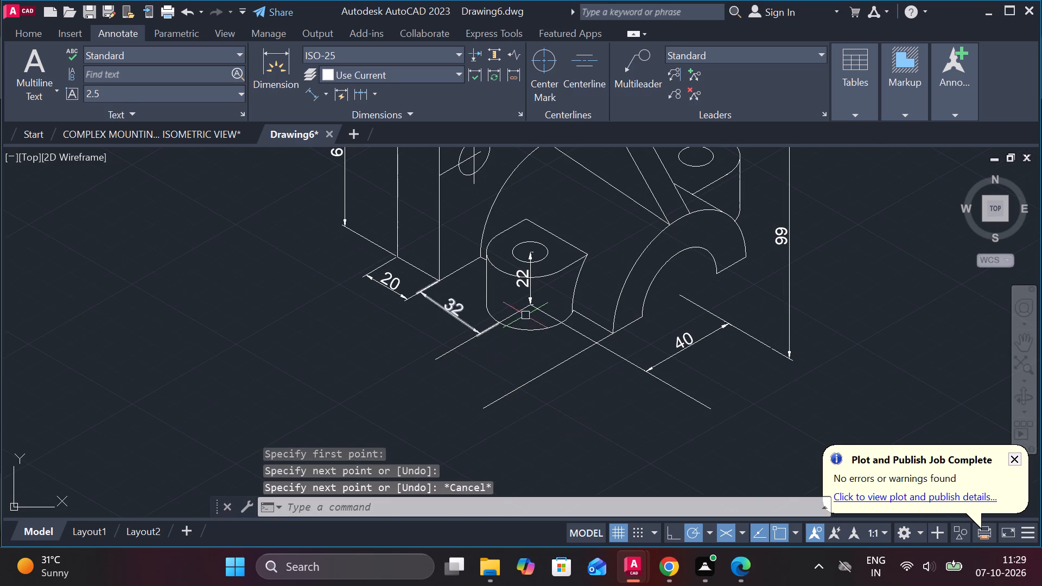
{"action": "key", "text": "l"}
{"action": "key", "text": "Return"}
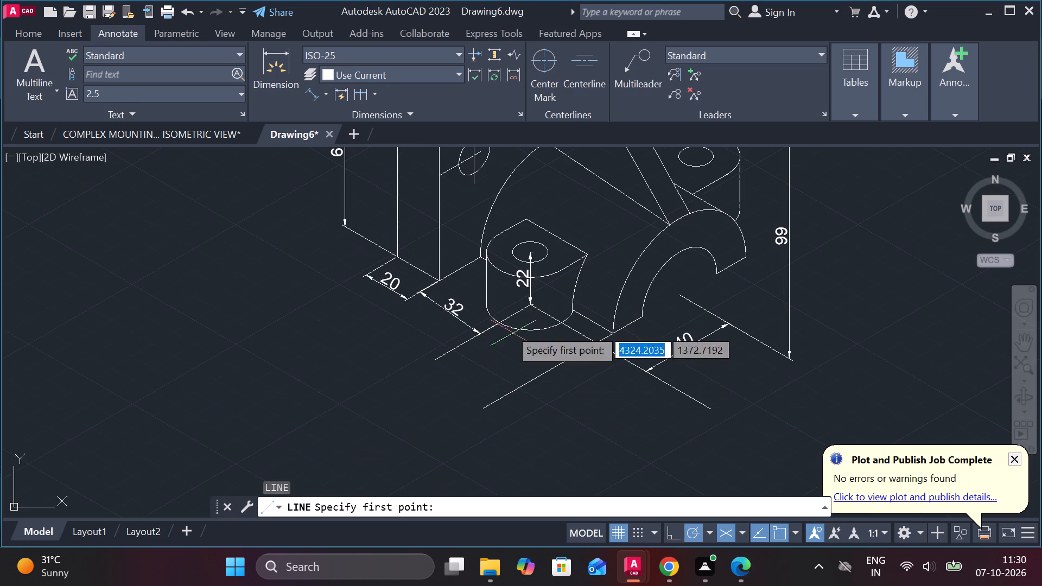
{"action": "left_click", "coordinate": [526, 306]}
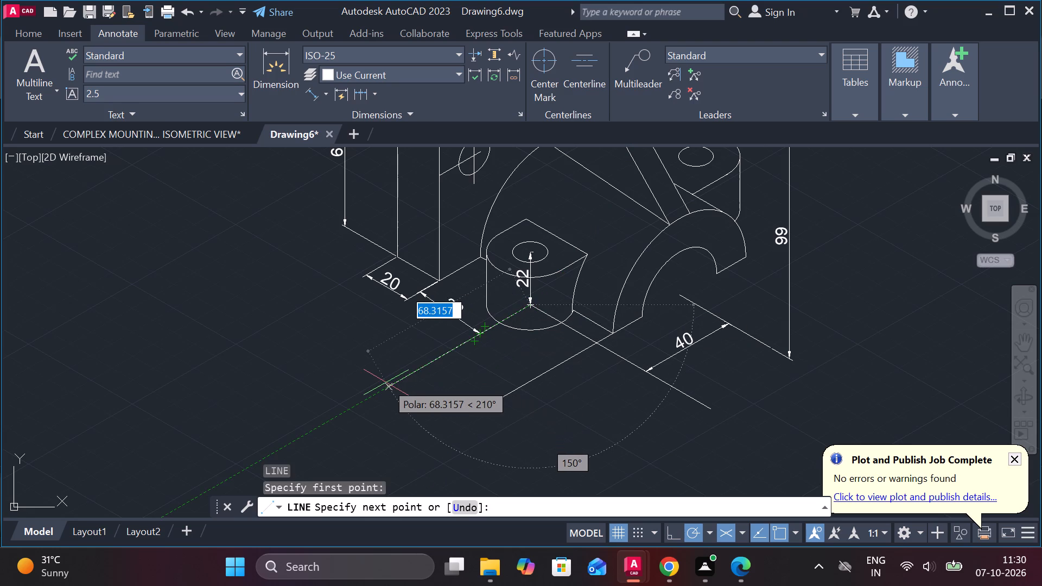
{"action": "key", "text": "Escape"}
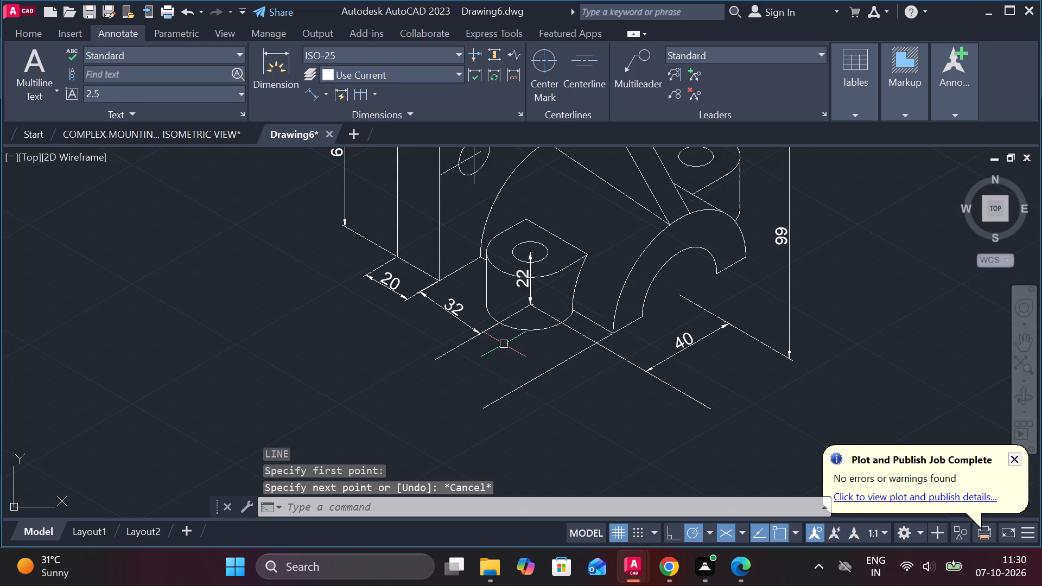
Add an aligned dimension from the plate-to-lug dimension's end to the half-ring's new reference line.
{"action": "scroll", "coordinate": [504, 352], "scroll_direction": "down", "scroll_amount": 1}
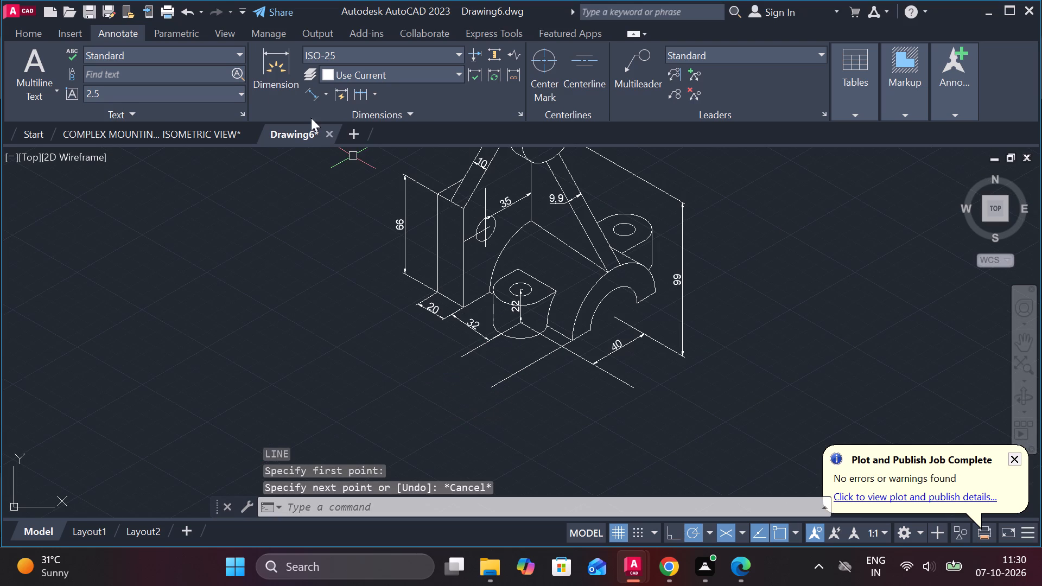
{"action": "left_click", "coordinate": [316, 97]}
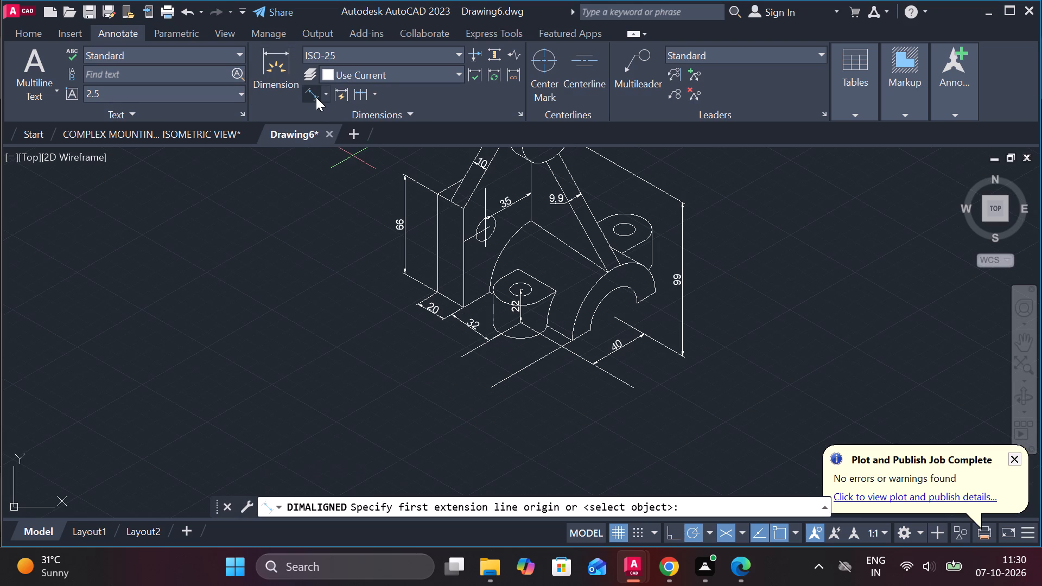
{"action": "scroll", "coordinate": [517, 318], "scroll_direction": "up", "scroll_amount": 2}
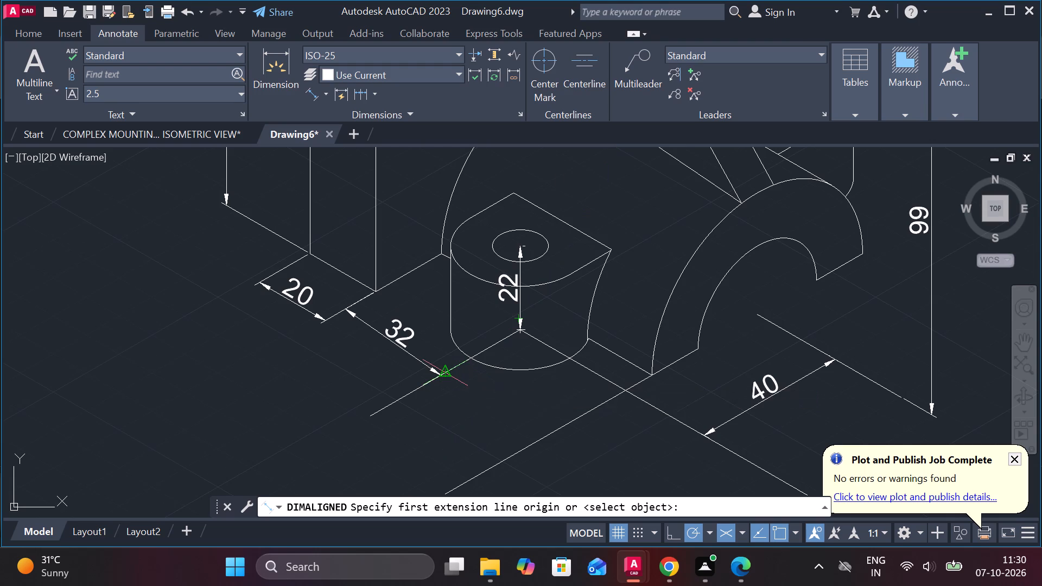
{"action": "scroll", "coordinate": [448, 377], "scroll_direction": "up", "scroll_amount": 3}
{"action": "left_click", "coordinate": [417, 377]}
{"action": "scroll", "coordinate": [518, 438], "scroll_direction": "down", "scroll_amount": 2}
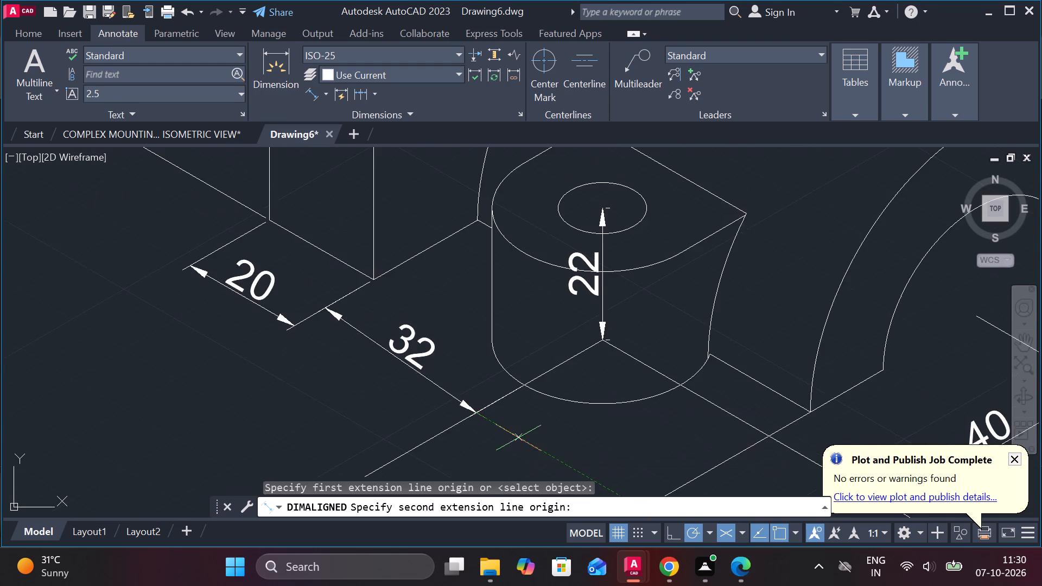
{"action": "middle_click_drag", "start_coordinate": [518, 438], "coordinate": [492, 384]}
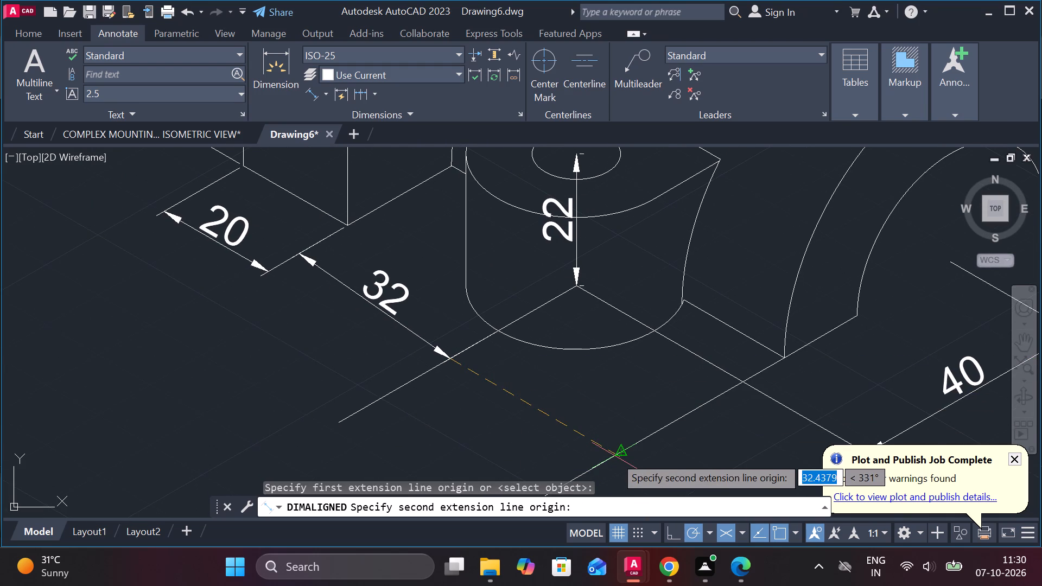
{"action": "left_click", "coordinate": [618, 453]}
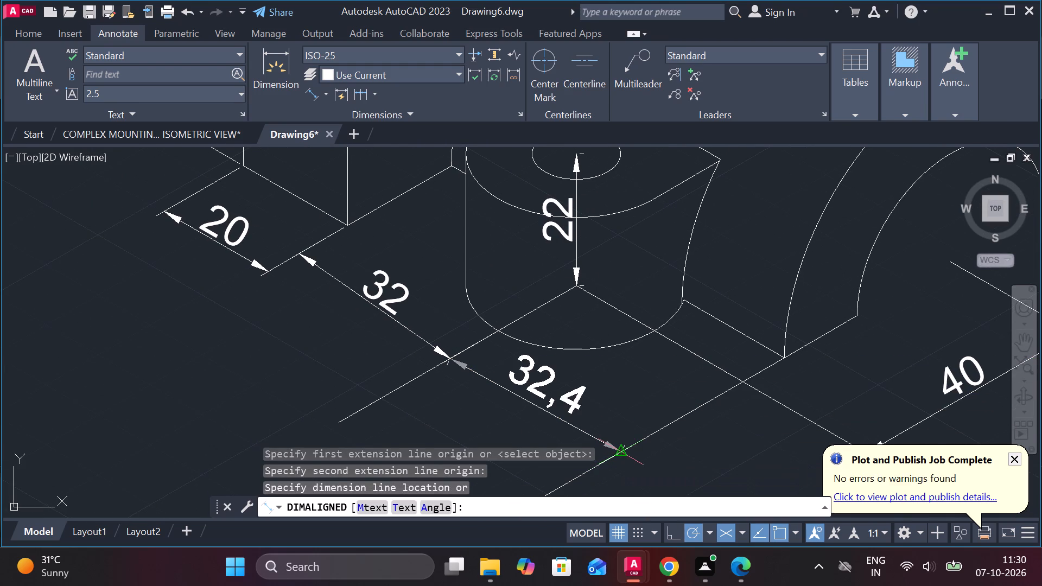
{"action": "left_click", "coordinate": [618, 453]}
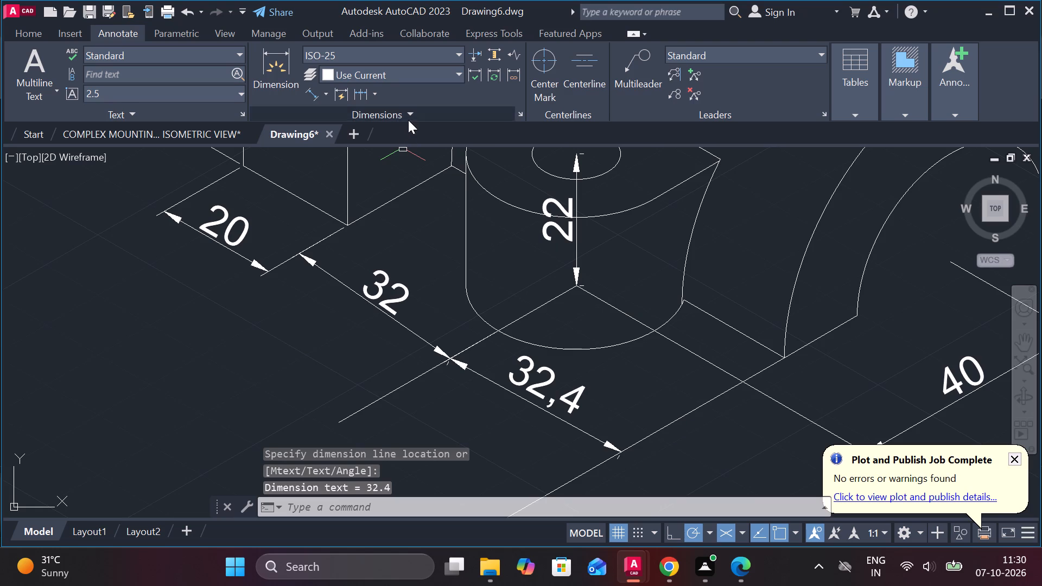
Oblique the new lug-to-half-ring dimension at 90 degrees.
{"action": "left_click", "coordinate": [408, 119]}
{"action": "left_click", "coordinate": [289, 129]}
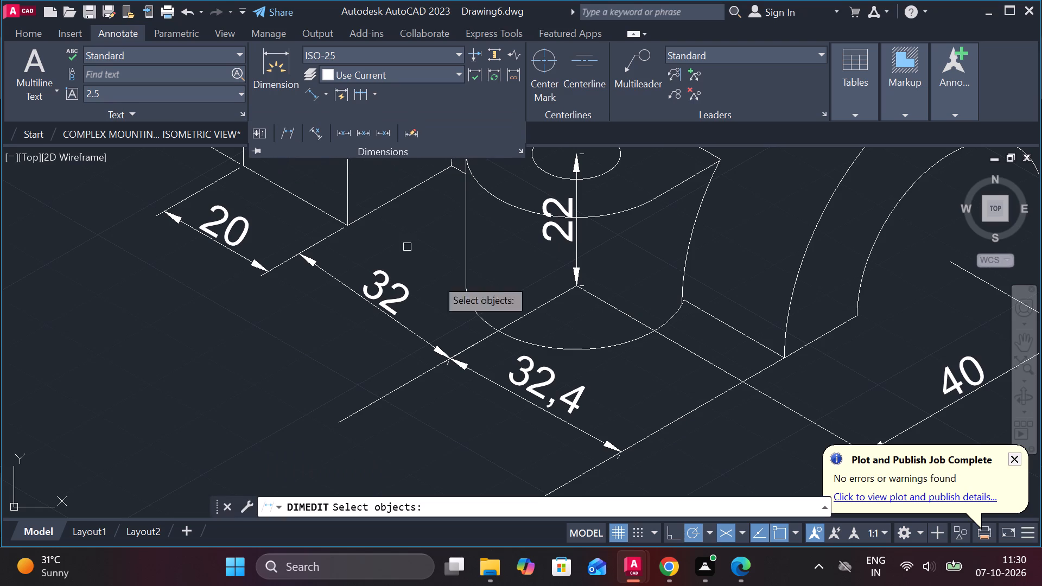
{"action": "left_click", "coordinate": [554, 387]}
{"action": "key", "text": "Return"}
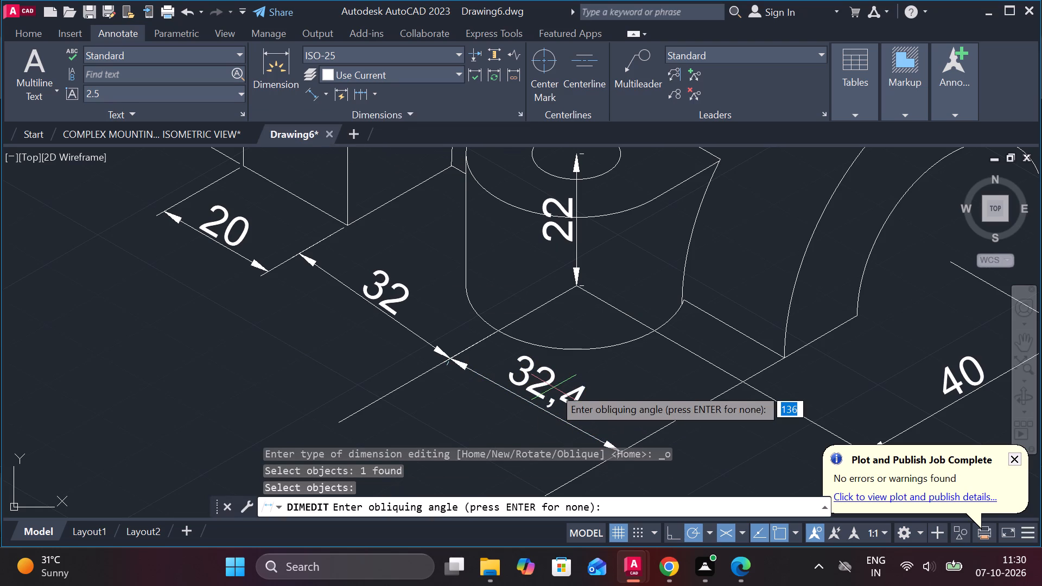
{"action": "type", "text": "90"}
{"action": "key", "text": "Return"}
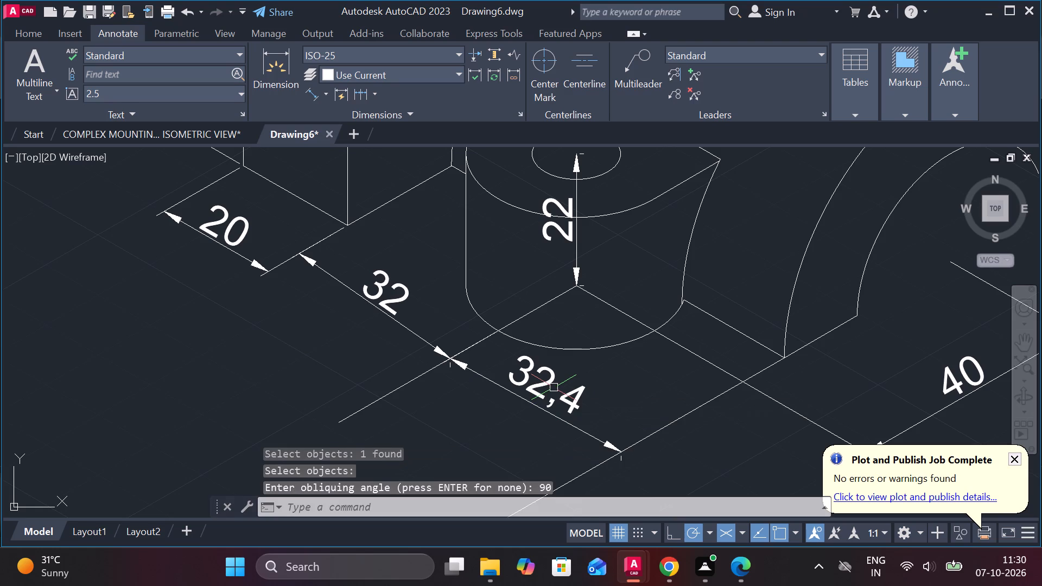
Oblique the lug-to-half-ring dimension at 150 degrees.
{"action": "left_click", "coordinate": [554, 387]}
{"action": "key", "text": "space"}
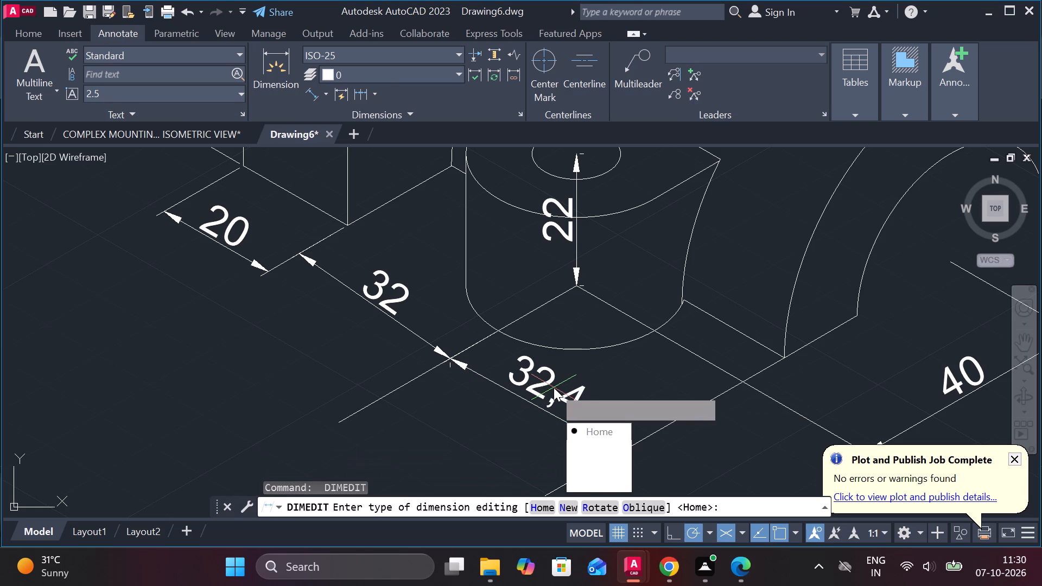
{"action": "left_click_drag", "start_coordinate": [593, 480], "coordinate": [554, 387]}
{"action": "type", "text": "150"}
{"action": "key", "text": "Return"}
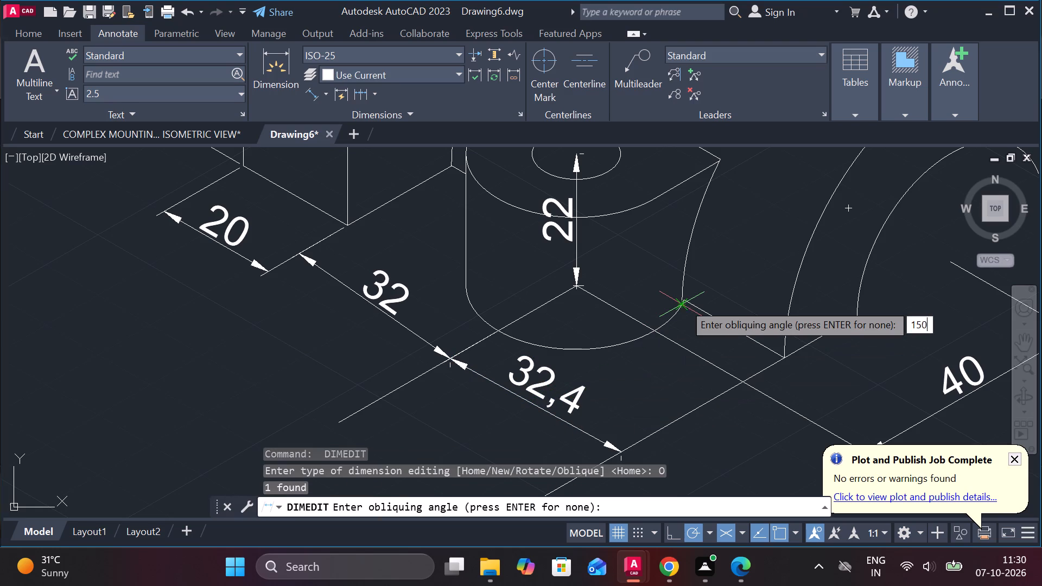
Oblique the lug-to-half-ring dimension at 90 degrees.
{"action": "scroll", "coordinate": [683, 348], "scroll_direction": "down", "scroll_amount": 2}
{"action": "scroll", "coordinate": [687, 441], "scroll_direction": "up", "scroll_amount": 1}
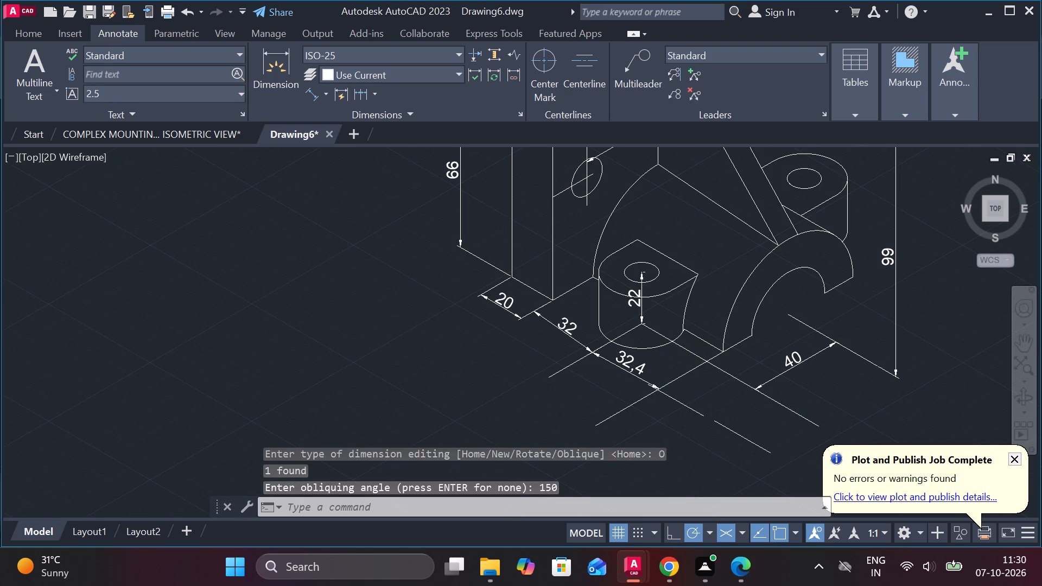
{"action": "left_click", "coordinate": [695, 389]}
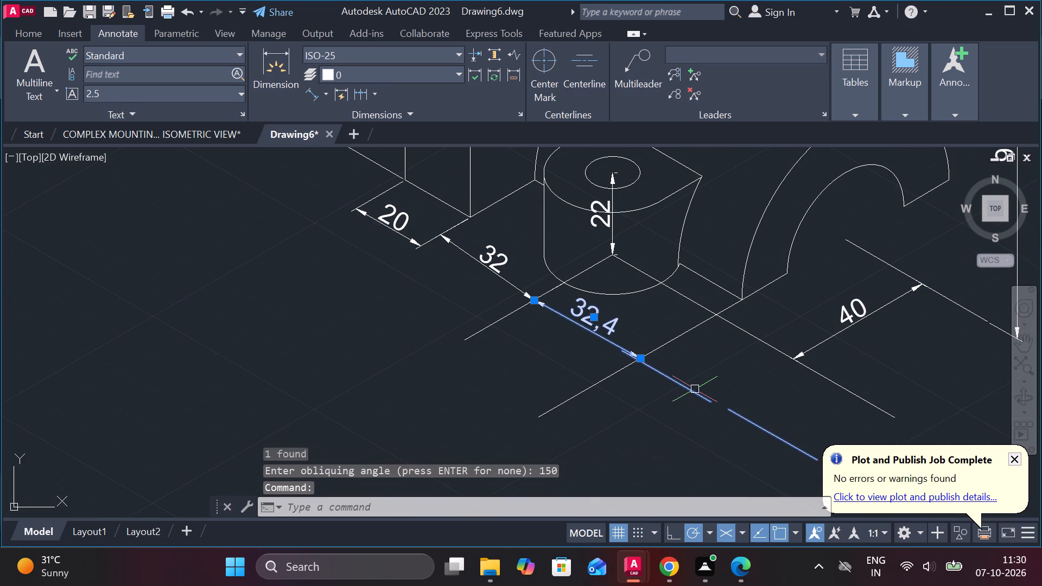
{"action": "key", "text": "space"}
{"action": "left_click_drag", "start_coordinate": [731, 485], "coordinate": [695, 389]}
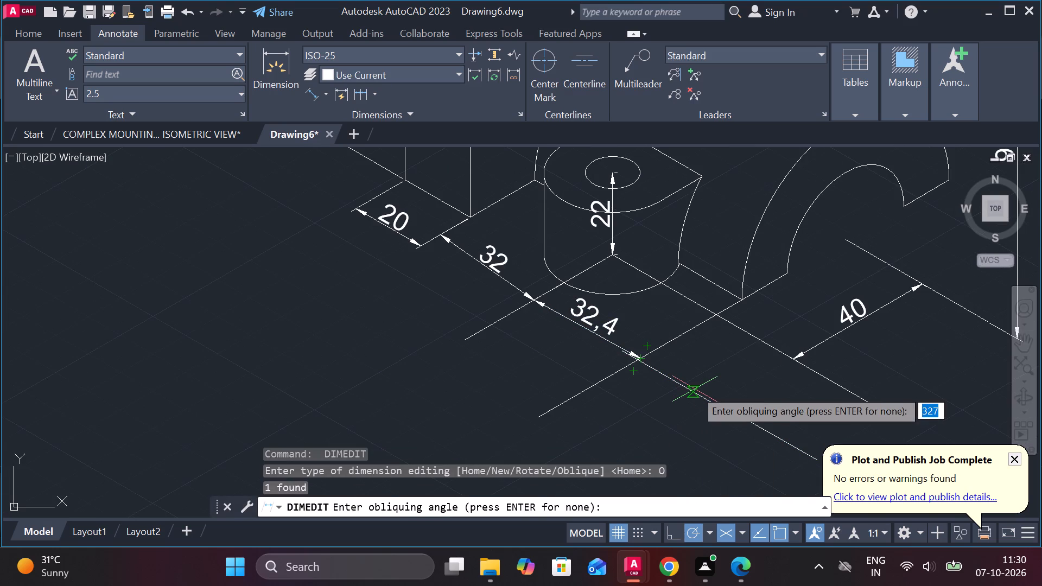
{"action": "type", "text": "90"}
{"action": "key", "text": "Return"}
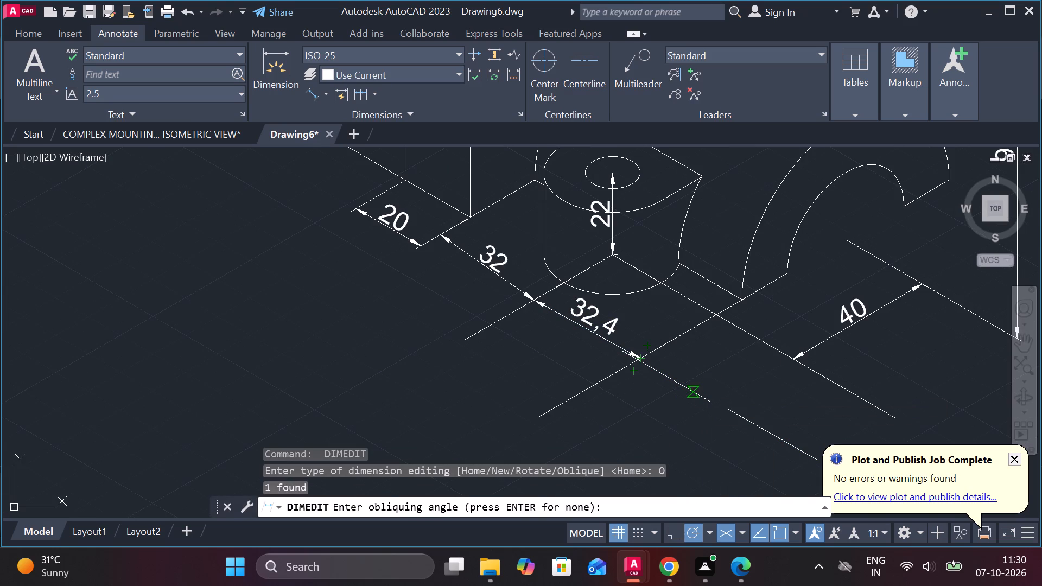
{"action": "key", "text": "Escape"}
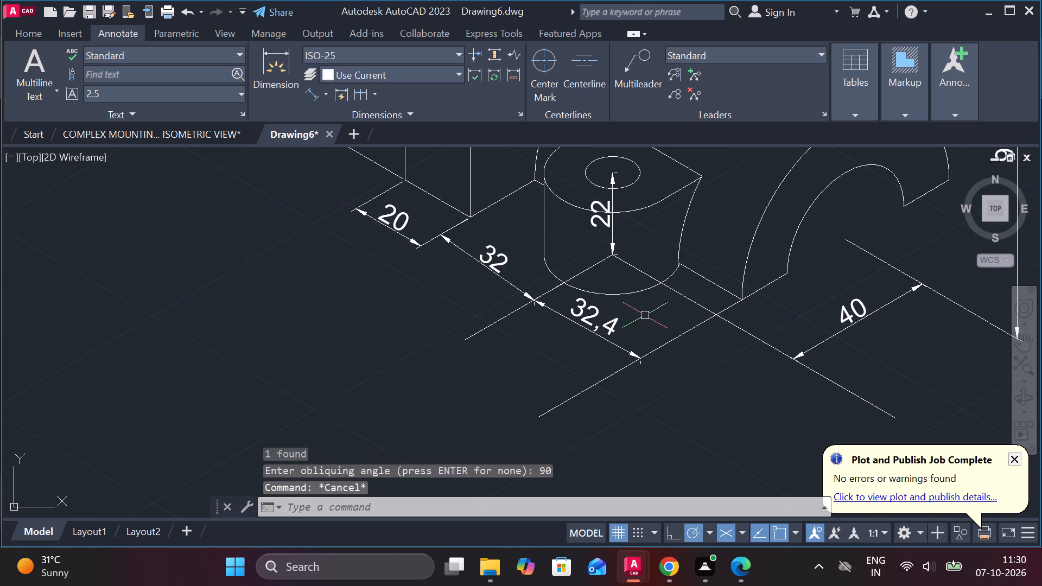
Override the lug-to-half-ring dimension's text with 32.
{"action": "left_click", "coordinate": [611, 313]}
{"action": "key", "text": "Escape"}
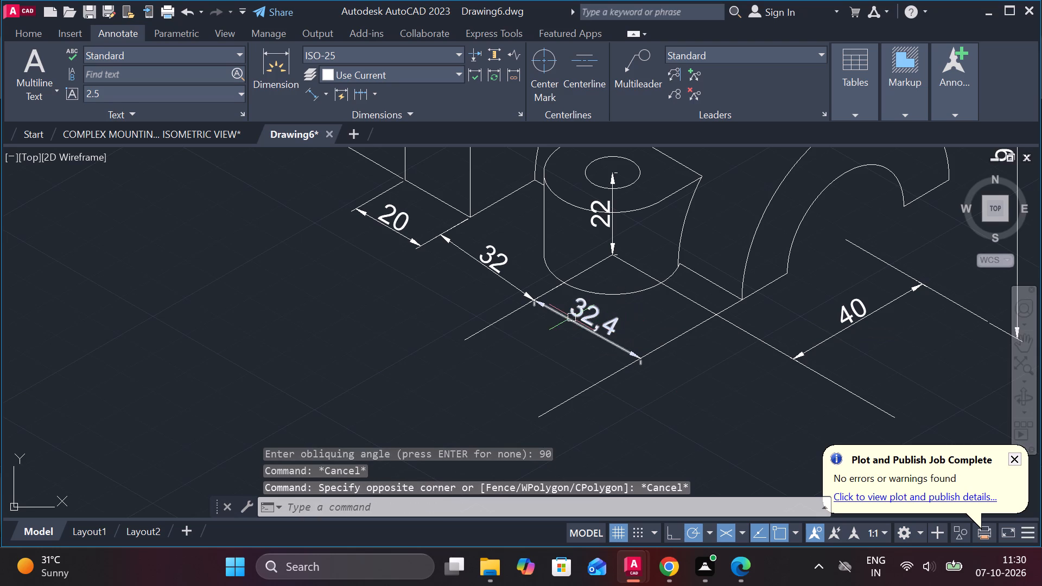
{"action": "double_click", "coordinate": [595, 311]}
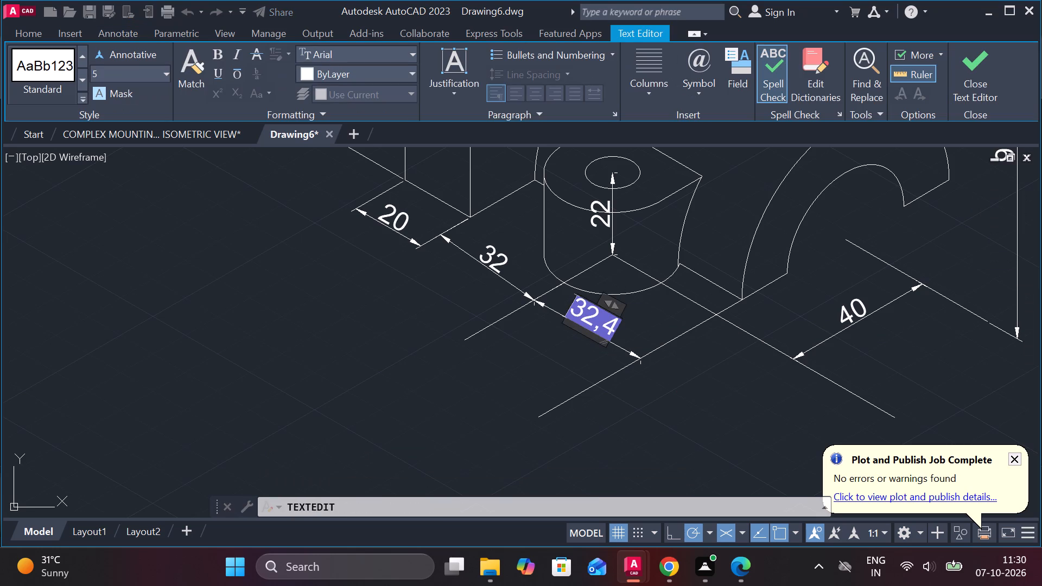
{"action": "key", "text": "Right"}
{"action": "key", "text": "BackSpace"}
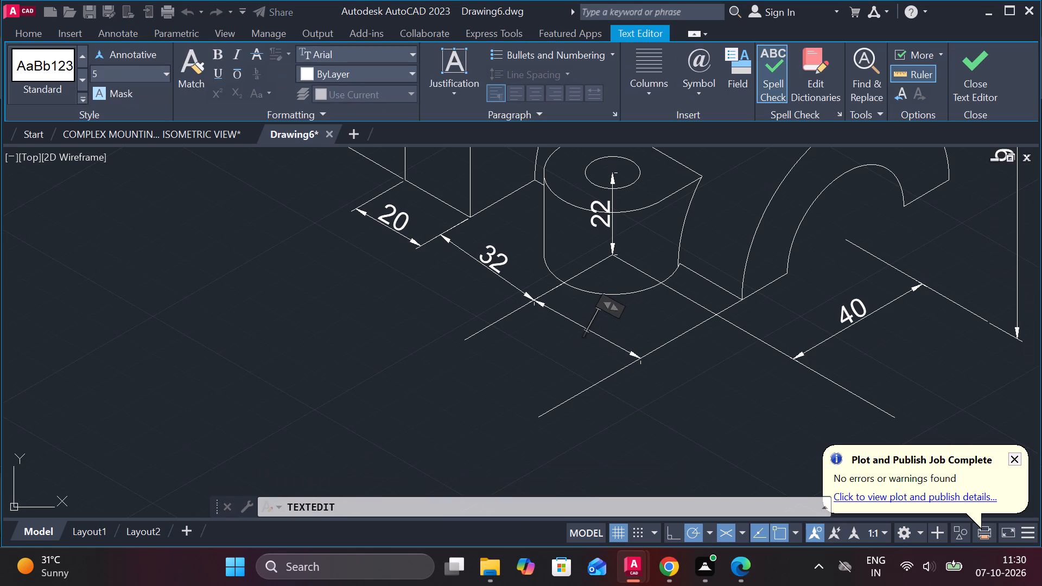
{"action": "type", "text": "32"}
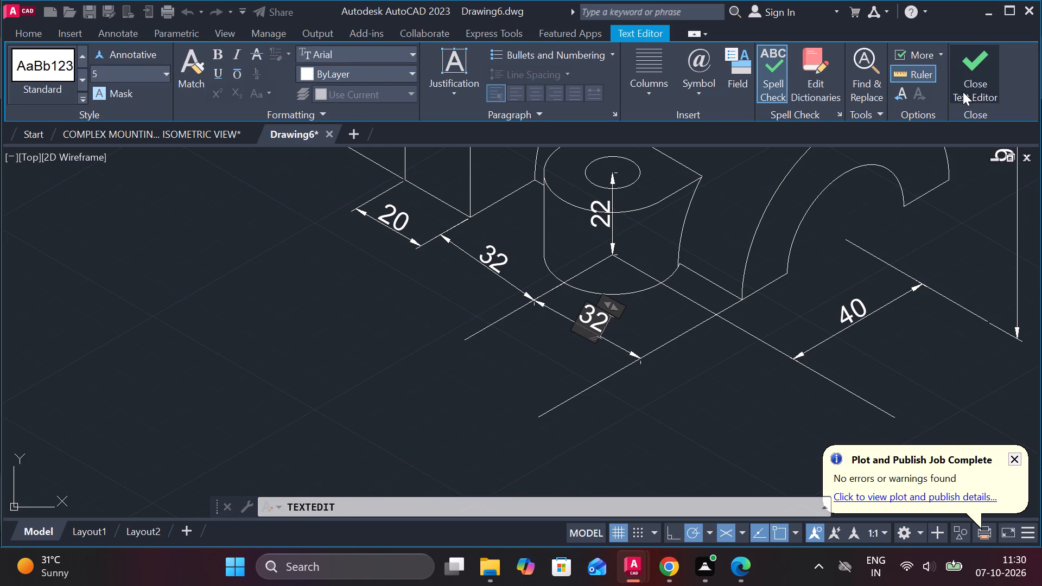
{"action": "left_click", "coordinate": [963, 92]}
Add a vertical linear dimension on the side plate's front edge, from the hole's reference line to the bottom corner.
{"action": "scroll", "coordinate": [756, 311], "scroll_direction": "down", "scroll_amount": 3}
{"action": "middle_click_drag", "start_coordinate": [713, 365], "coordinate": [428, 402]}
{"action": "scroll", "coordinate": [424, 343], "scroll_direction": "up", "scroll_amount": 1}
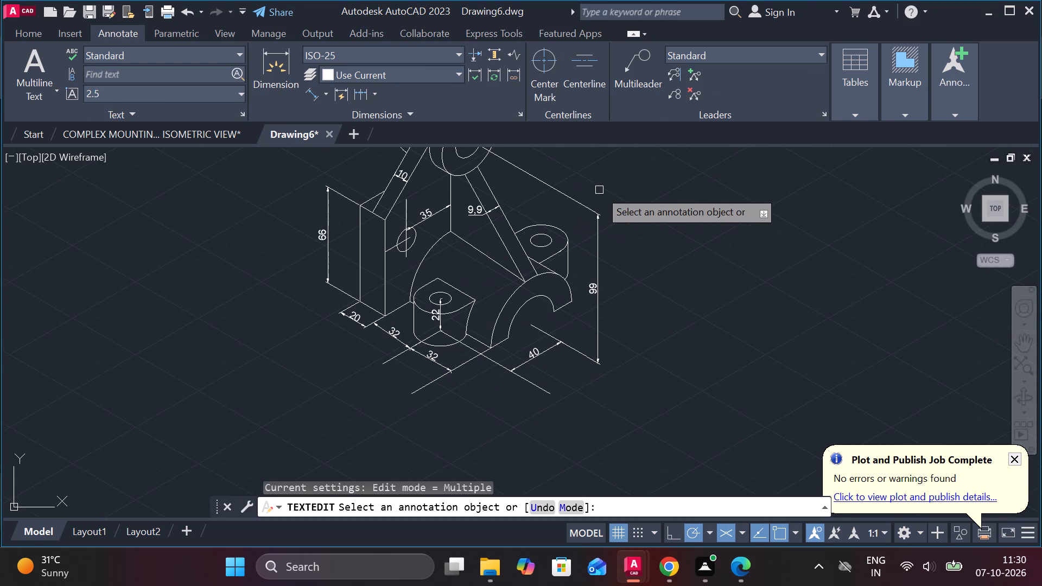
{"action": "left_click", "coordinate": [323, 94]}
{"action": "left_click", "coordinate": [329, 117]}
{"action": "scroll", "coordinate": [351, 262], "scroll_direction": "up", "scroll_amount": 3}
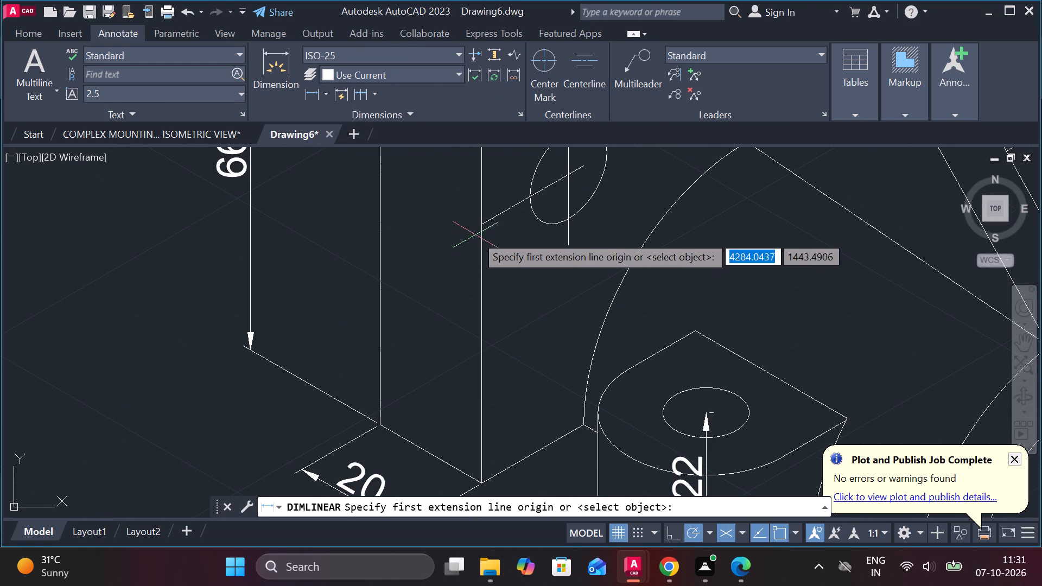
{"action": "left_click", "coordinate": [484, 222]}
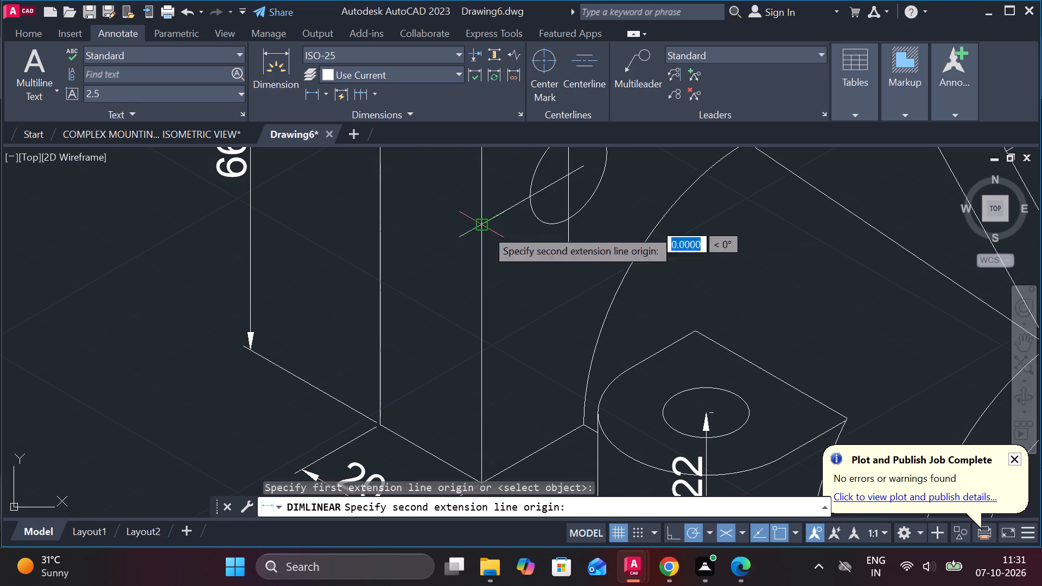
{"action": "middle_click_drag", "start_coordinate": [472, 432], "coordinate": [457, 388]}
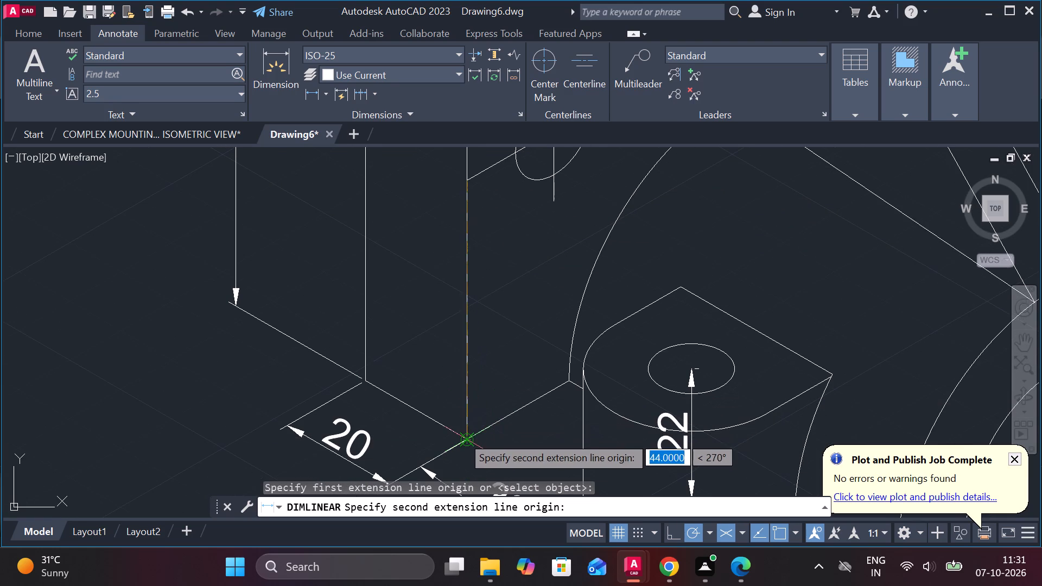
{"action": "left_click", "coordinate": [462, 436]}
{"action": "left_click", "coordinate": [432, 376]}
{"action": "scroll", "coordinate": [432, 376], "scroll_direction": "down", "scroll_amount": 2}
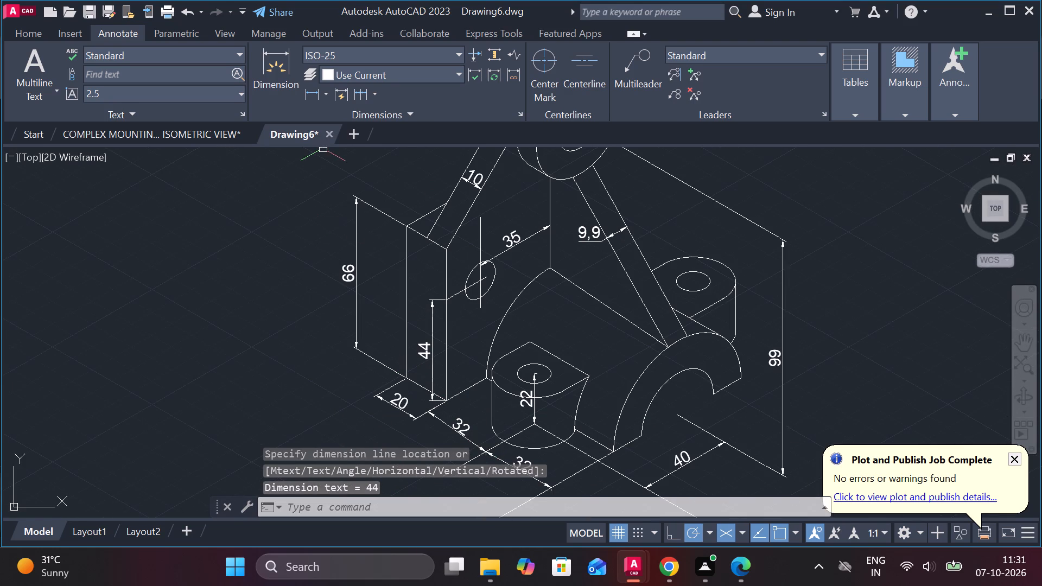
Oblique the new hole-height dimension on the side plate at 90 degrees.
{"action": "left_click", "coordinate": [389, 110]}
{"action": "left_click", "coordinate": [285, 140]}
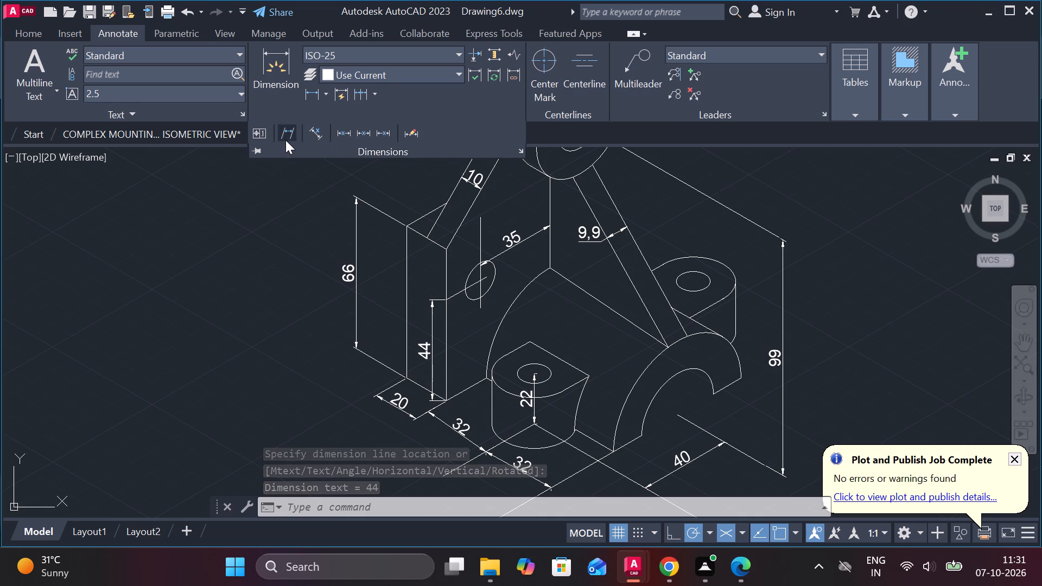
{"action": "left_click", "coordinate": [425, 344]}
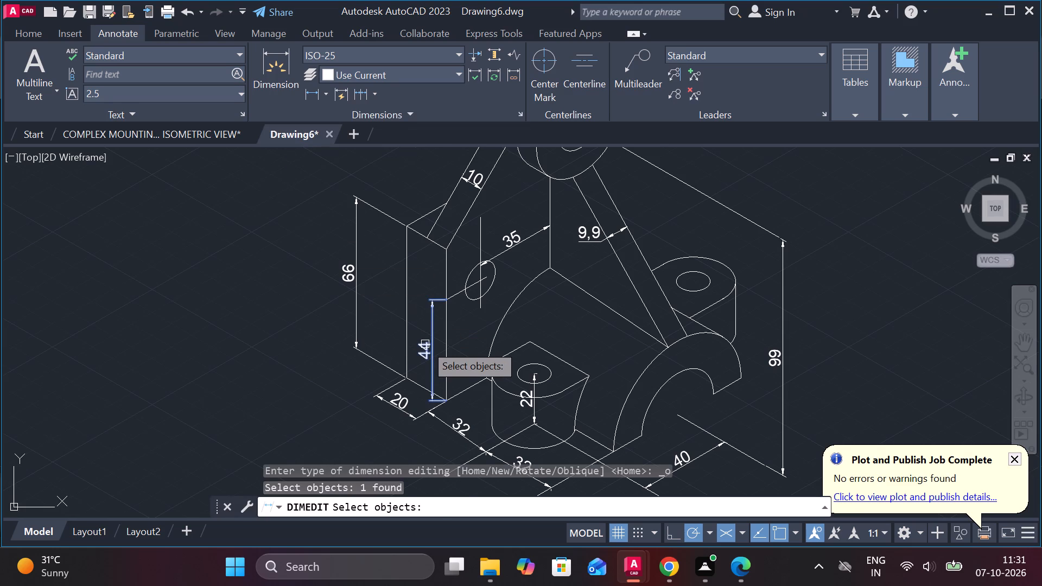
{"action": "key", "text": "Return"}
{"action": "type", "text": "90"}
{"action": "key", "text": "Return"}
Oblique the side plate's hole-height dimension at 150 degrees.
{"action": "left_click", "coordinate": [425, 344]}
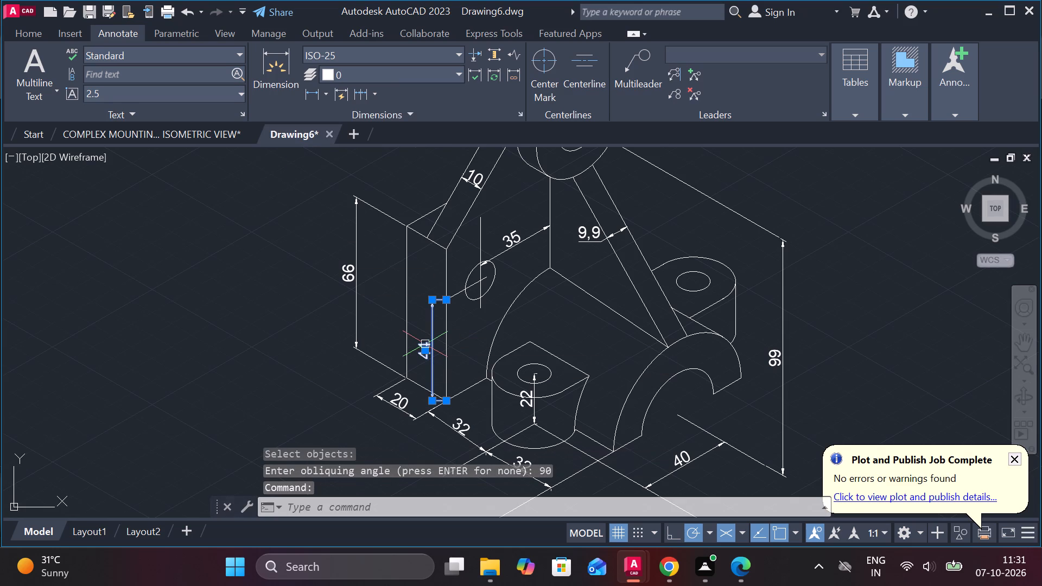
{"action": "key", "text": "space"}
{"action": "left_click_drag", "start_coordinate": [465, 442], "coordinate": [425, 344]}
{"action": "type", "text": "150"}
{"action": "key", "text": "Return"}
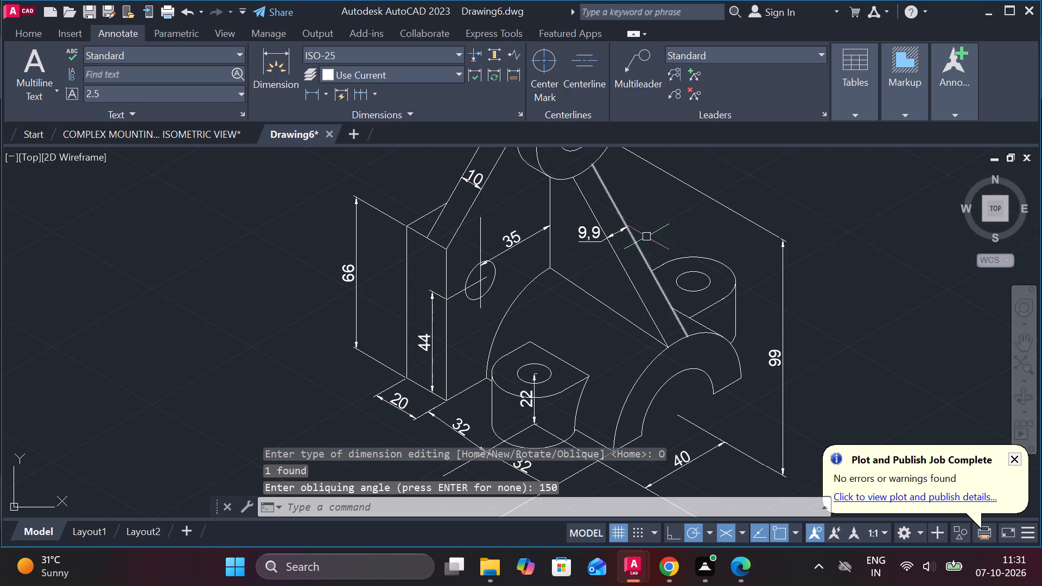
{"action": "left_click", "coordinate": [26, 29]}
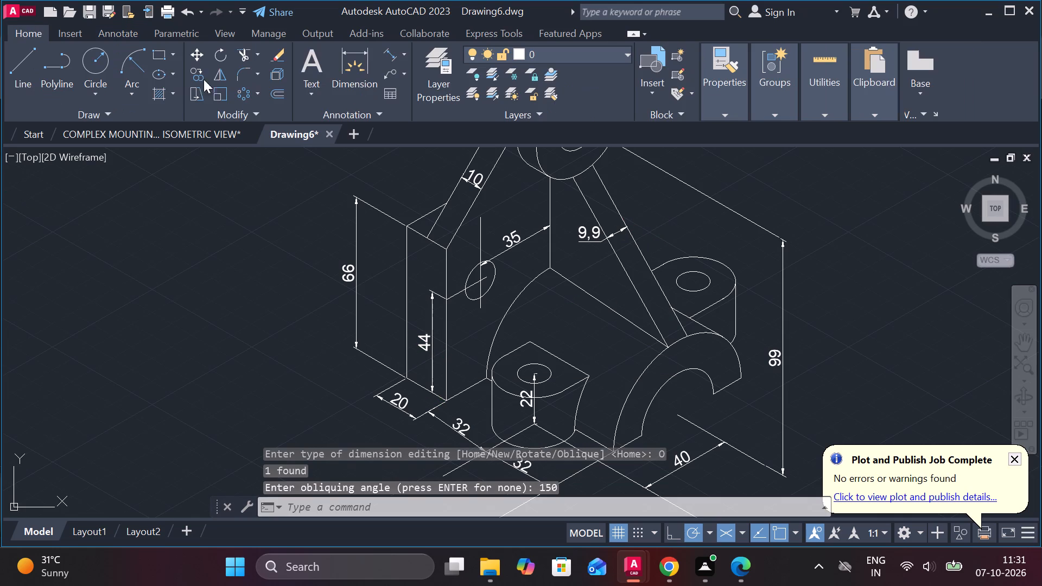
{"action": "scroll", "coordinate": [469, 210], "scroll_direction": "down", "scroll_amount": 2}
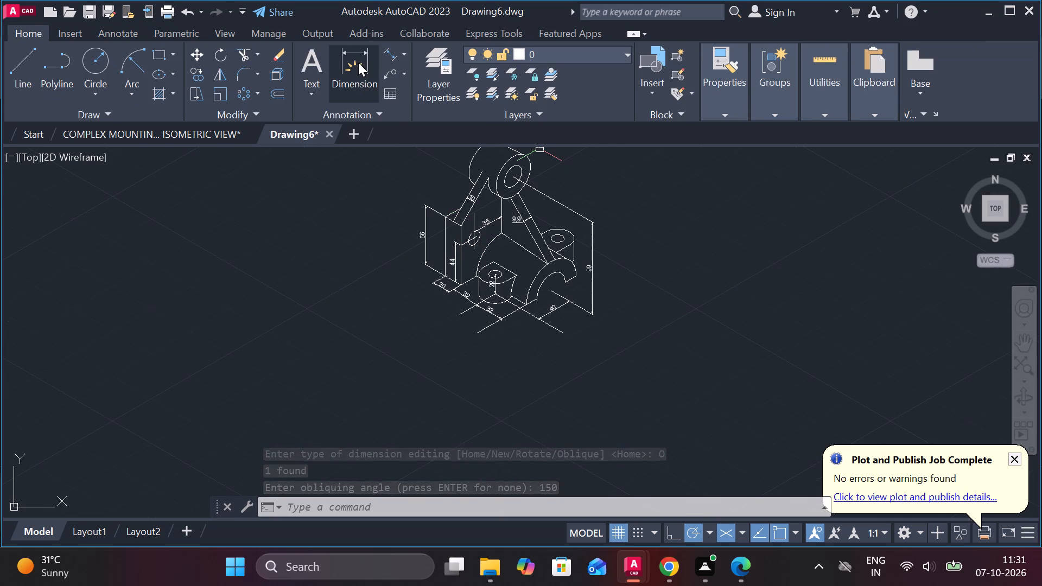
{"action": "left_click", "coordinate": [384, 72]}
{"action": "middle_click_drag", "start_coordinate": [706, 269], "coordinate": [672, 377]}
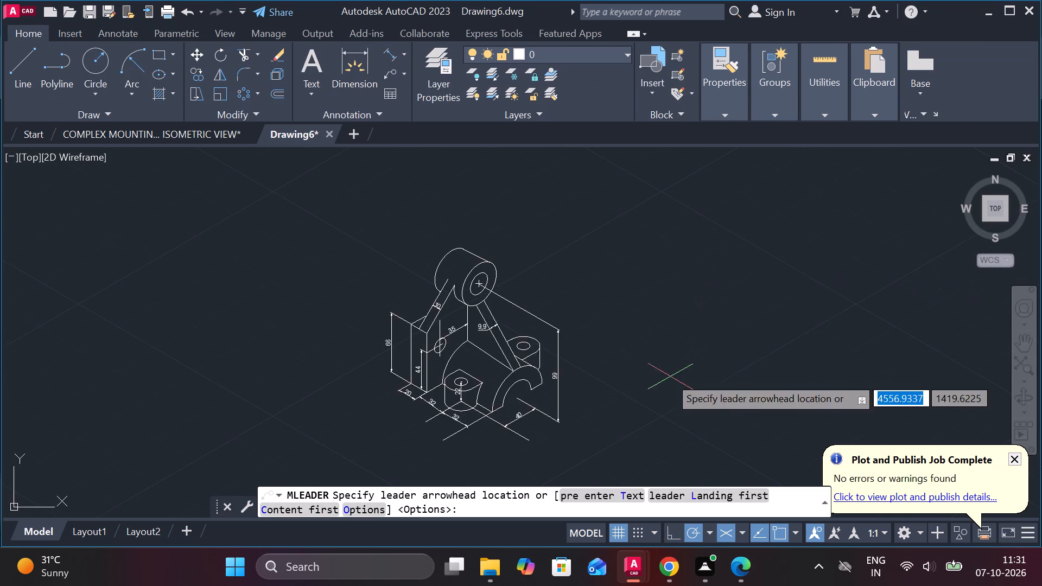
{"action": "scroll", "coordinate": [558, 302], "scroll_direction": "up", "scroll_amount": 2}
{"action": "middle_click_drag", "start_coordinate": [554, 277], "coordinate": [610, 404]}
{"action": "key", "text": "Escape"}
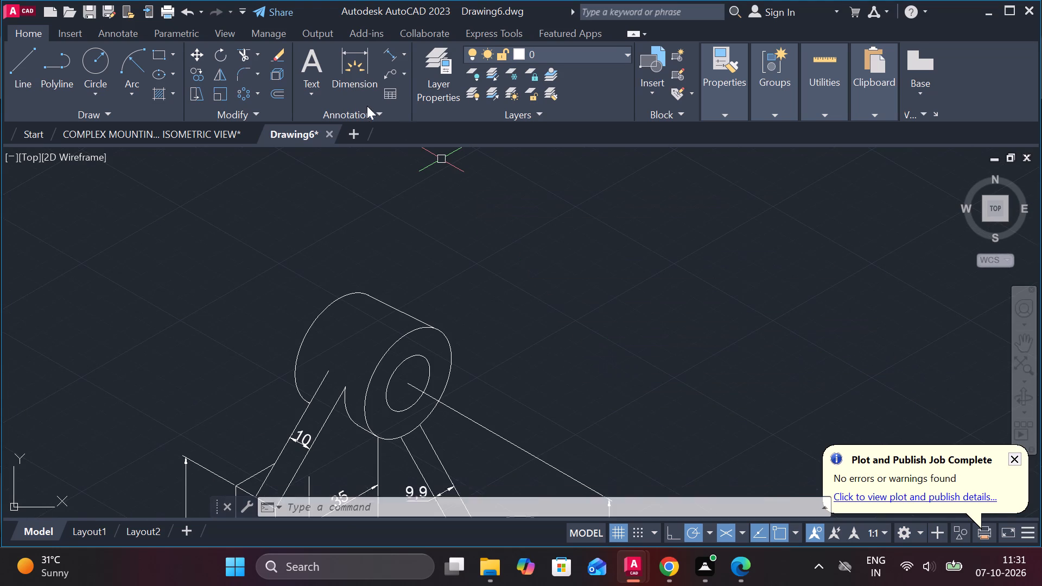
Add an aligned dimension for the top cylinder's length, from the front bore centre to the rear centre, placed above the cylinder.
{"action": "left_click", "coordinate": [390, 55]}
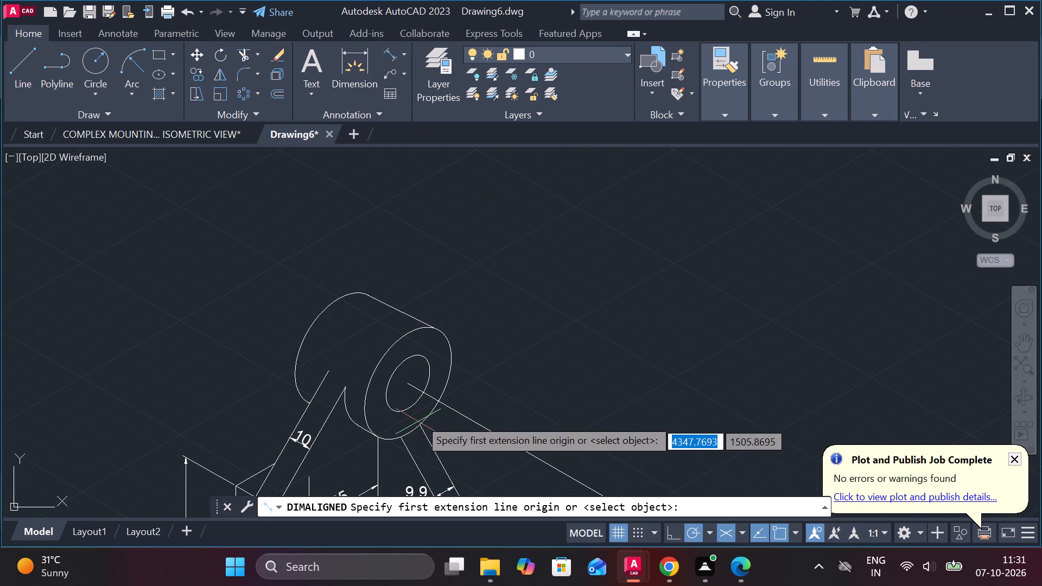
{"action": "left_click", "coordinate": [413, 386]}
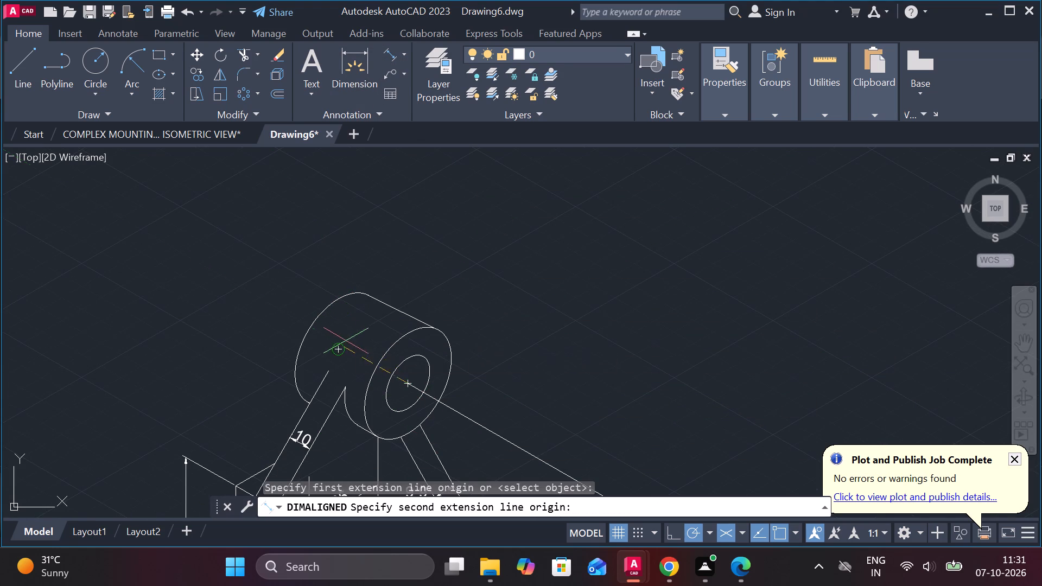
{"action": "left_click", "coordinate": [340, 349]}
{"action": "left_click", "coordinate": [367, 249]}
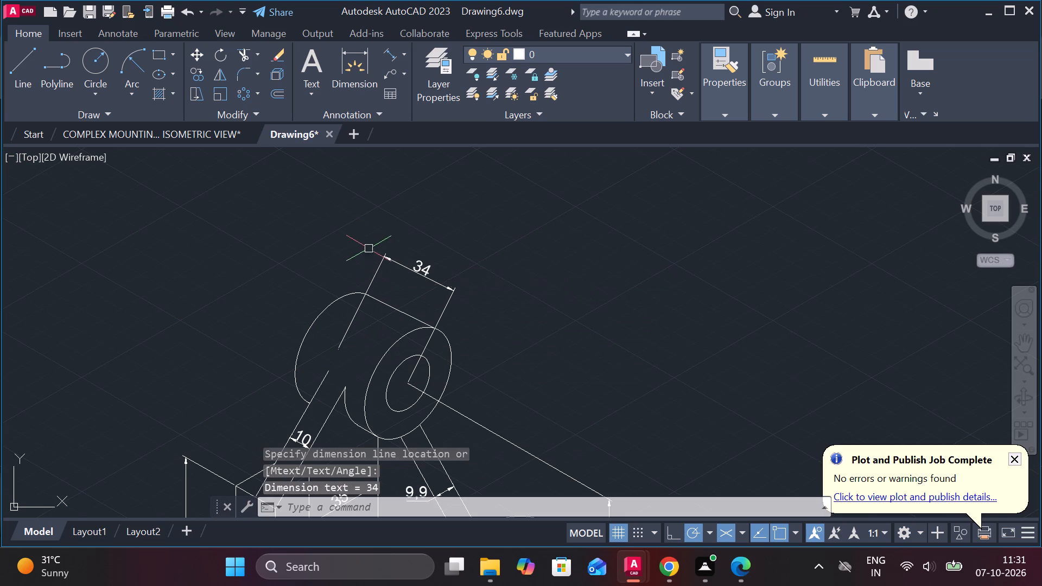
{"action": "scroll", "coordinate": [513, 278], "scroll_direction": "down", "scroll_amount": 1}
Oblique the top cylinder's length dimension at 90 degrees.
{"action": "left_click", "coordinate": [462, 272]}
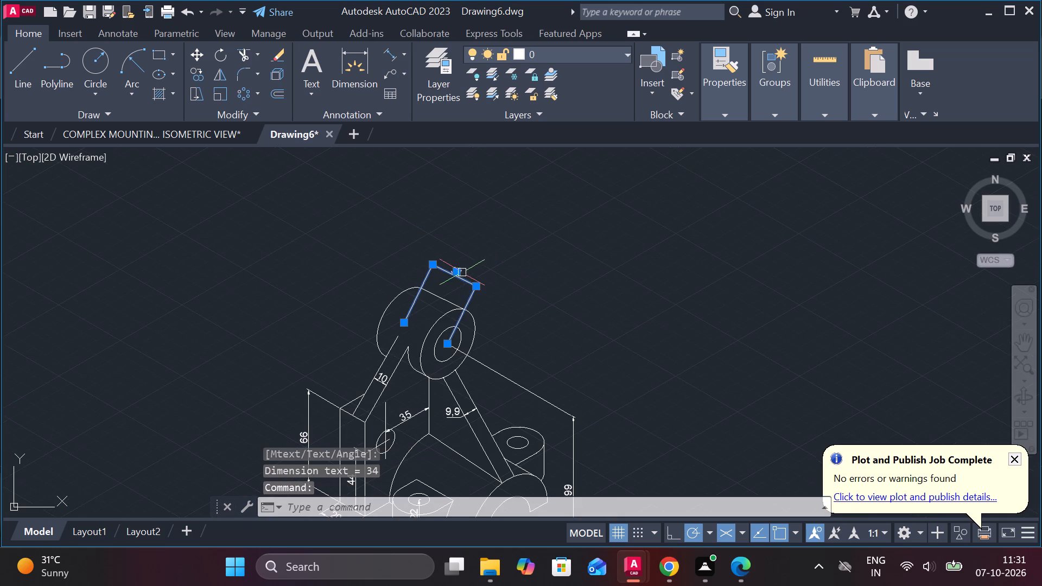
{"action": "left_click", "coordinate": [138, 36]}
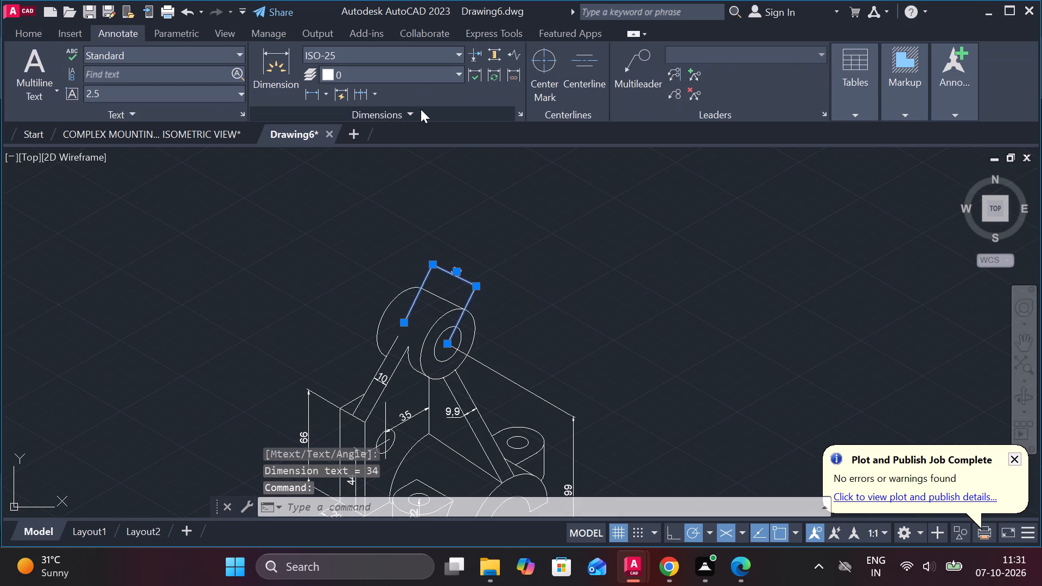
{"action": "left_click", "coordinate": [424, 112]}
{"action": "left_click", "coordinate": [291, 133]}
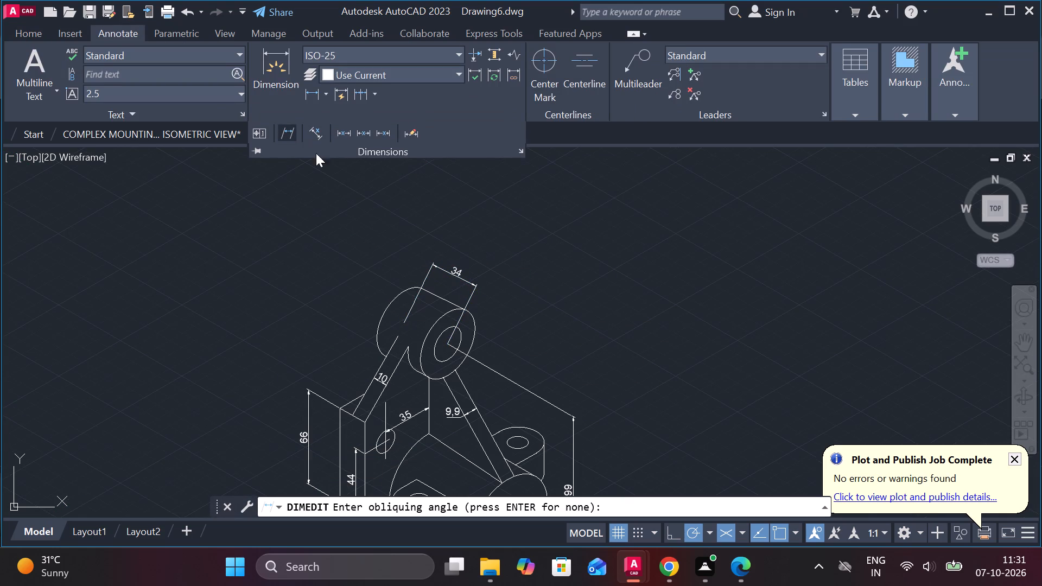
{"action": "type", "text": "90"}
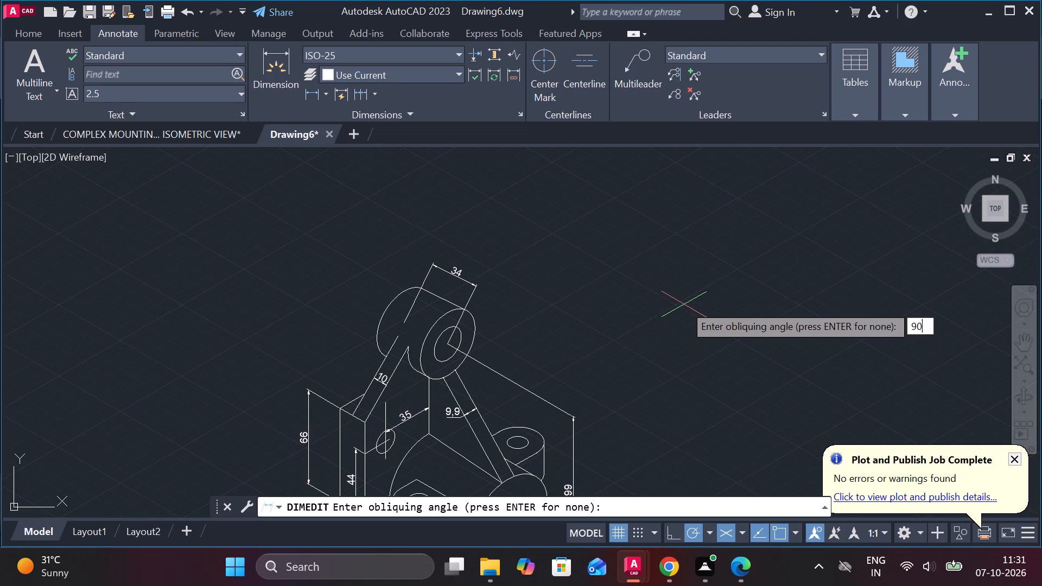
{"action": "key", "text": "Return"}
{"action": "key", "text": "Escape"}
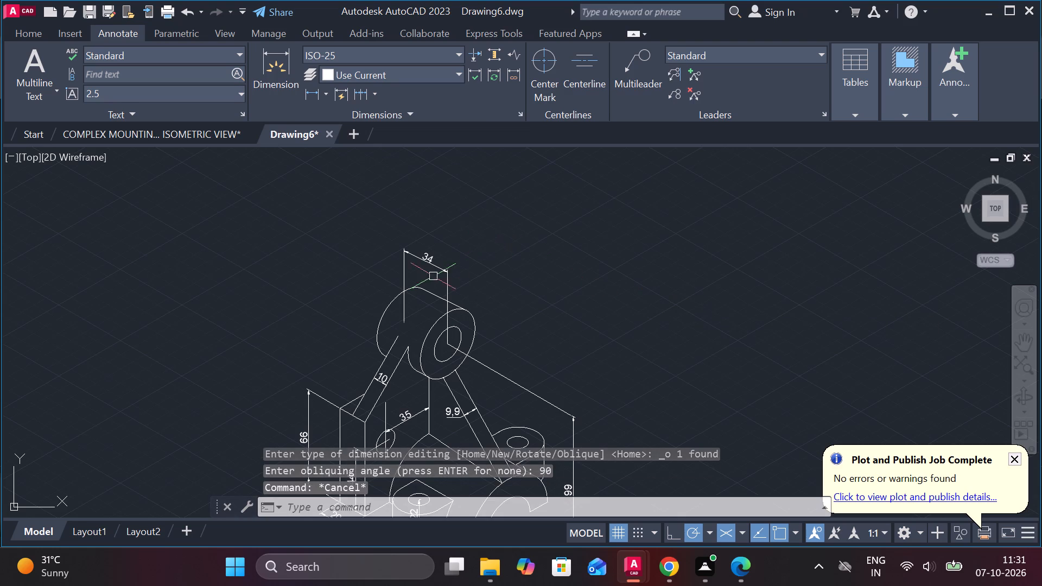
Override the top cylinder's length dimension text with 40.
{"action": "double_click", "coordinate": [427, 265]}
{"action": "scroll", "coordinate": [427, 265], "scroll_direction": "up", "scroll_amount": 2}
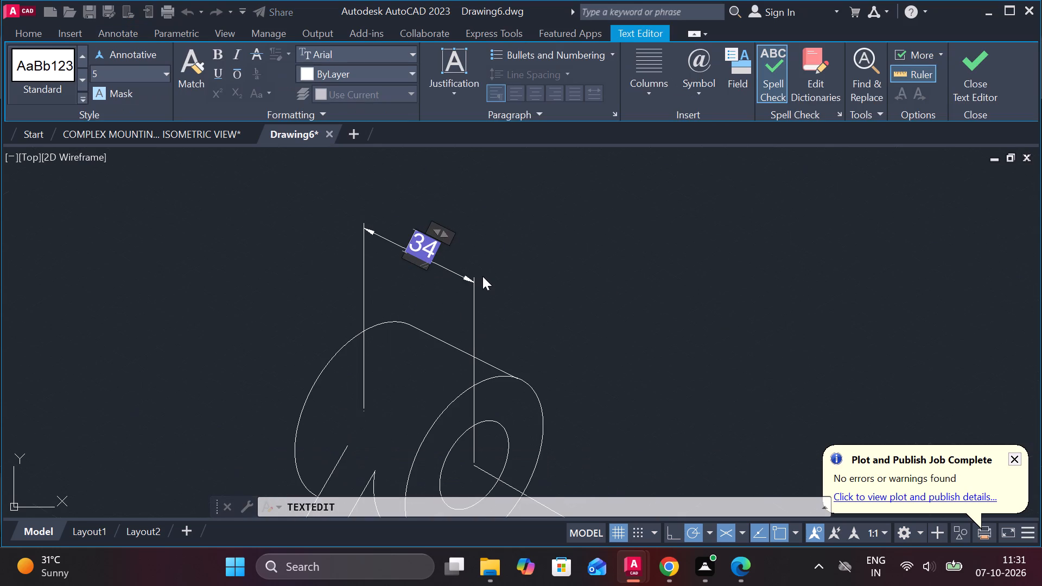
{"action": "key", "text": "Right"}
{"action": "key", "text": "BackSpace"}
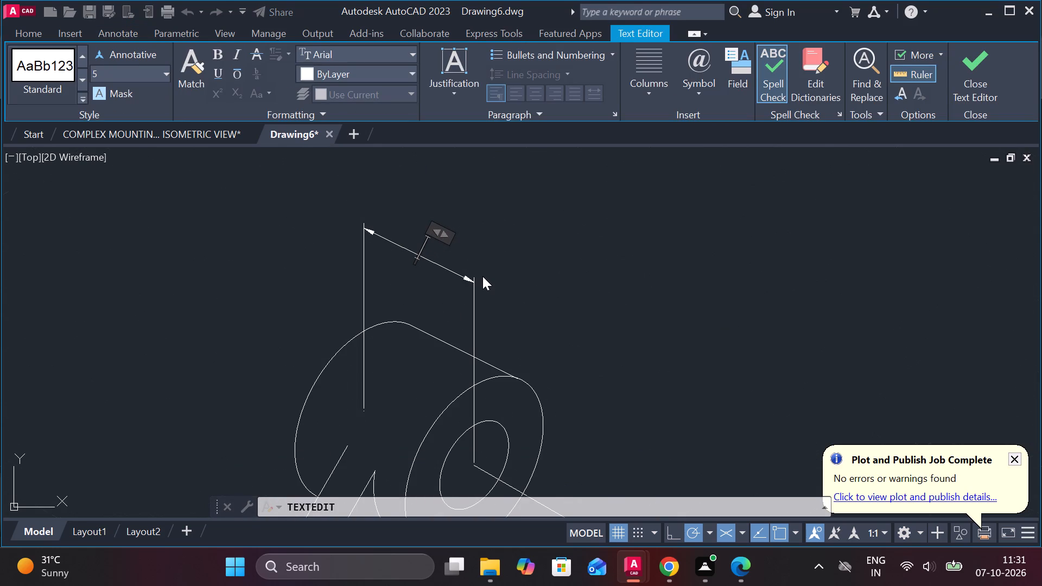
{"action": "type", "text": "40"}
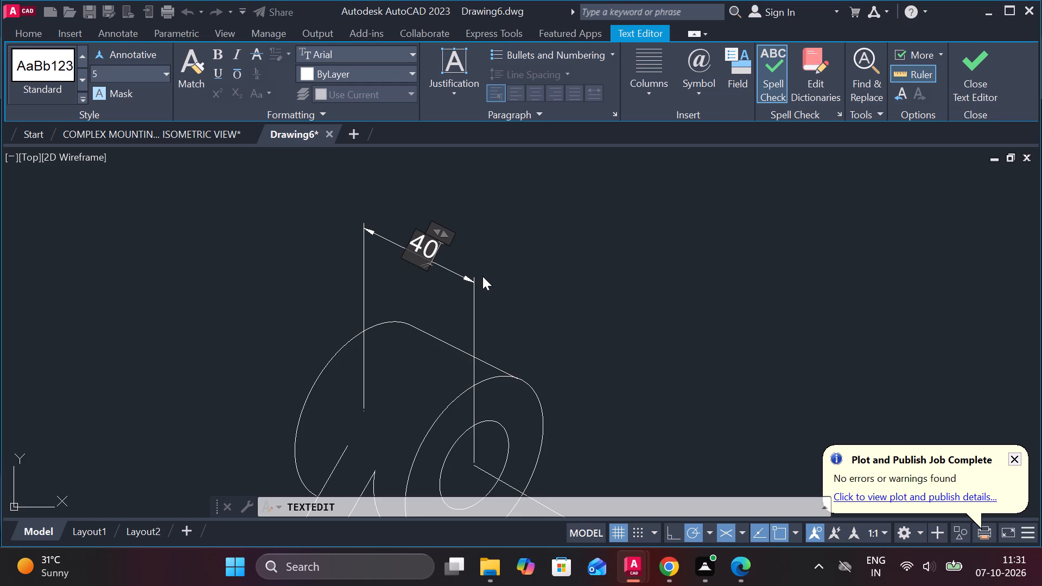
{"action": "left_click", "coordinate": [987, 81]}
{"action": "scroll", "coordinate": [659, 202], "scroll_direction": "down", "scroll_amount": 1}
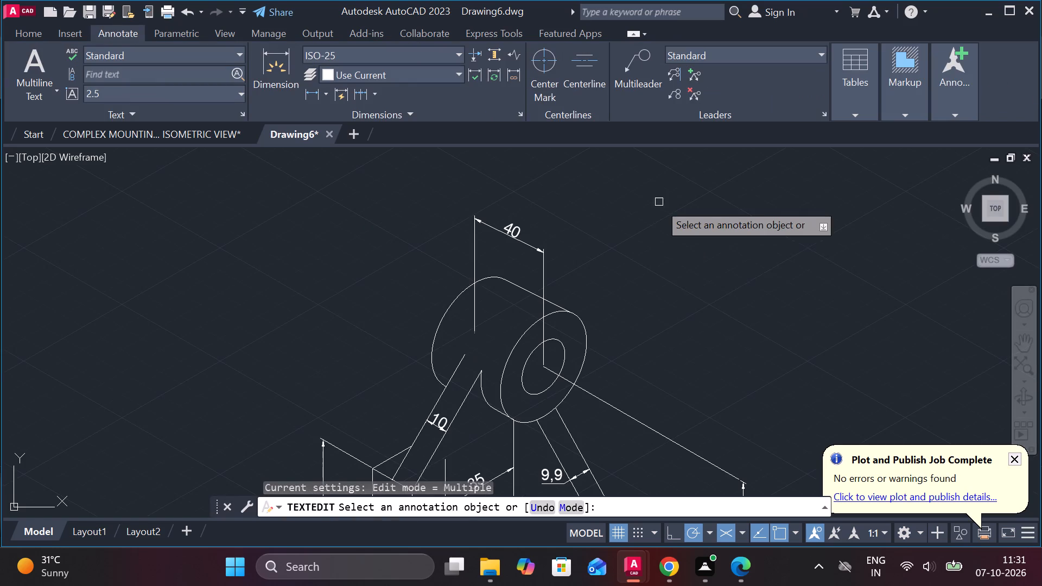
{"action": "scroll", "coordinate": [656, 275], "scroll_direction": "down", "scroll_amount": 1}
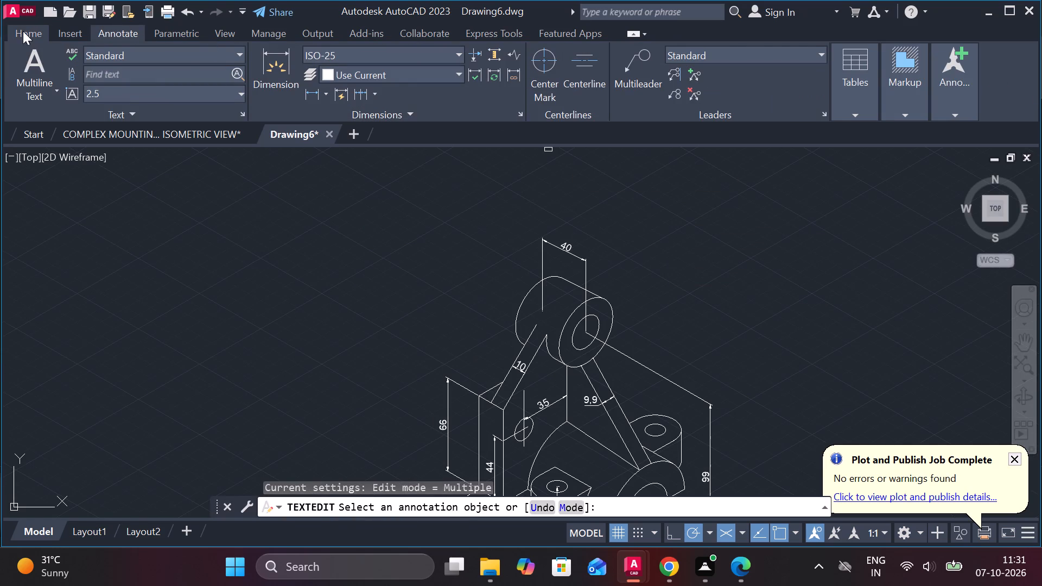
Add a multileader reading Ø44 to the outer circle of the top cylinder's front face.
{"action": "left_click", "coordinate": [17, 31]}
{"action": "left_click", "coordinate": [393, 71]}
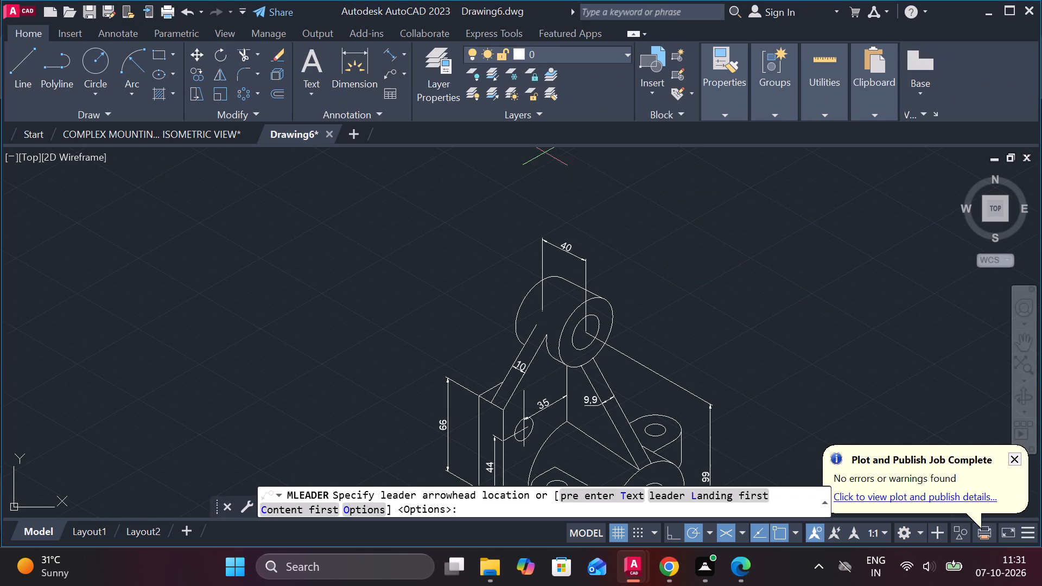
{"action": "scroll", "coordinate": [594, 266], "scroll_direction": "up", "scroll_amount": 1}
{"action": "middle_click_drag", "start_coordinate": [665, 298], "coordinate": [633, 294]}
{"action": "scroll", "coordinate": [609, 309], "scroll_direction": "up", "scroll_amount": 4}
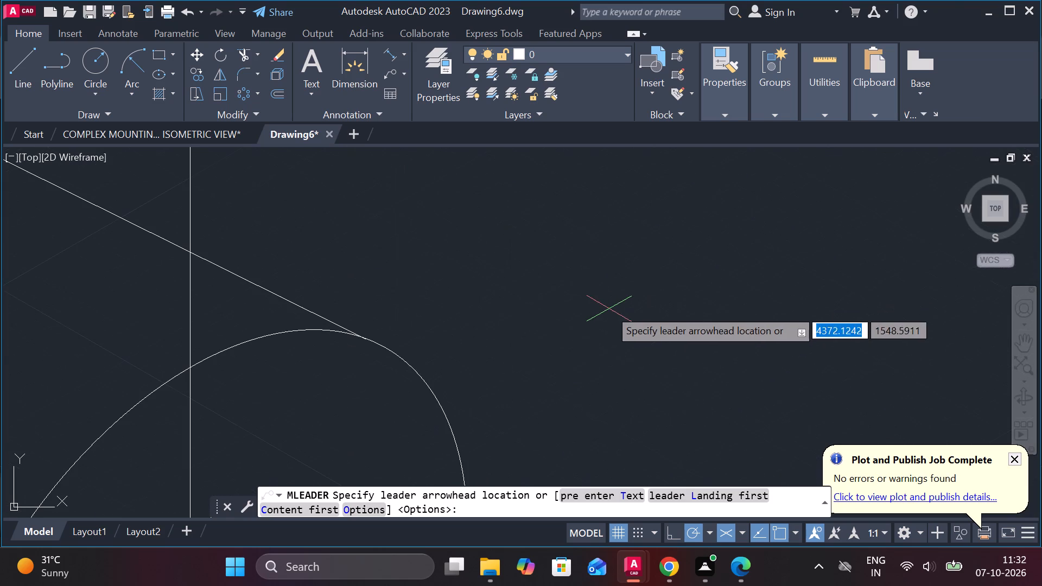
{"action": "left_click", "coordinate": [411, 359]}
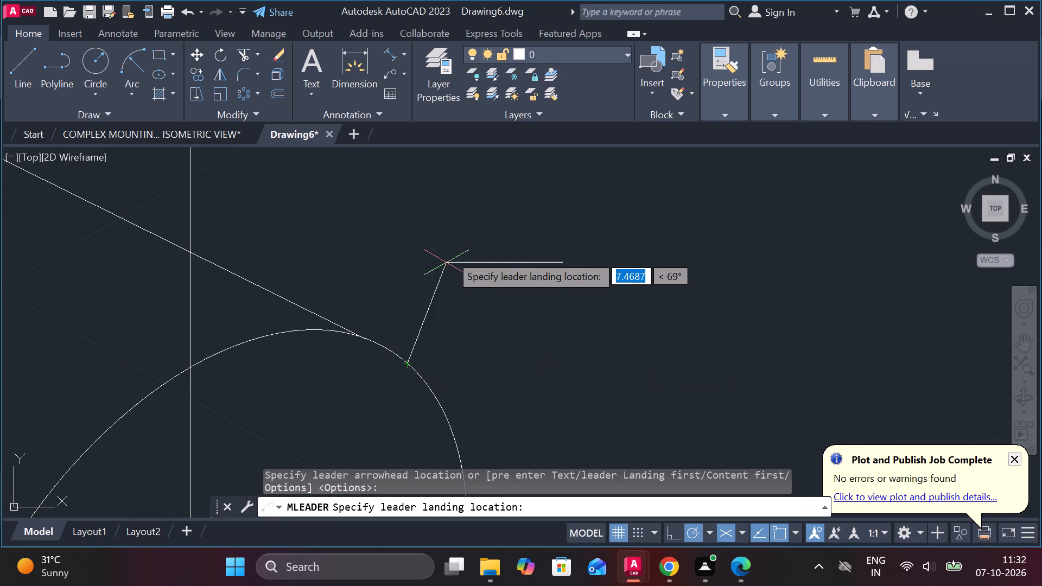
{"action": "scroll", "coordinate": [481, 206], "scroll_direction": "down", "scroll_amount": 2}
{"action": "left_click", "coordinate": [481, 206]}
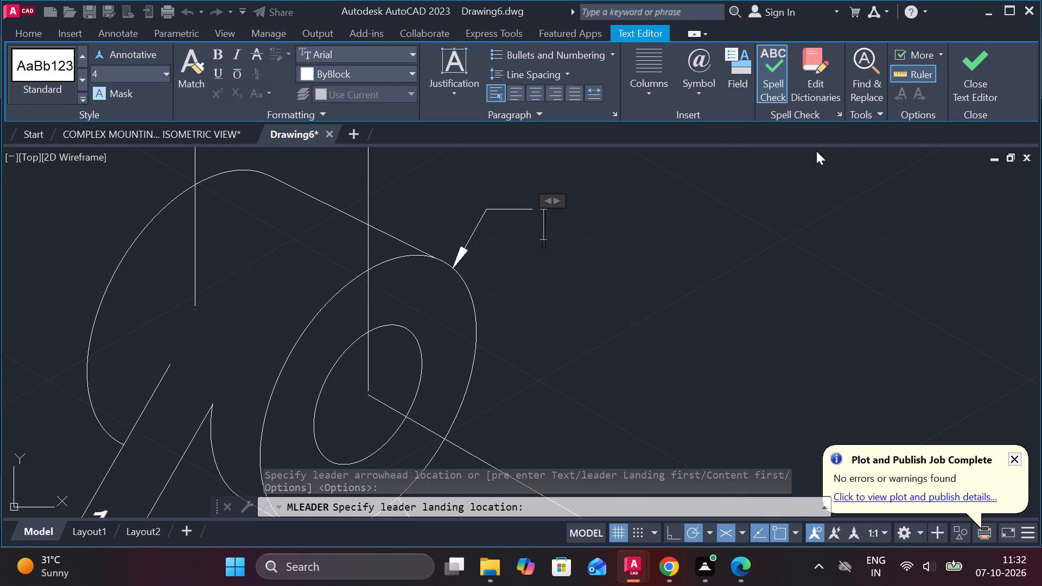
{"action": "left_click", "coordinate": [708, 95]}
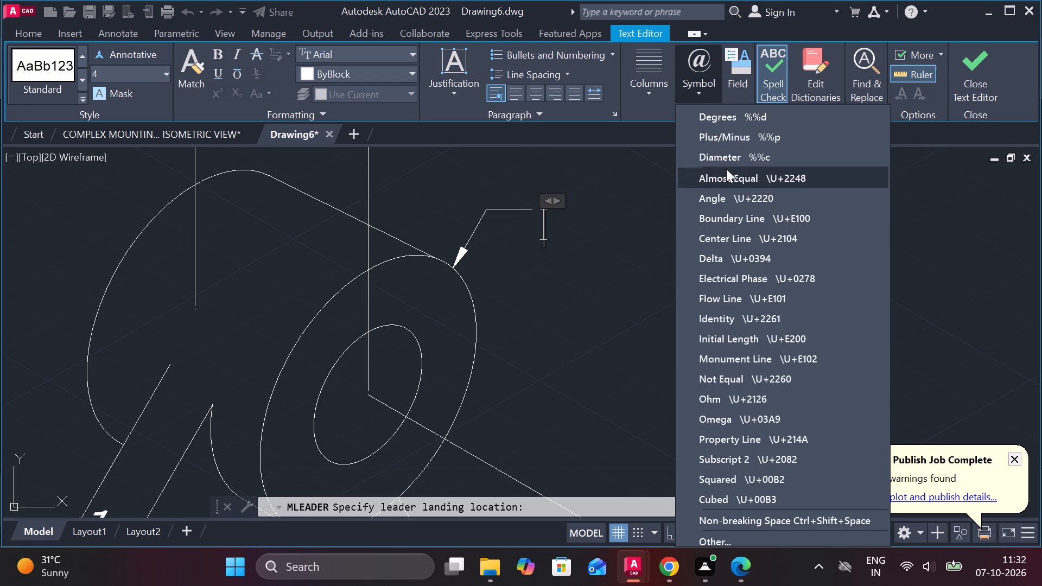
{"action": "left_click", "coordinate": [717, 156]}
{"action": "type", "text": "44"}
{"action": "left_click", "coordinate": [973, 80]}
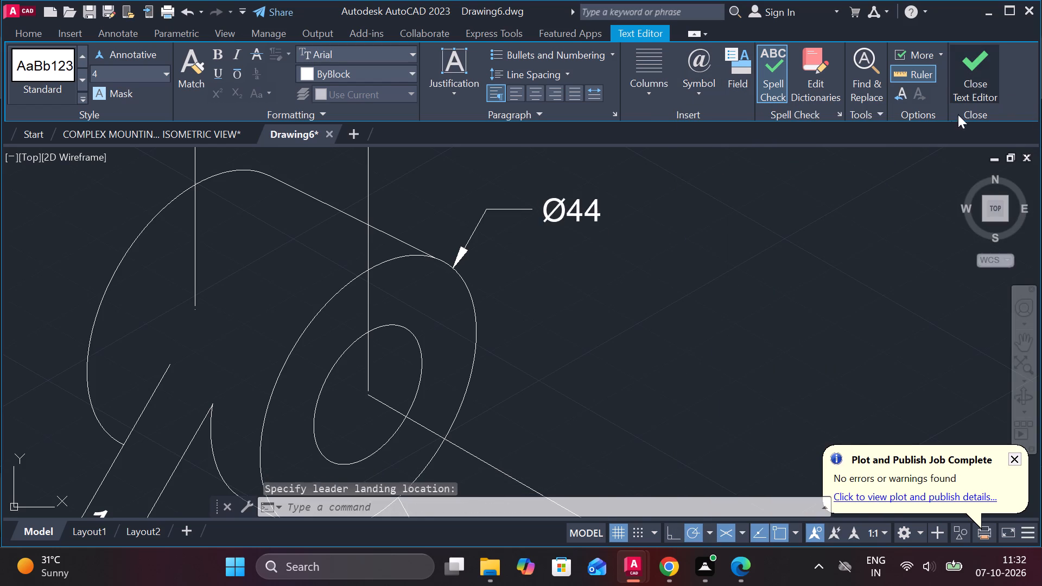
Add a multileader reading Ø22 to the top cylinder's bore circle, with its text beside the cylinder.
{"action": "scroll", "coordinate": [596, 254], "scroll_direction": "down", "scroll_amount": 2}
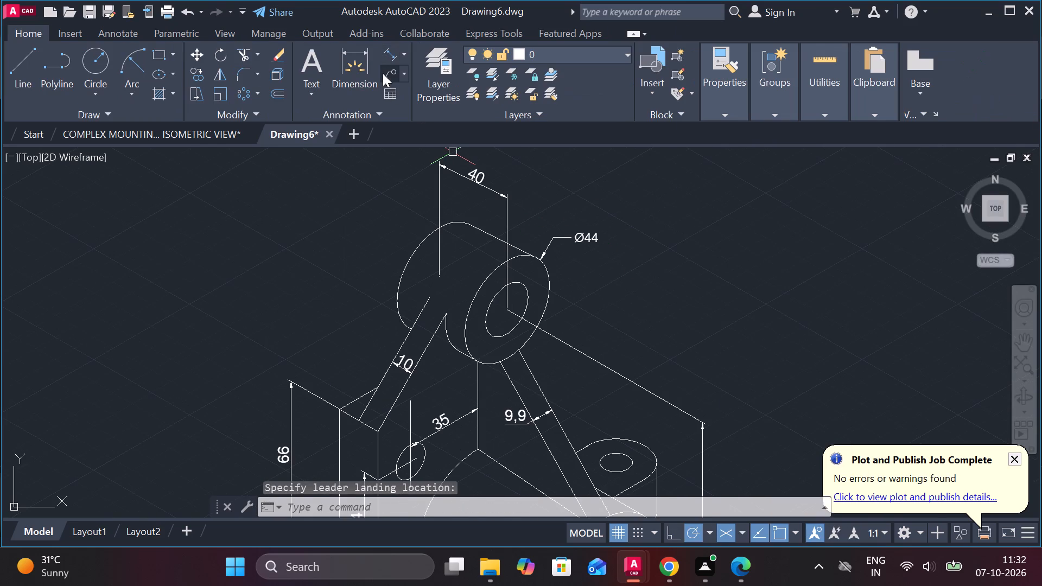
{"action": "left_click", "coordinate": [383, 73]}
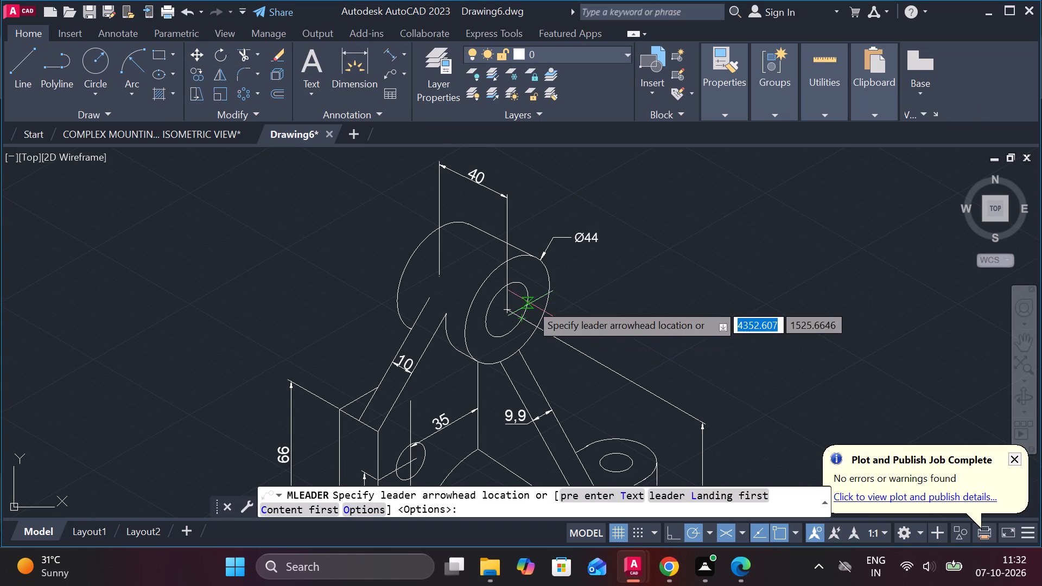
{"action": "scroll", "coordinate": [531, 303], "scroll_direction": "up", "scroll_amount": 2}
{"action": "left_click", "coordinate": [514, 314]}
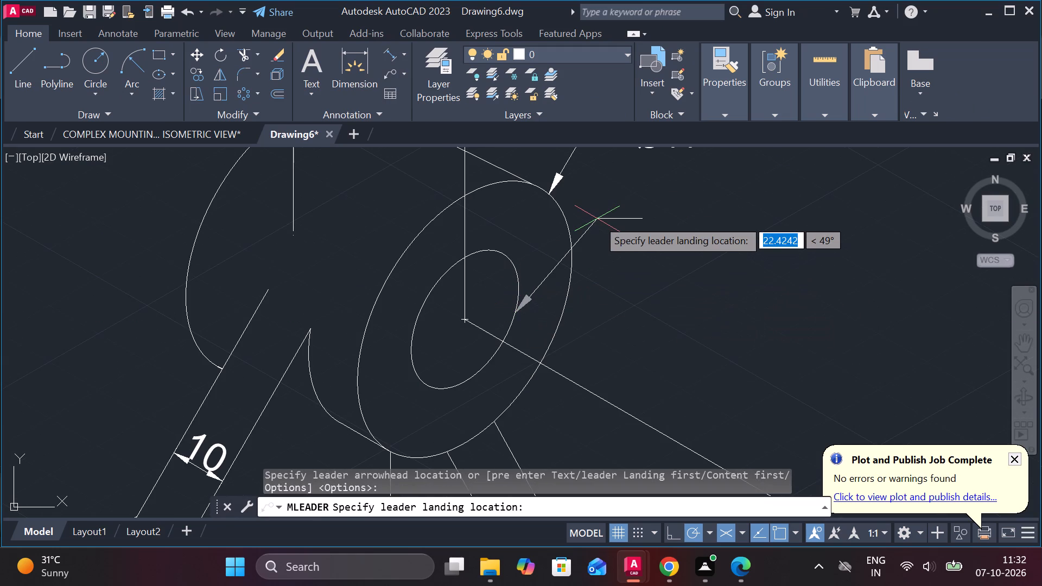
{"action": "left_click", "coordinate": [597, 219]}
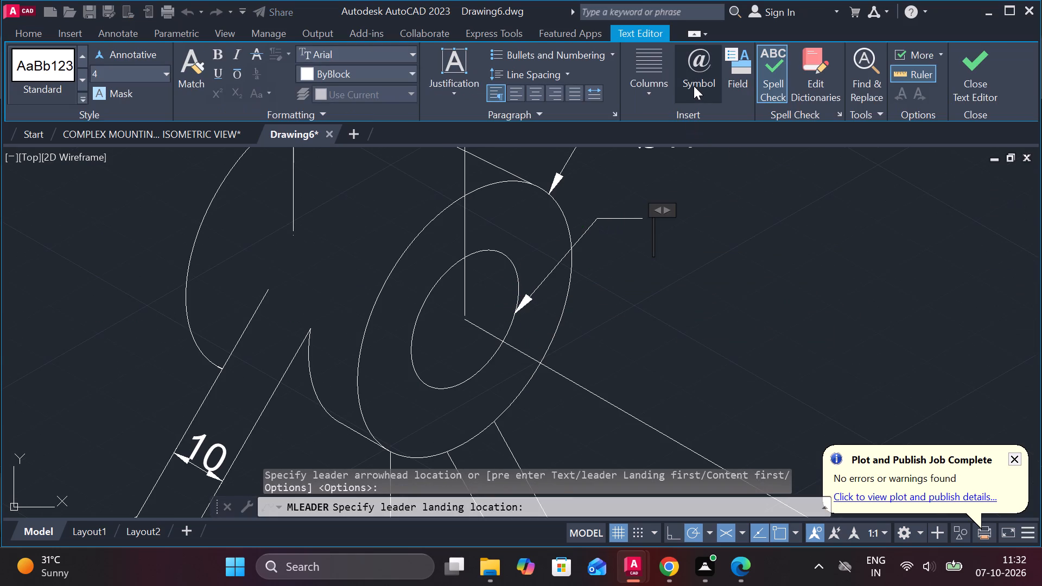
{"action": "left_click", "coordinate": [695, 85]}
{"action": "left_click", "coordinate": [704, 164]}
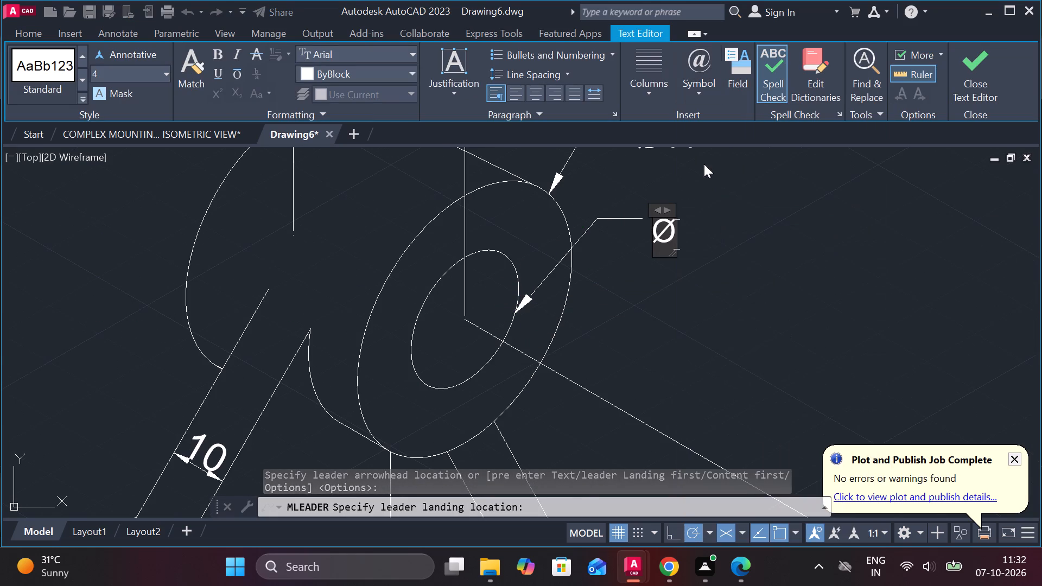
{"action": "type", "text": "22"}
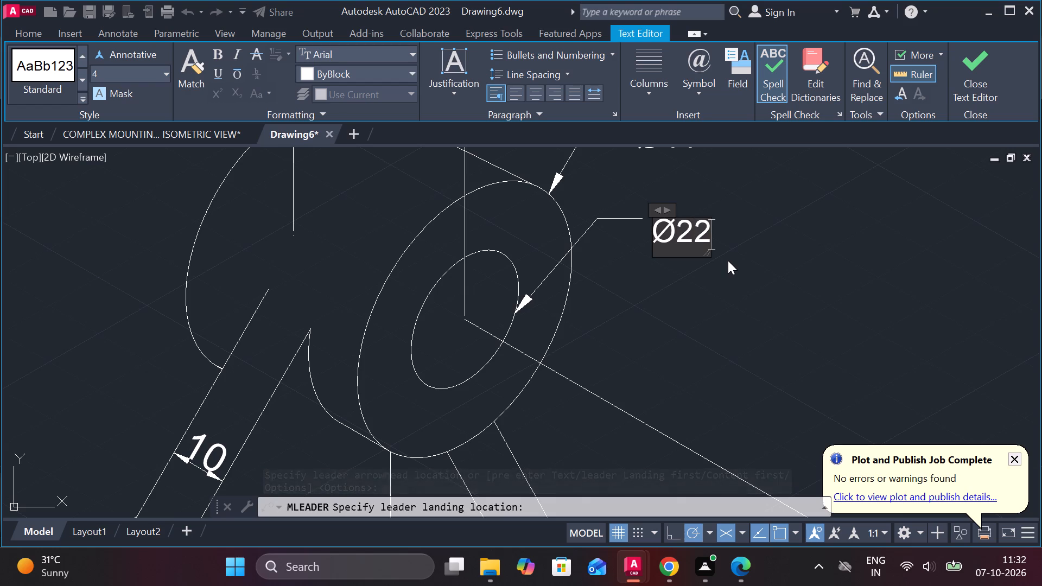
{"action": "left_click", "coordinate": [979, 78]}
Override the thickness dimension text of the rib running down to the half-cylinder with 10.
{"action": "scroll", "coordinate": [979, 78], "scroll_direction": "down", "scroll_amount": 2}
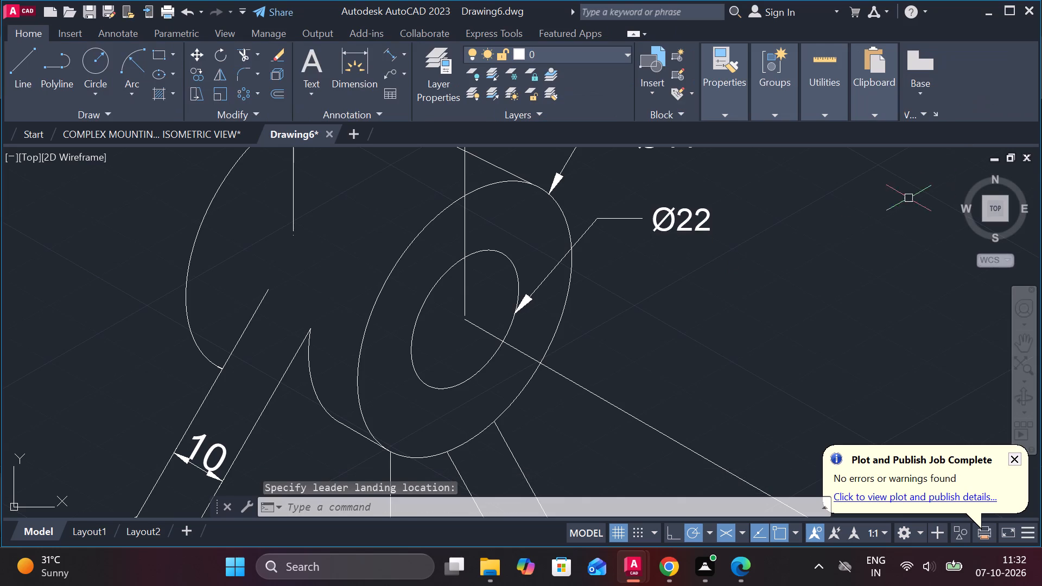
{"action": "scroll", "coordinate": [603, 307], "scroll_direction": "down", "scroll_amount": 2}
{"action": "middle_click_drag", "start_coordinate": [425, 259], "coordinate": [433, 237]}
{"action": "scroll", "coordinate": [438, 260], "scroll_direction": "down", "scroll_amount": 1}
{"action": "middle_click_drag", "start_coordinate": [442, 262], "coordinate": [433, 183]}
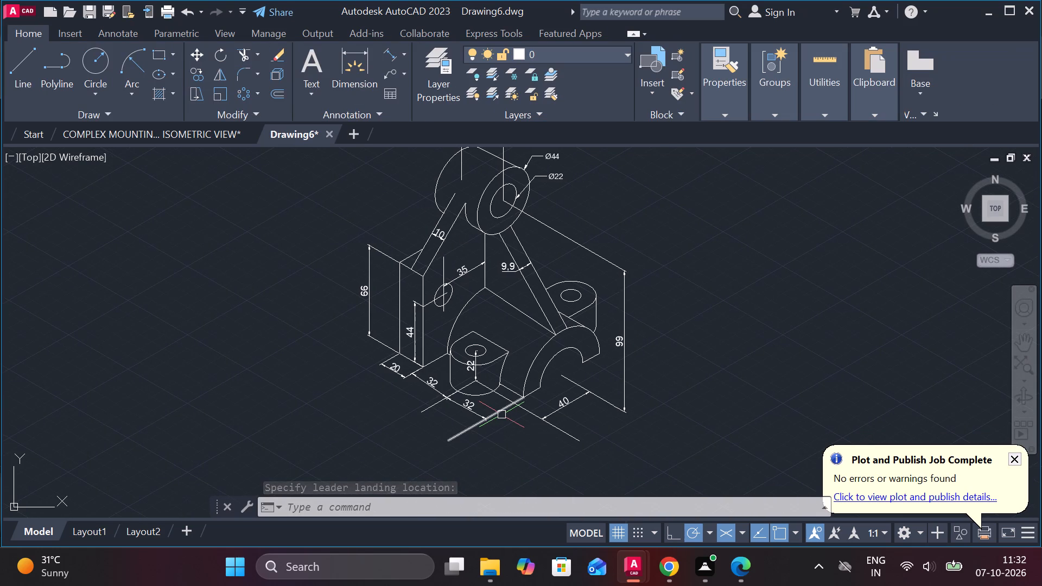
{"action": "scroll", "coordinate": [520, 303], "scroll_direction": "up", "scroll_amount": 2}
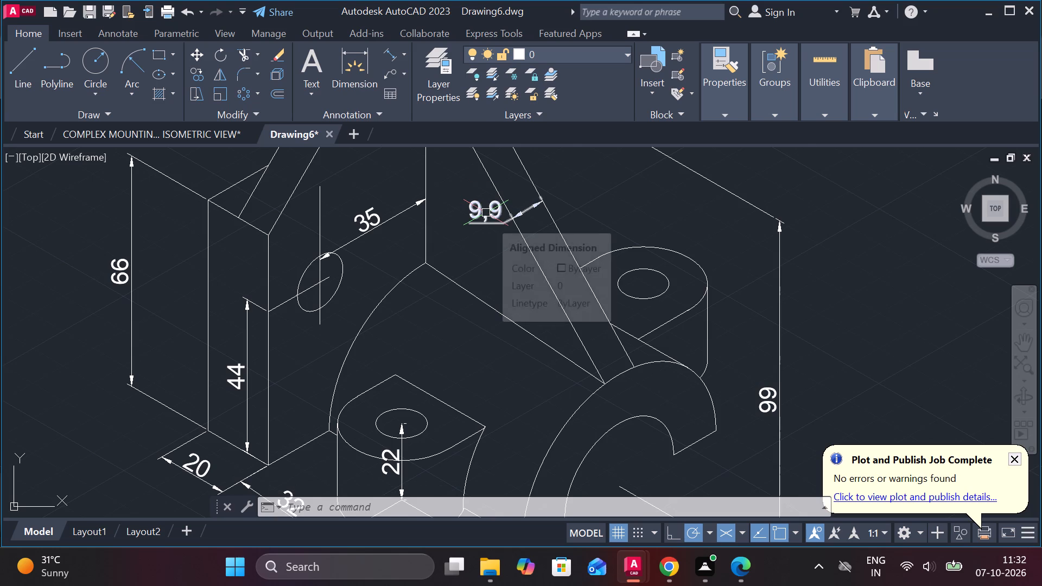
{"action": "scroll", "coordinate": [486, 213], "scroll_direction": "up", "scroll_amount": 2}
{"action": "double_click", "coordinate": [459, 214]}
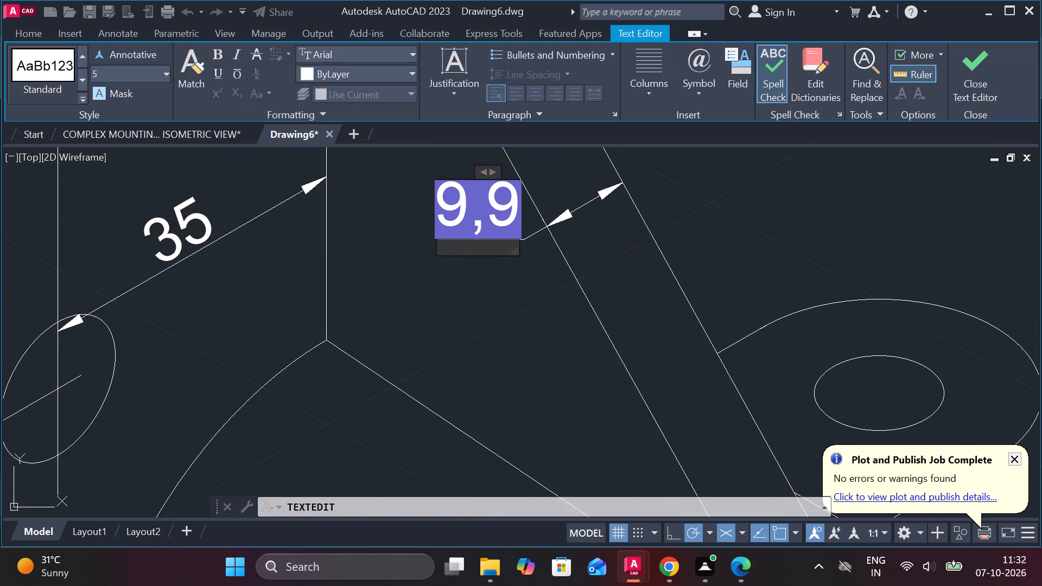
{"action": "key", "text": "Right"}
{"action": "key", "text": "BackSpace"}
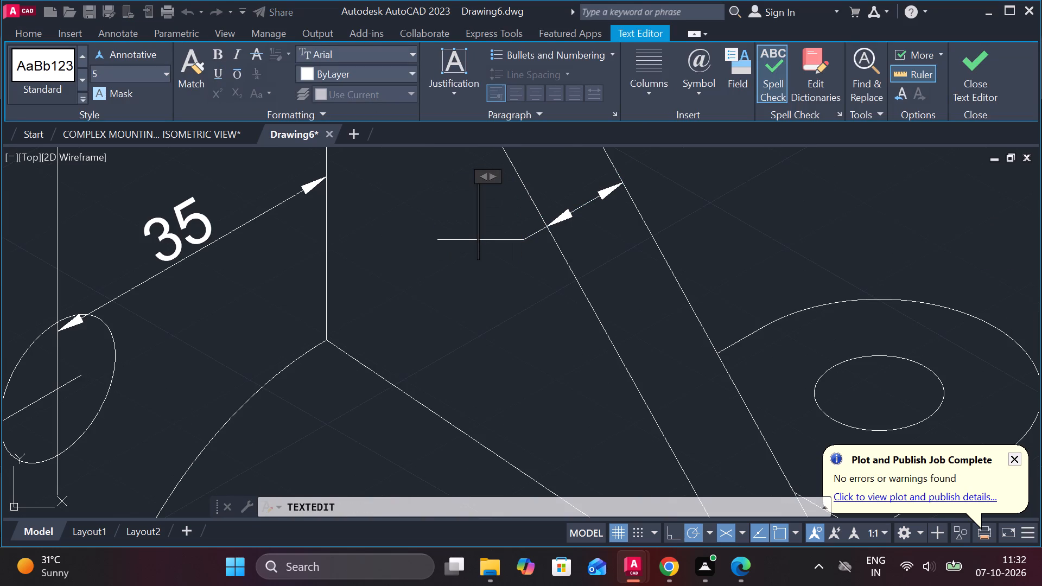
{"action": "type", "text": "10"}
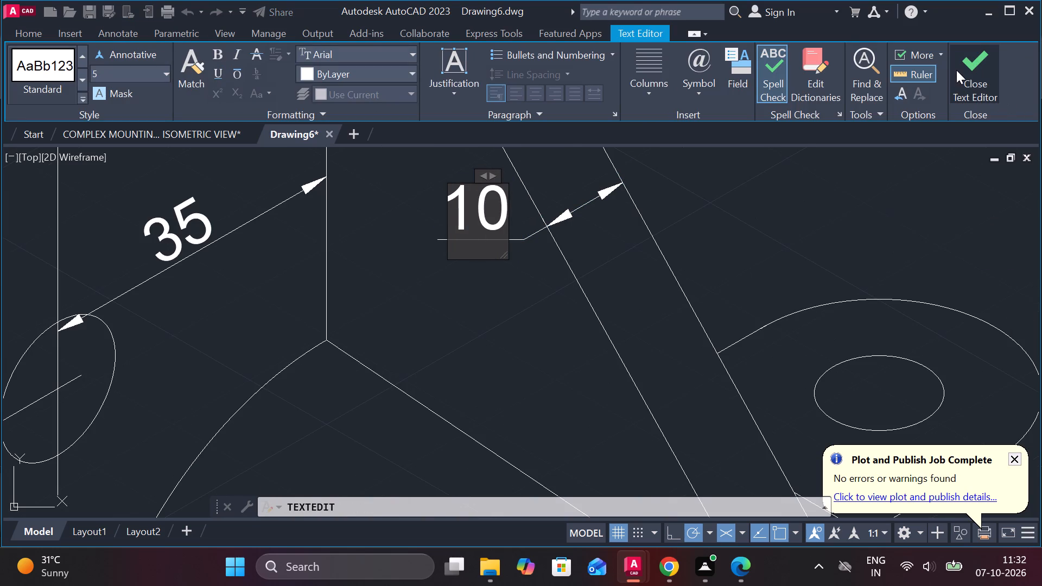
{"action": "left_click", "coordinate": [965, 70]}
Set the linetype of the three extended reference lines below the front boss and half-cylinder to the dashed ACAD_ISO02.
{"action": "scroll", "coordinate": [704, 310], "scroll_direction": "down", "scroll_amount": 3}
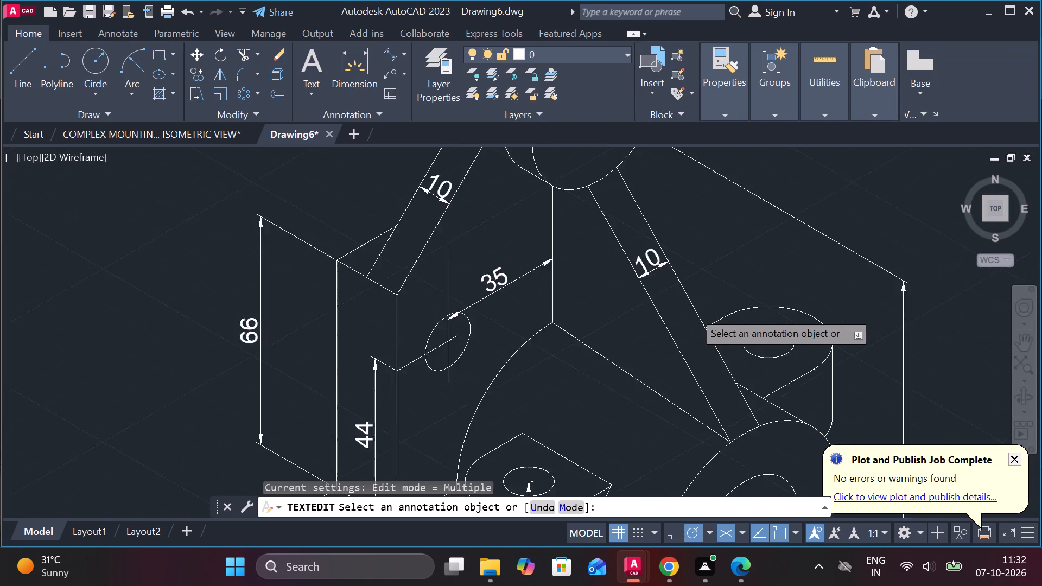
{"action": "middle_click_drag", "start_coordinate": [672, 340], "coordinate": [607, 253]}
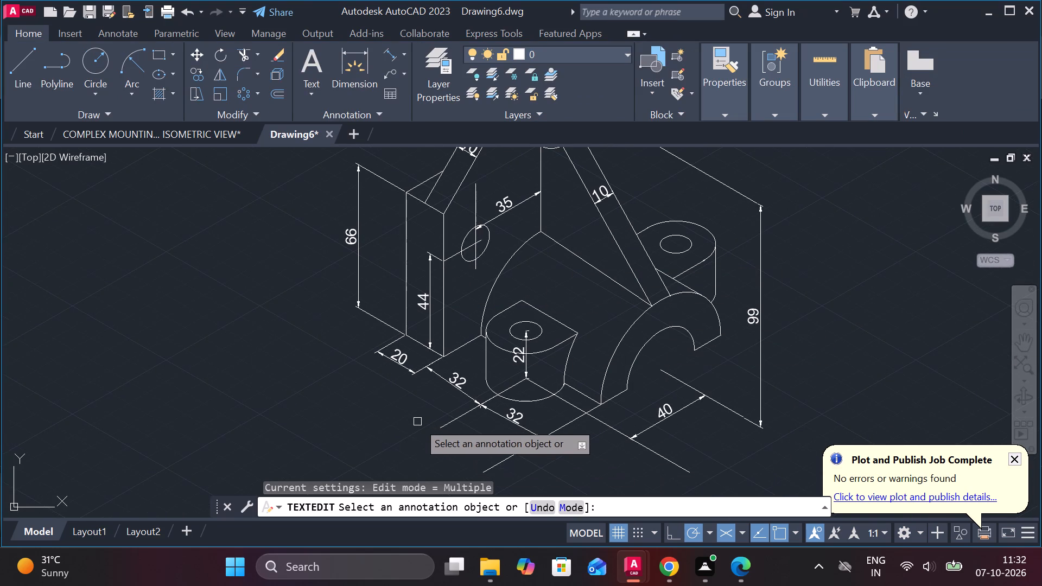
{"action": "scroll", "coordinate": [429, 424], "scroll_direction": "up", "scroll_amount": 2}
{"action": "scroll", "coordinate": [588, 403], "scroll_direction": "up", "scroll_amount": 1}
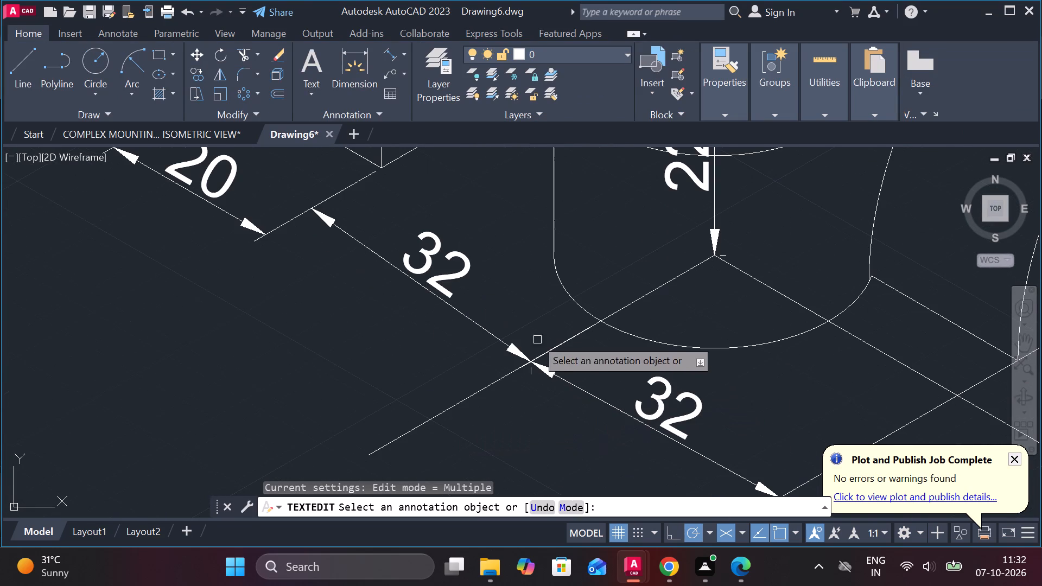
{"action": "scroll", "coordinate": [575, 373], "scroll_direction": "down", "scroll_amount": 3}
{"action": "middle_click_drag", "start_coordinate": [660, 413], "coordinate": [627, 412]}
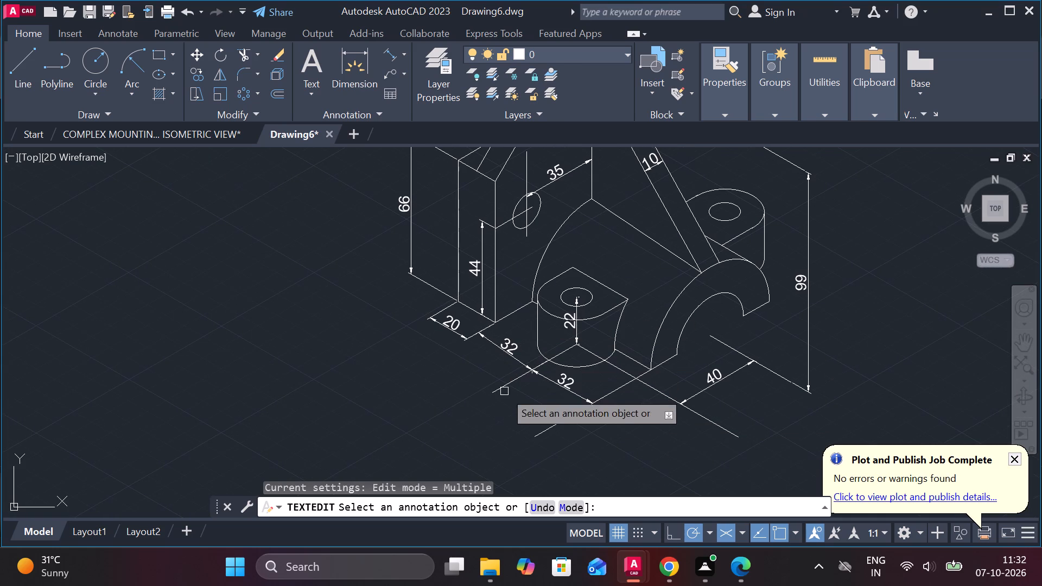
{"action": "left_click", "coordinate": [662, 390]}
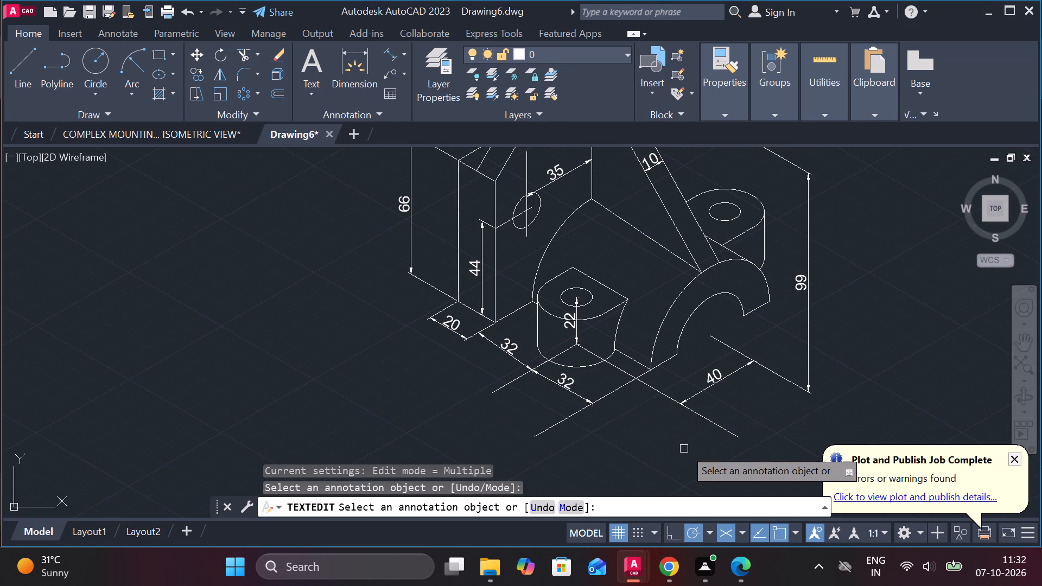
{"action": "key", "text": "Escape"}
{"action": "left_click", "coordinate": [676, 398]}
{"action": "key", "text": "Escape"}
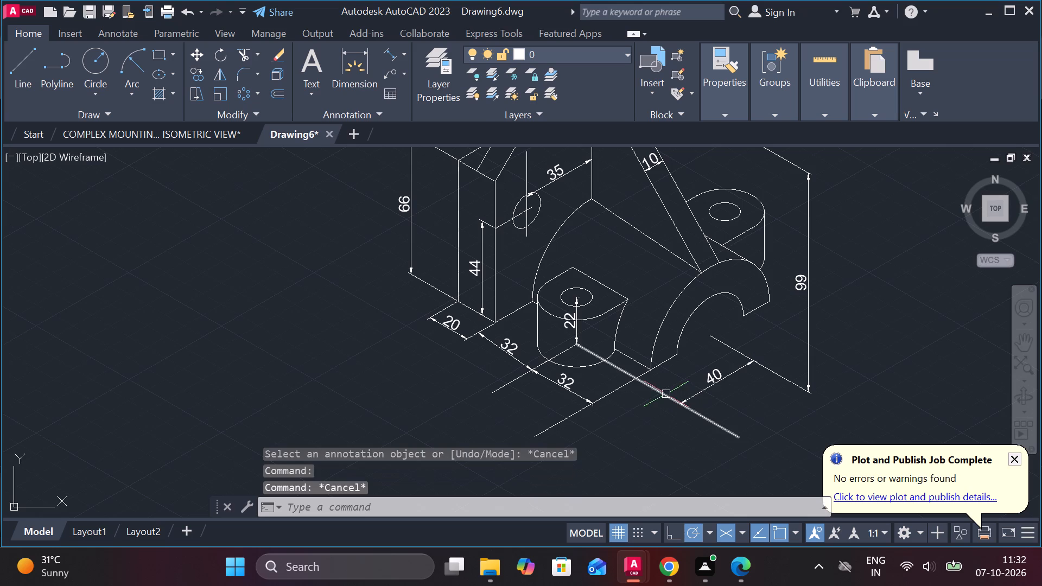
{"action": "left_click", "coordinate": [665, 394]}
{"action": "left_click", "coordinate": [558, 421]}
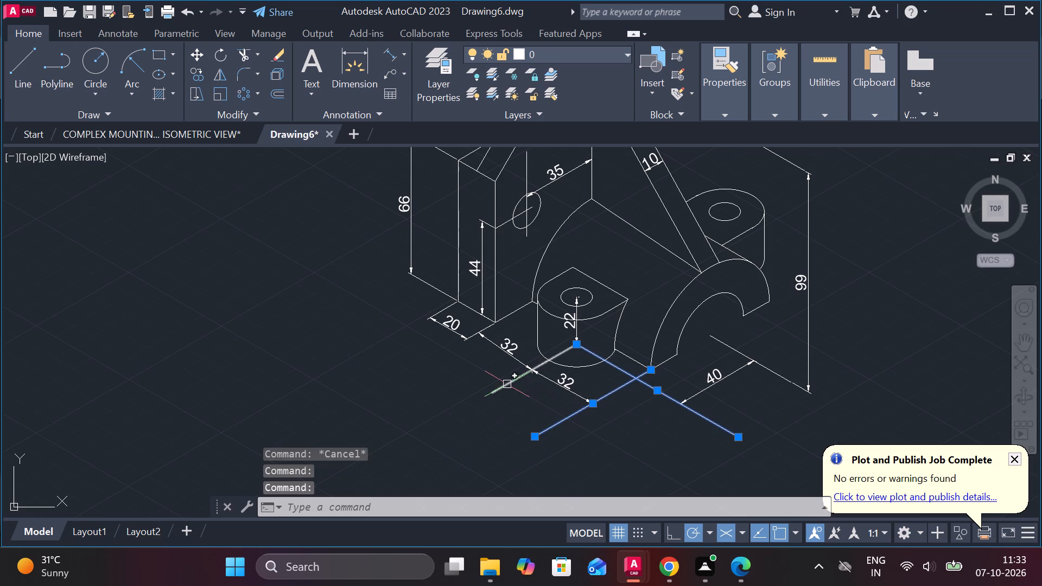
{"action": "left_click", "coordinate": [500, 385]}
{"action": "left_click", "coordinate": [723, 117]}
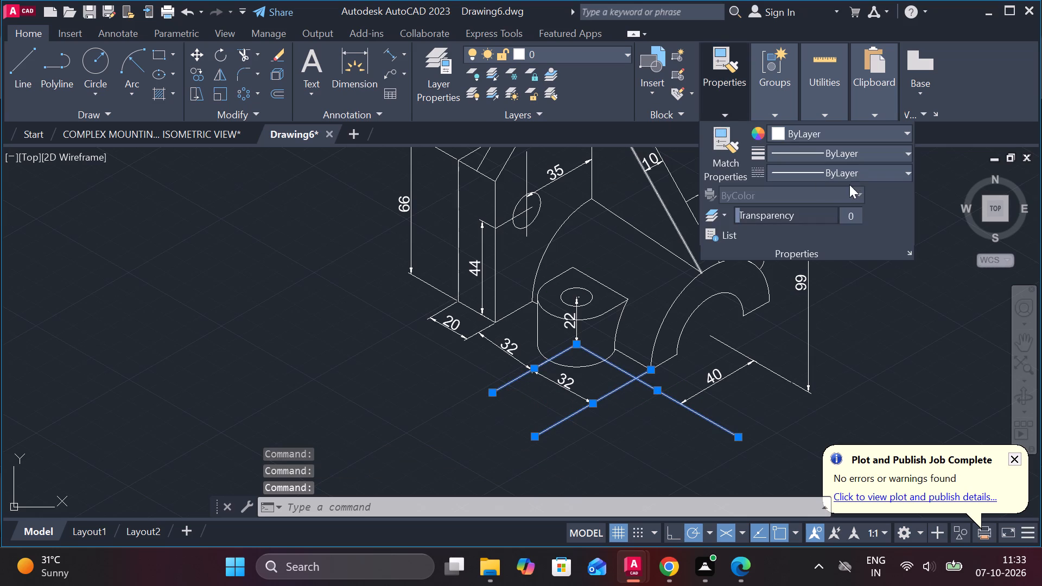
{"action": "left_click", "coordinate": [854, 171]}
{"action": "left_click", "coordinate": [855, 225]}
{"action": "key", "text": "Escape"}
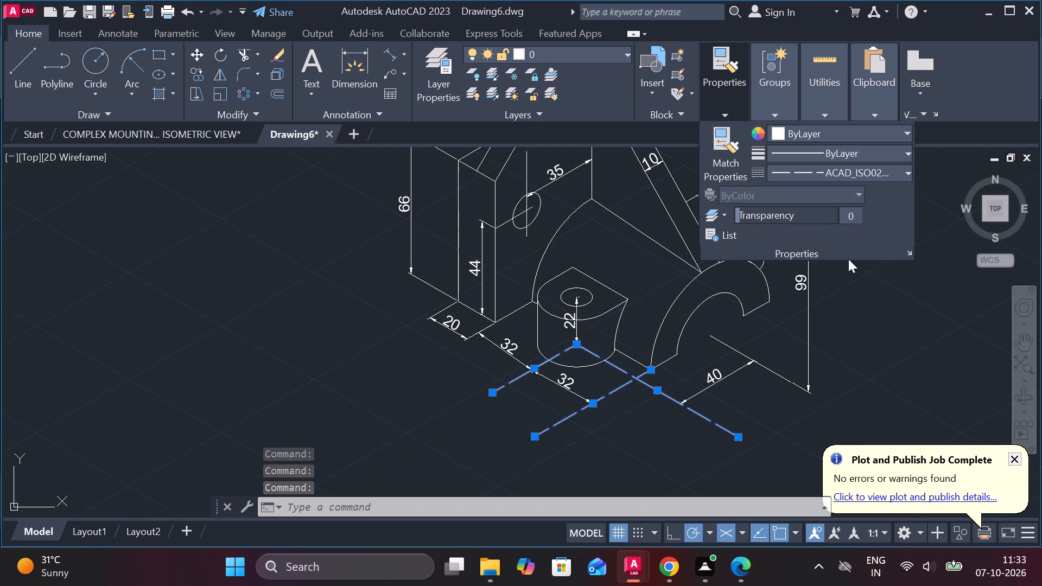
{"action": "key", "text": "Escape"}
Add a multileader reading R 15 to the rounded outer edge of the rear boss's top face.
{"action": "scroll", "coordinate": [796, 402], "scroll_direction": "down", "scroll_amount": 1}
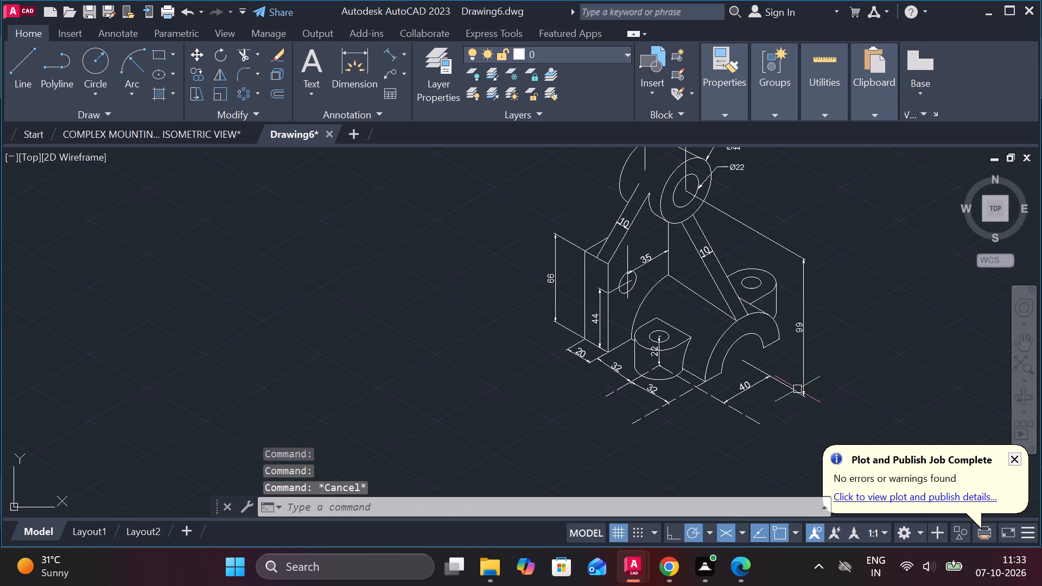
{"action": "middle_click_drag", "start_coordinate": [821, 322], "coordinate": [609, 400]}
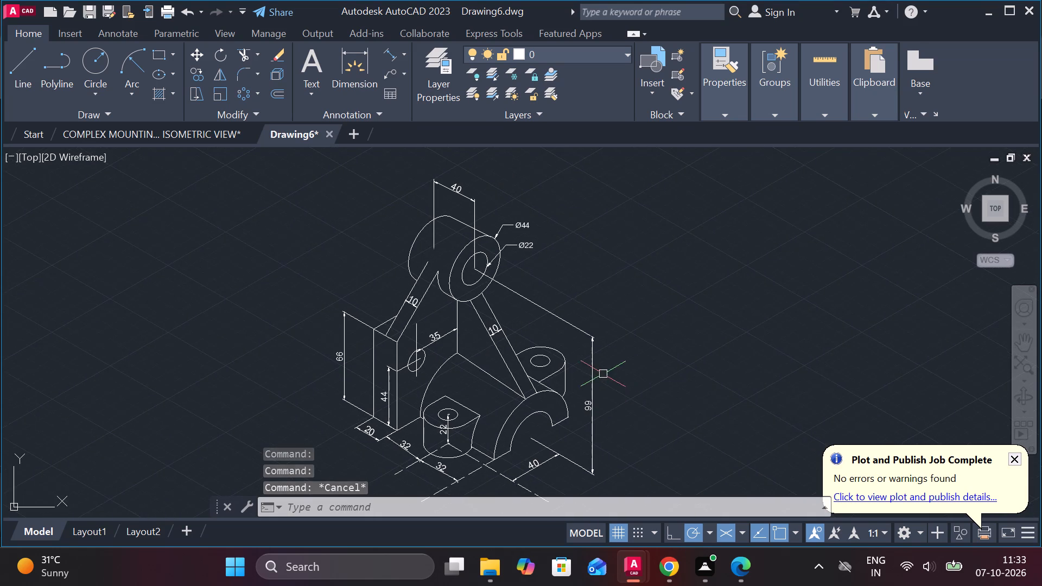
{"action": "middle_click_drag", "start_coordinate": [603, 374], "coordinate": [589, 259]}
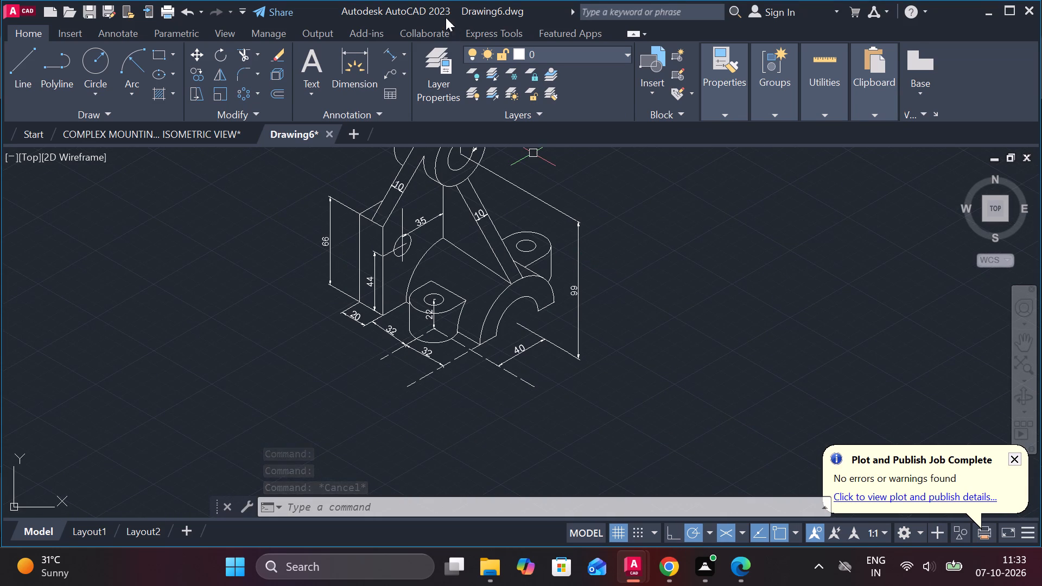
{"action": "left_click", "coordinate": [396, 73]}
{"action": "scroll", "coordinate": [415, 215], "scroll_direction": "up", "scroll_amount": 2}
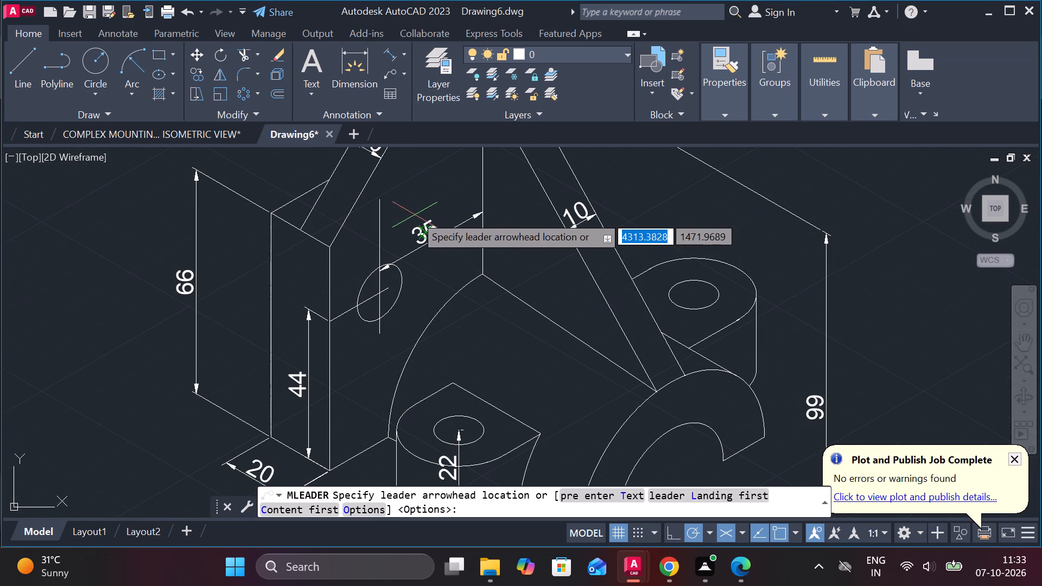
{"action": "middle_click_drag", "start_coordinate": [718, 249], "coordinate": [607, 264]}
{"action": "scroll", "coordinate": [620, 278], "scroll_direction": "up", "scroll_amount": 2}
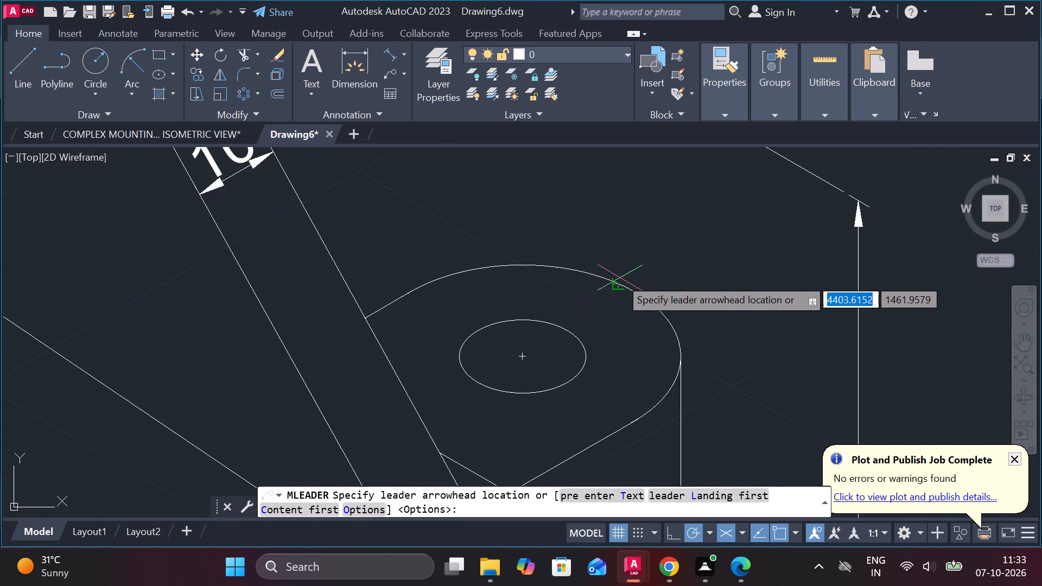
{"action": "left_click", "coordinate": [608, 281]}
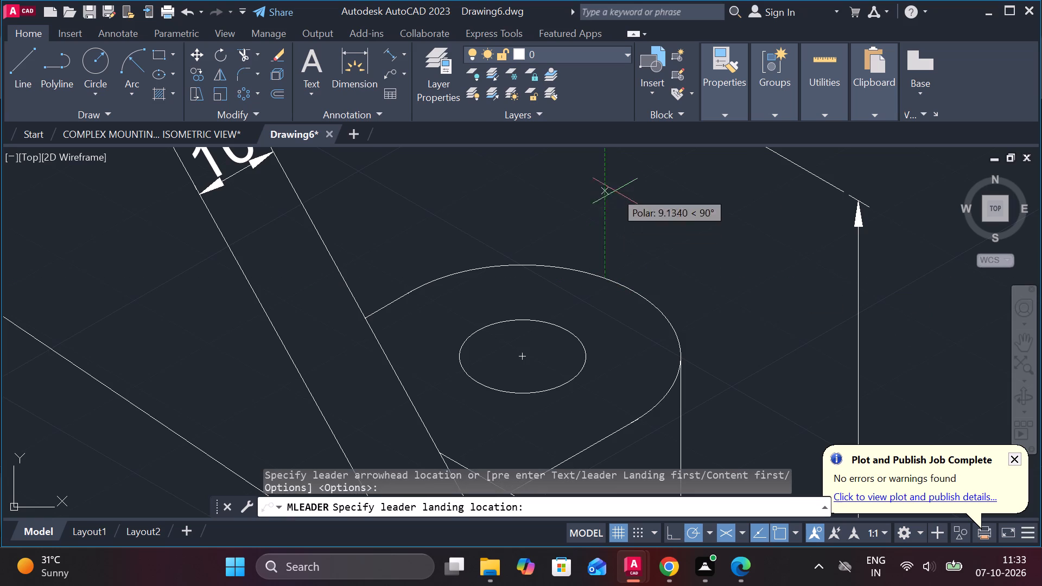
{"action": "left_click", "coordinate": [636, 175]}
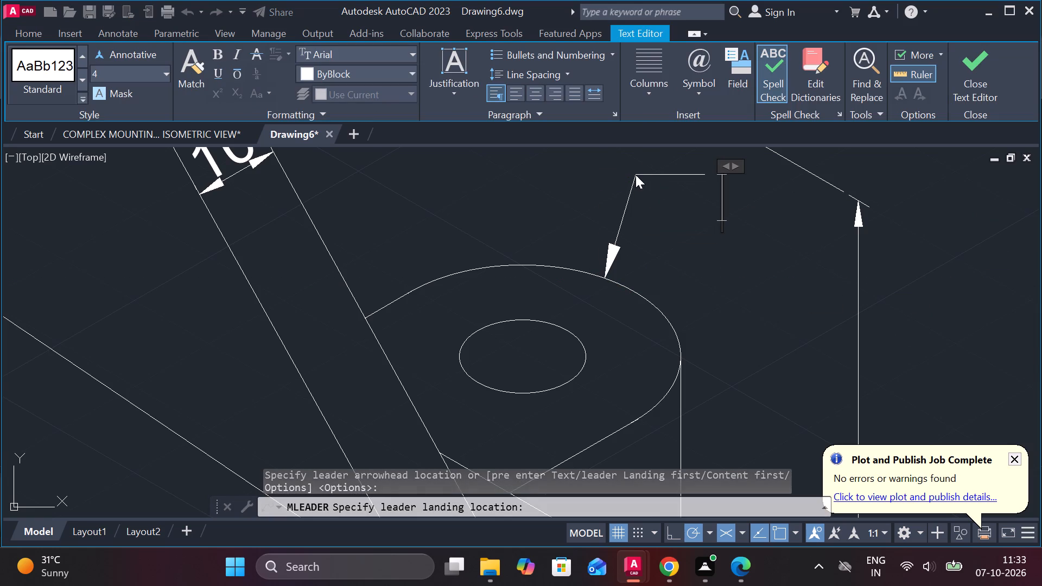
{"action": "key", "text": "r"}
{"action": "key", "text": "BackSpace"}
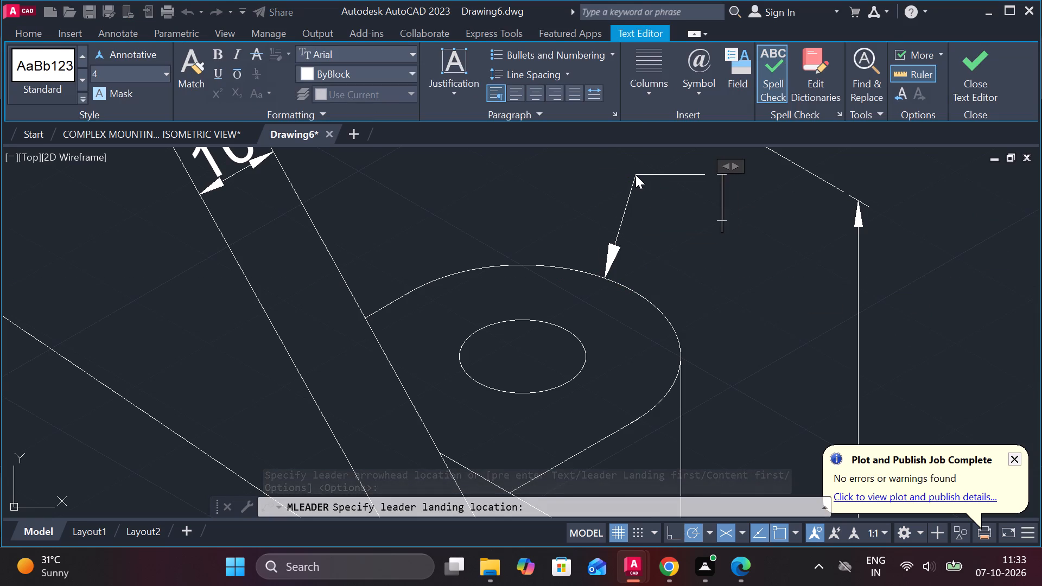
{"action": "type", "text": "R 15"}
{"action": "left_click", "coordinate": [961, 63]}
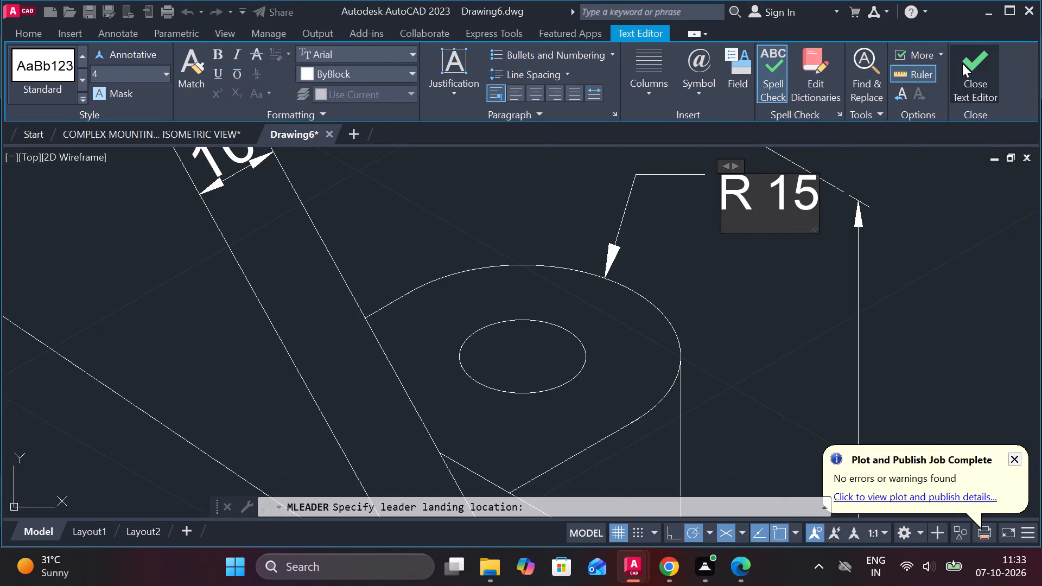
Stretch the R 15 leader's landing point down closer to the rear boss, clear of the slanted extension line.
{"action": "scroll", "coordinate": [799, 291], "scroll_direction": "down", "scroll_amount": 2}
{"action": "scroll", "coordinate": [795, 286], "scroll_direction": "up", "scroll_amount": 1}
{"action": "middle_click_drag", "start_coordinate": [795, 281], "coordinate": [817, 351]}
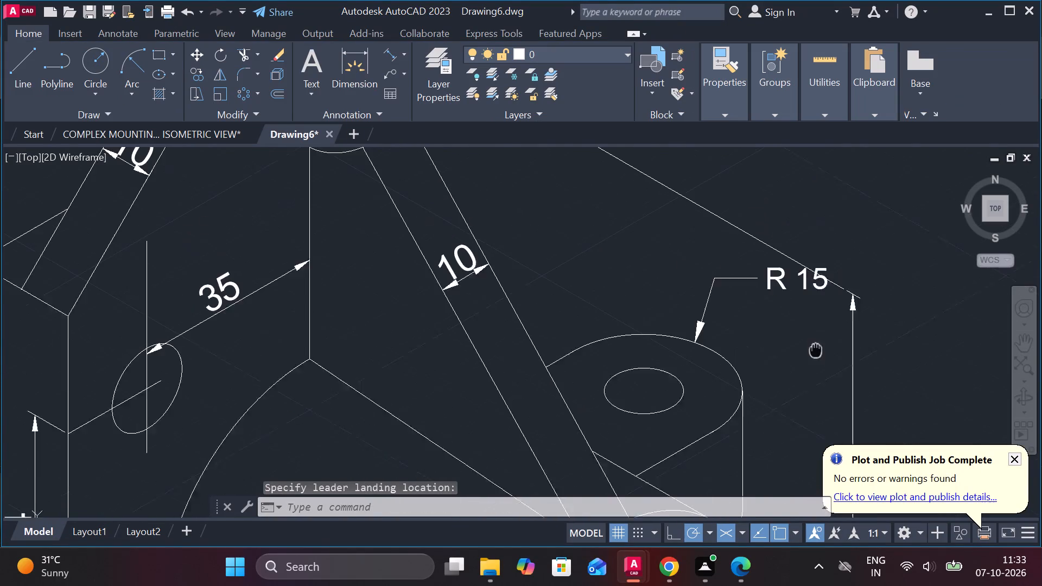
{"action": "middle_click_drag", "start_coordinate": [817, 351], "coordinate": [812, 351]}
{"action": "left_click", "coordinate": [805, 294]}
{"action": "left_click", "coordinate": [719, 292]}
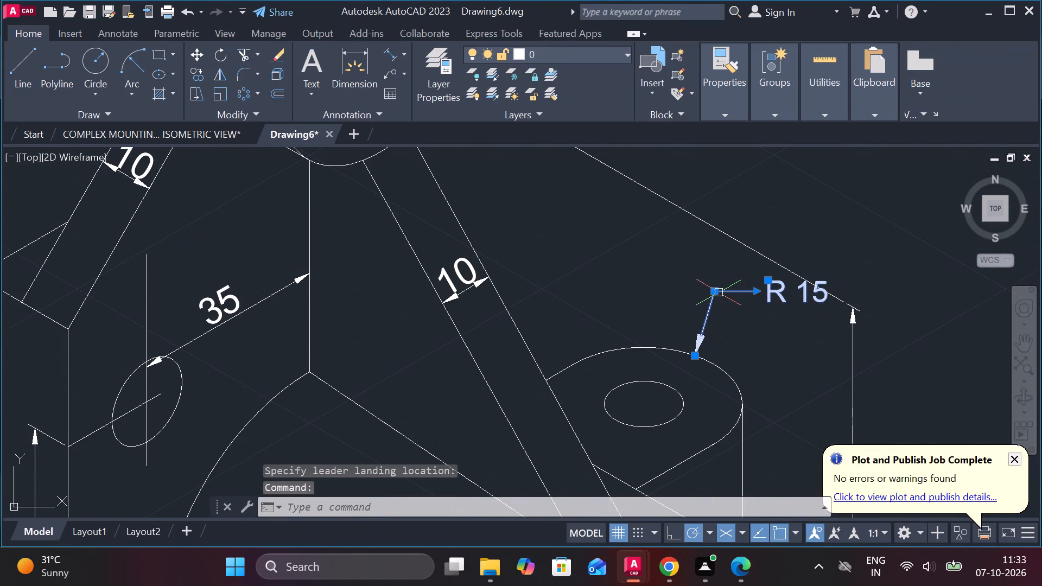
{"action": "left_click", "coordinate": [715, 290]}
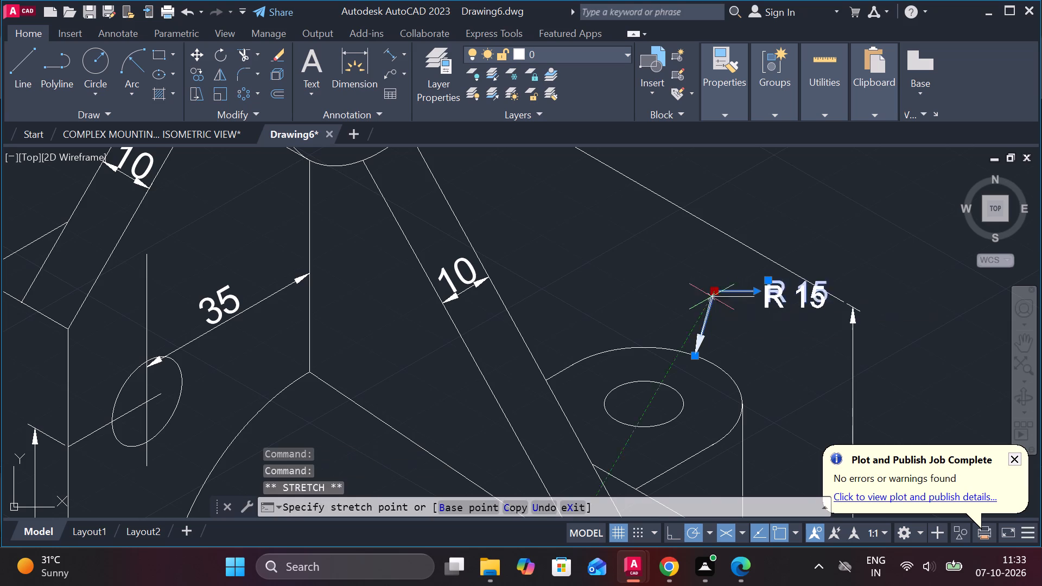
{"action": "left_click", "coordinate": [706, 313]}
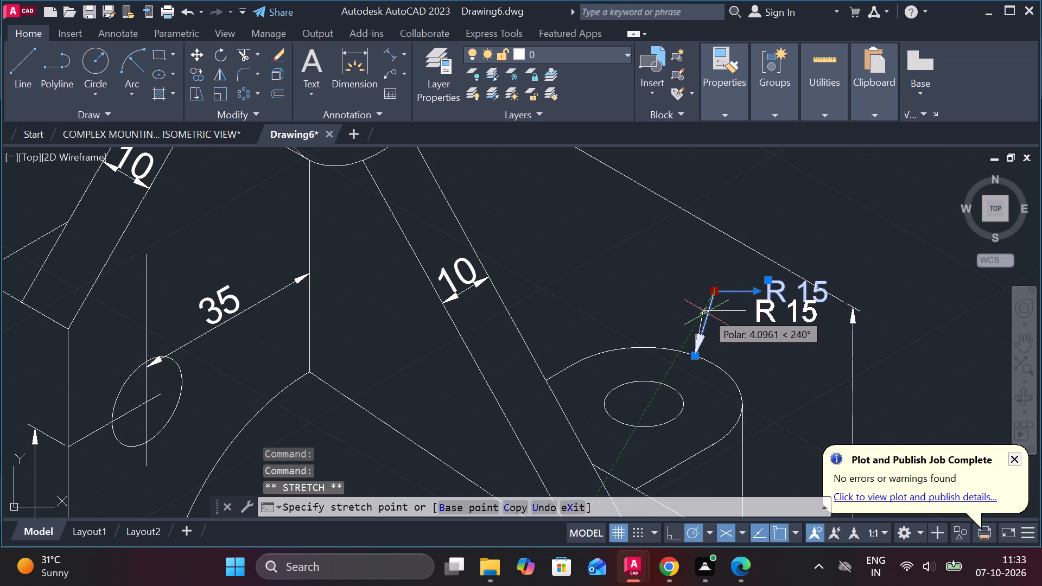
{"action": "key", "text": "Escape"}
{"action": "key", "text": "Escape"}
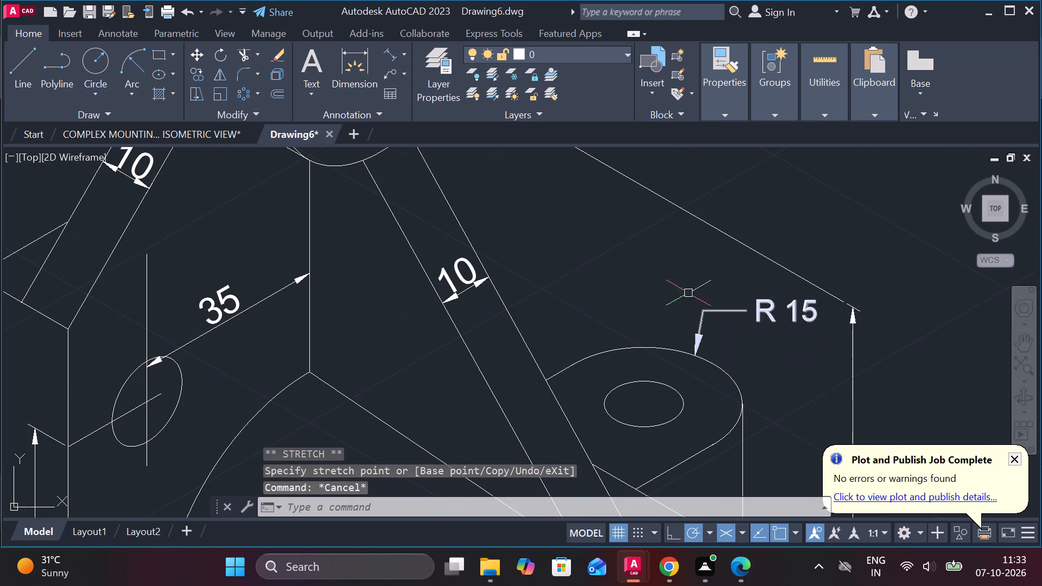
Add a multileader reading Ø12 to the rear boss's hole, with its text above the boss beside the rib.
{"action": "left_click", "coordinate": [389, 72]}
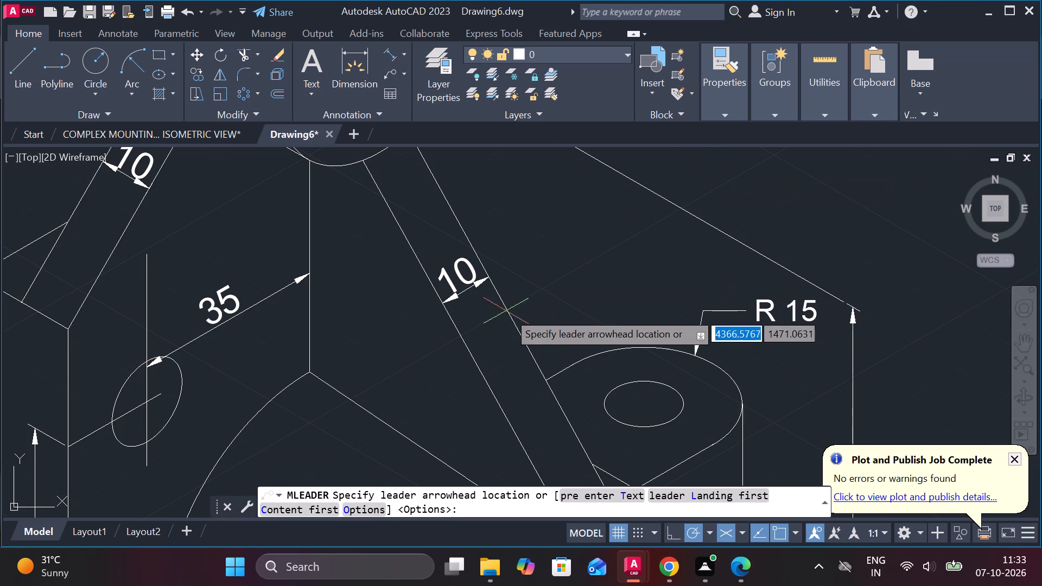
{"action": "left_click", "coordinate": [625, 378]}
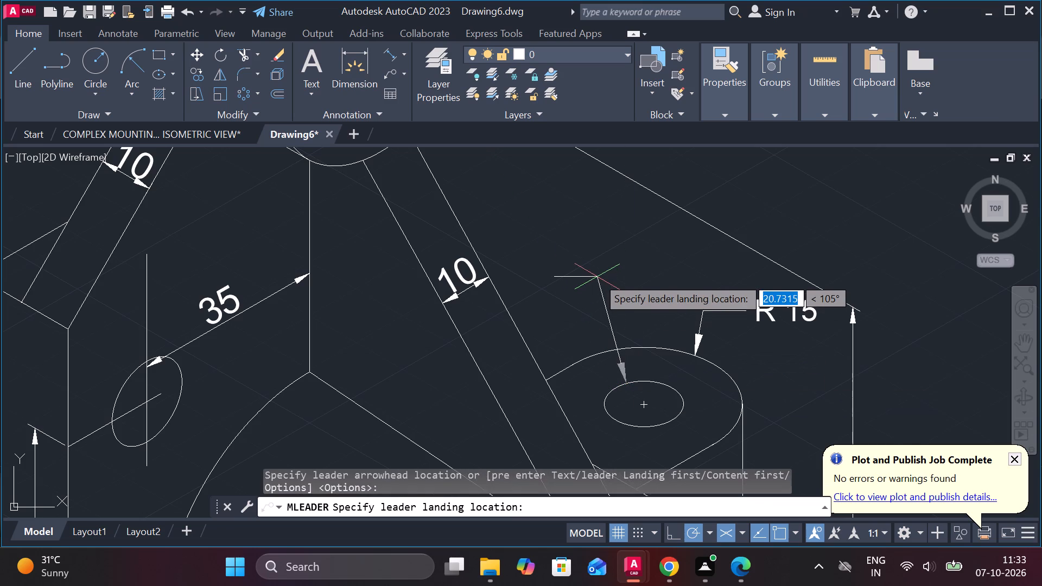
{"action": "left_click", "coordinate": [601, 244]}
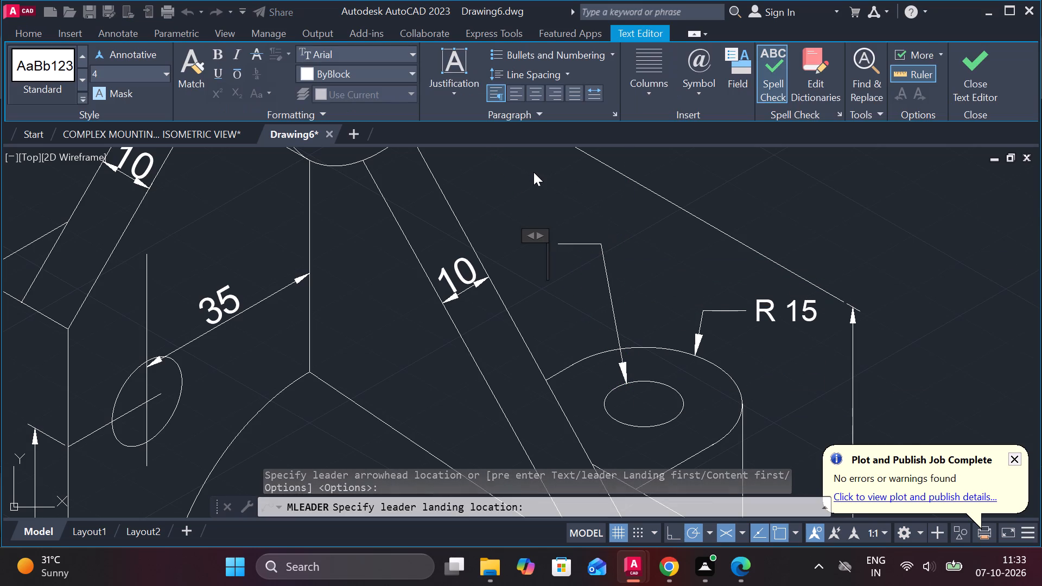
{"action": "left_click", "coordinate": [703, 59]}
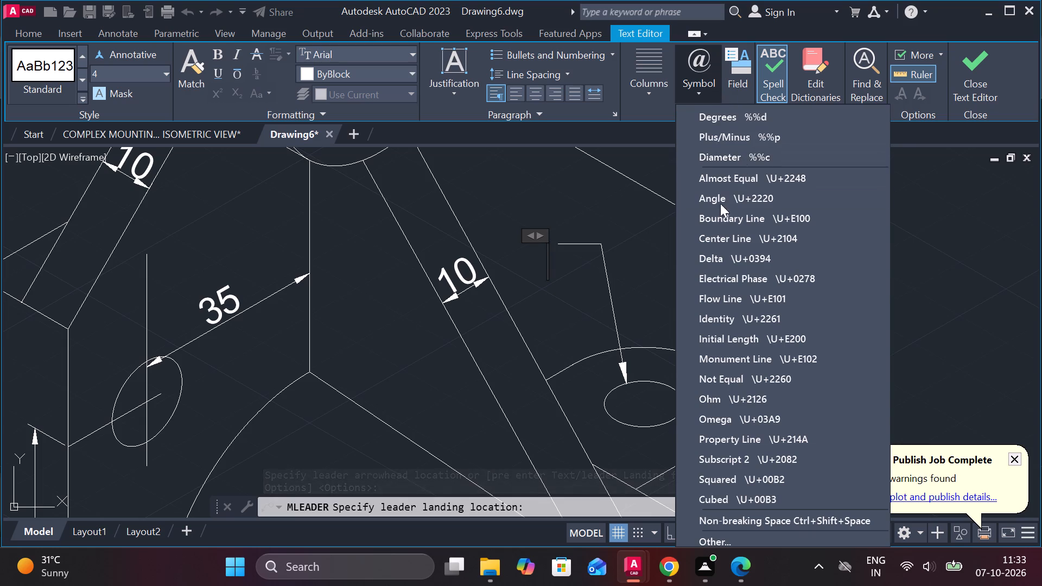
{"action": "left_click", "coordinate": [707, 158]}
{"action": "type", "text": "12"}
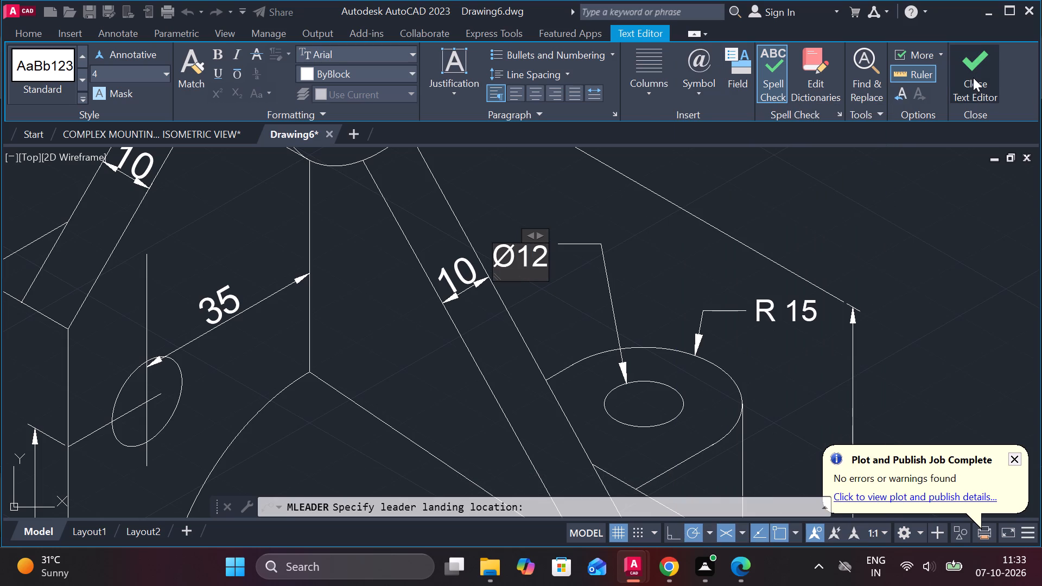
{"action": "left_click", "coordinate": [973, 78]}
Add a multileader reading R32 to the outer arc of the half-cylinder's front face, with its text outside the arc.
{"action": "scroll", "coordinate": [943, 139], "scroll_direction": "down", "scroll_amount": 2}
{"action": "scroll", "coordinate": [824, 319], "scroll_direction": "down", "scroll_amount": 2}
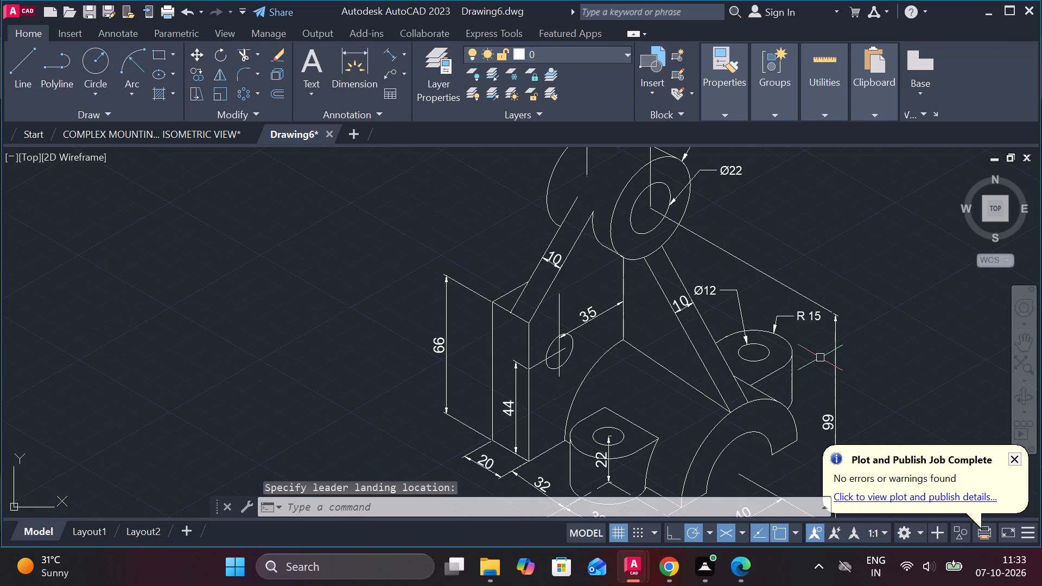
{"action": "middle_click_drag", "start_coordinate": [820, 358], "coordinate": [776, 204]}
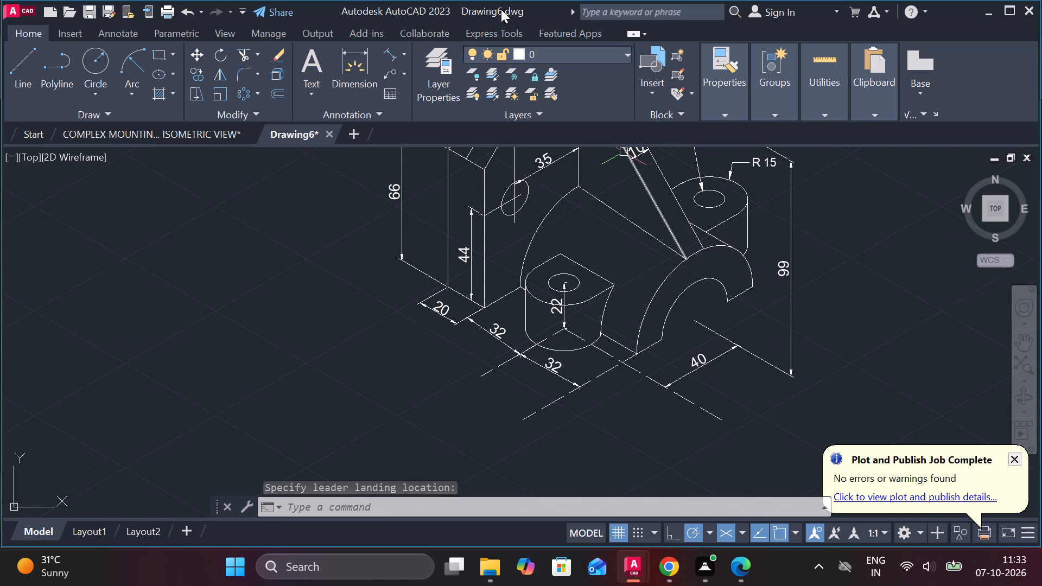
{"action": "left_click", "coordinate": [388, 79]}
{"action": "scroll", "coordinate": [717, 262], "scroll_direction": "up", "scroll_amount": 1}
{"action": "middle_click_drag", "start_coordinate": [725, 268], "coordinate": [723, 269]}
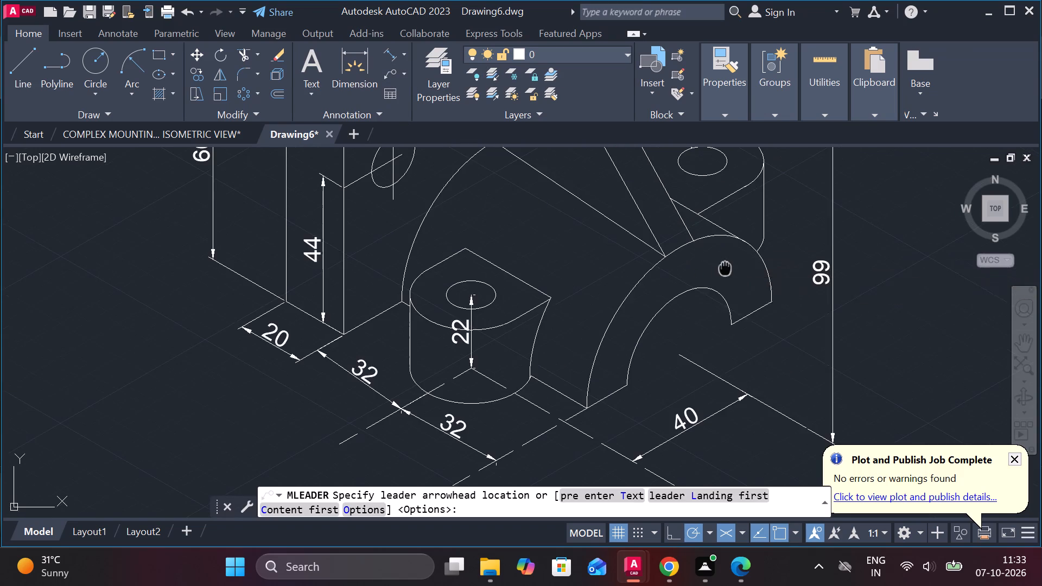
{"action": "middle_click_drag", "start_coordinate": [723, 269], "coordinate": [595, 257]}
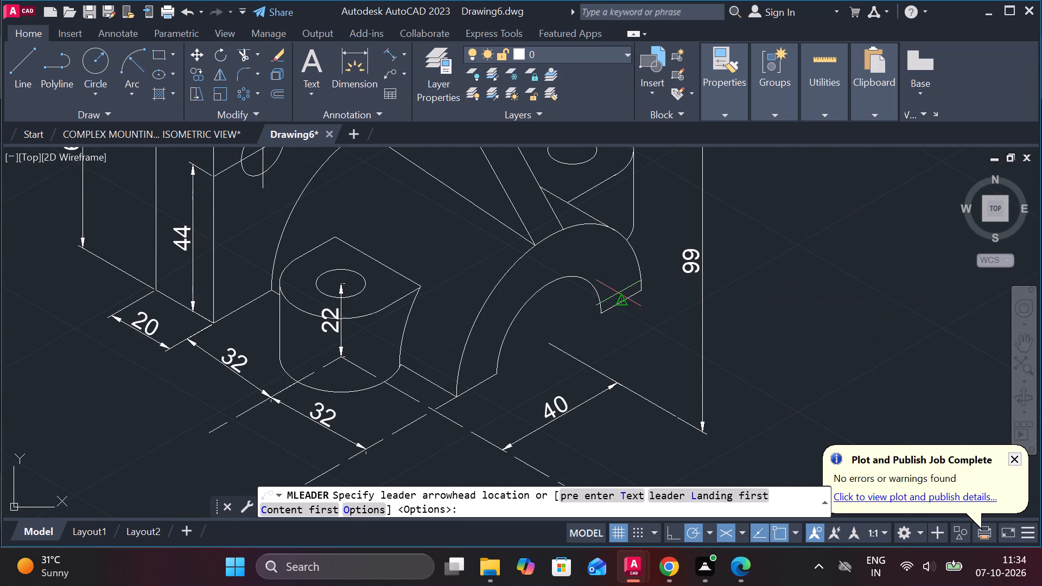
{"action": "left_click", "coordinate": [506, 264]}
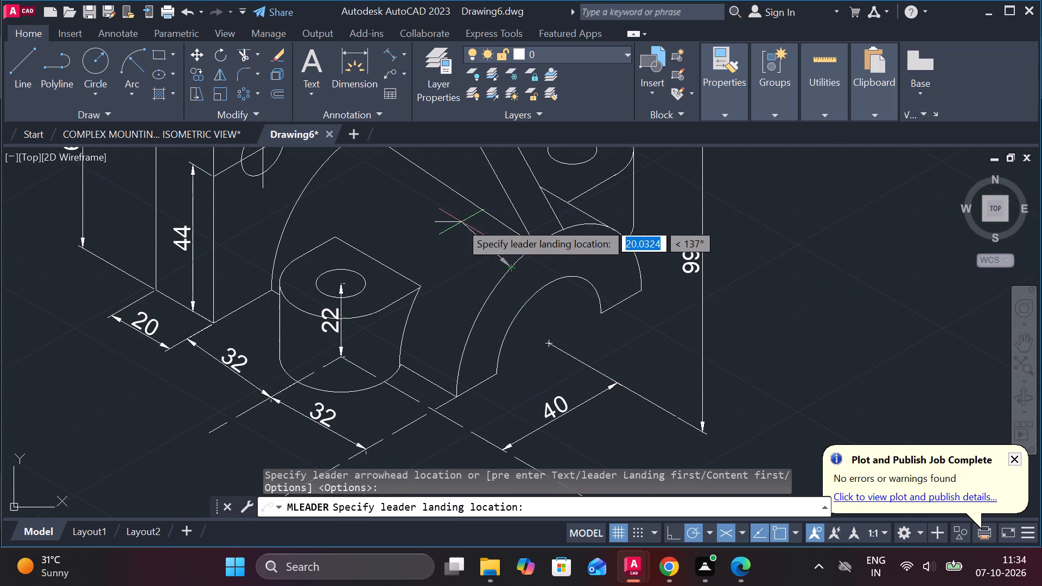
{"action": "left_click", "coordinate": [466, 219]}
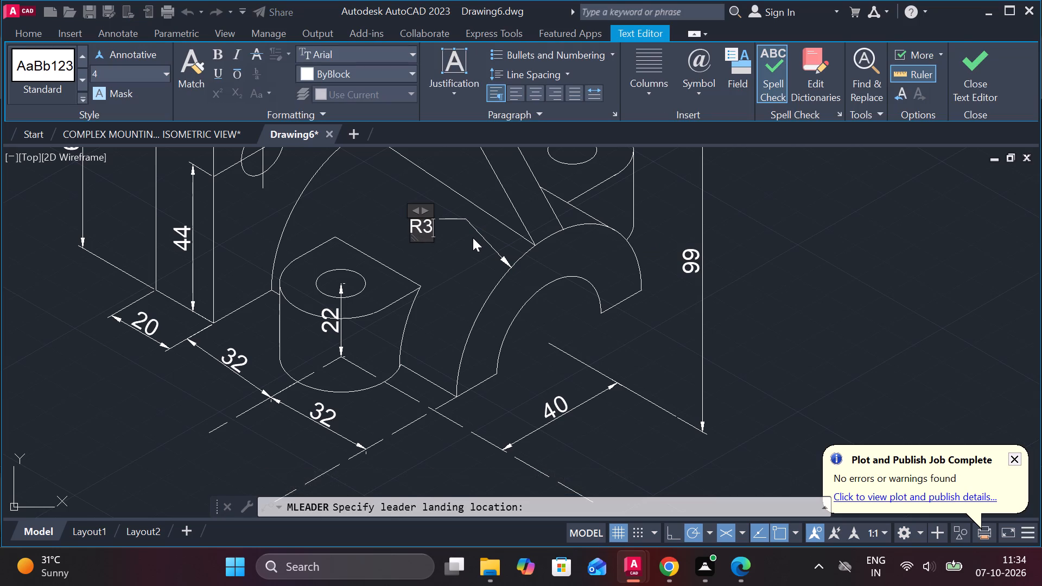
{"action": "left_click", "coordinate": [976, 63]}
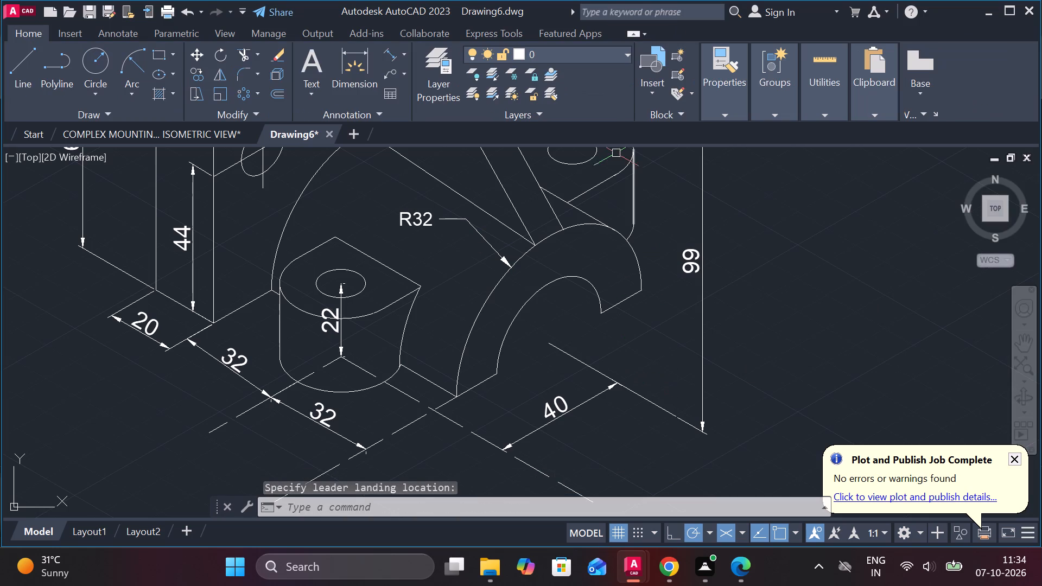
Add a multileader reading R18 to the inner arc of the half-cylinder's front face, with its text inside the opening.
{"action": "left_click", "coordinate": [382, 73]}
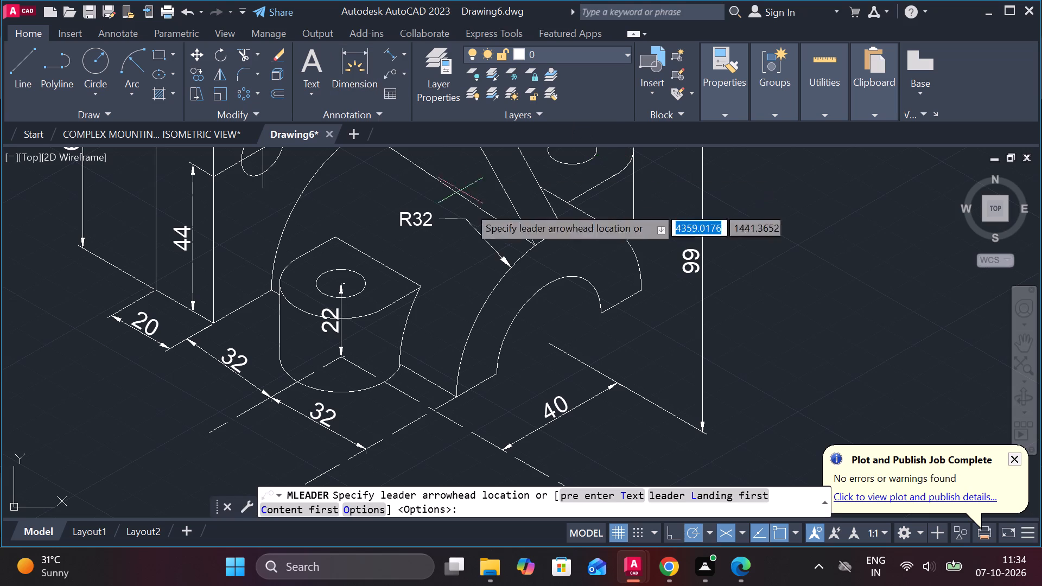
{"action": "scroll", "coordinate": [558, 331], "scroll_direction": "up", "scroll_amount": 2}
{"action": "left_click", "coordinate": [472, 253]}
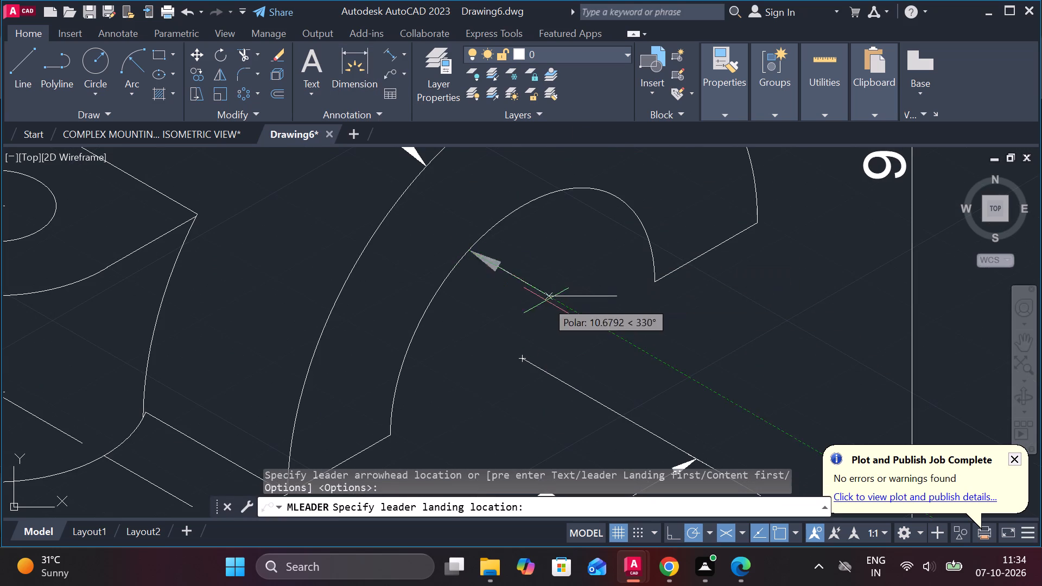
{"action": "left_click", "coordinate": [576, 361]}
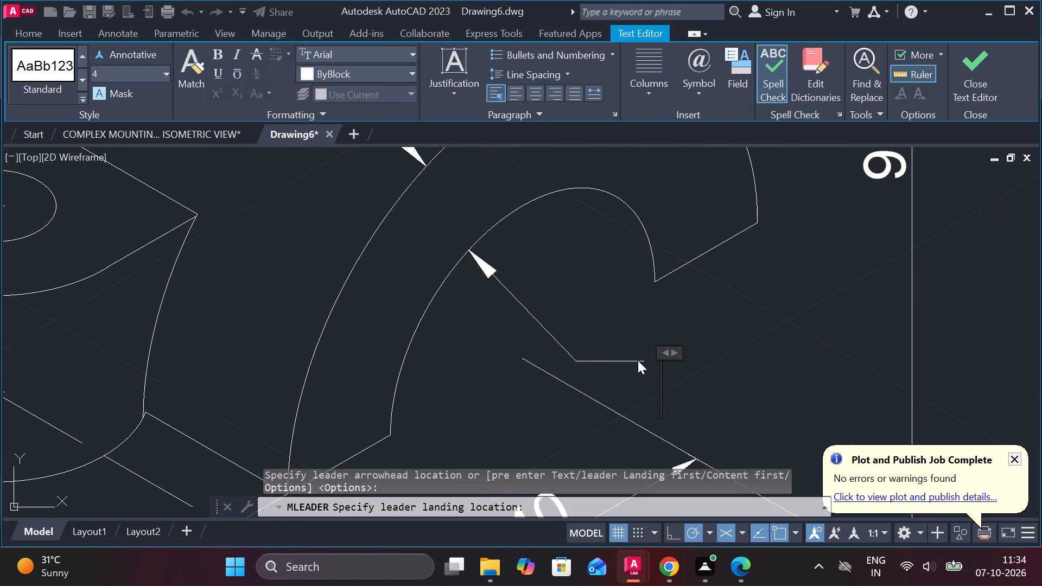
{"action": "key", "text": "r"}
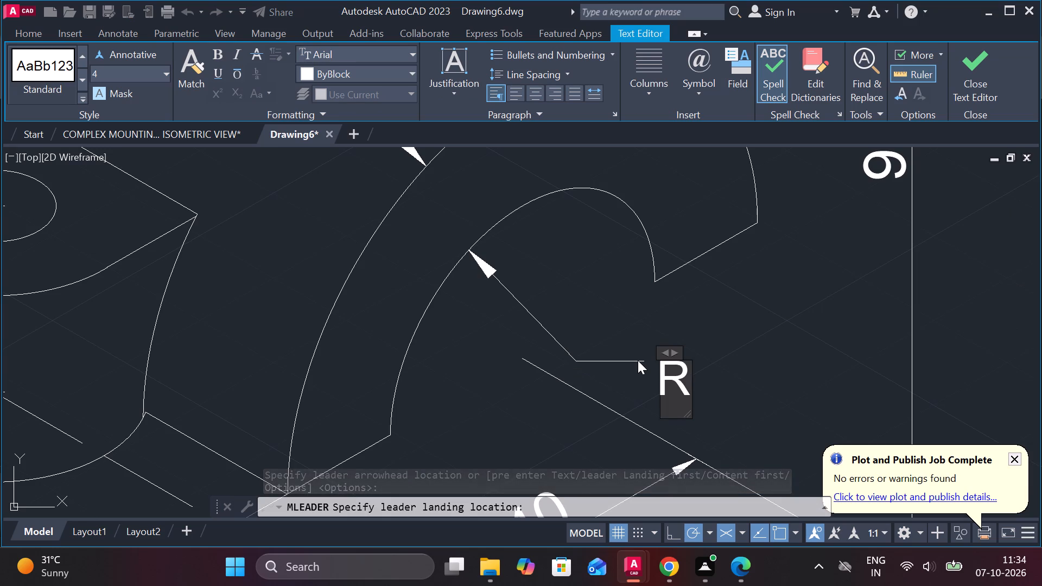
{"action": "type", "text": "18"}
{"action": "left_click", "coordinate": [984, 83]}
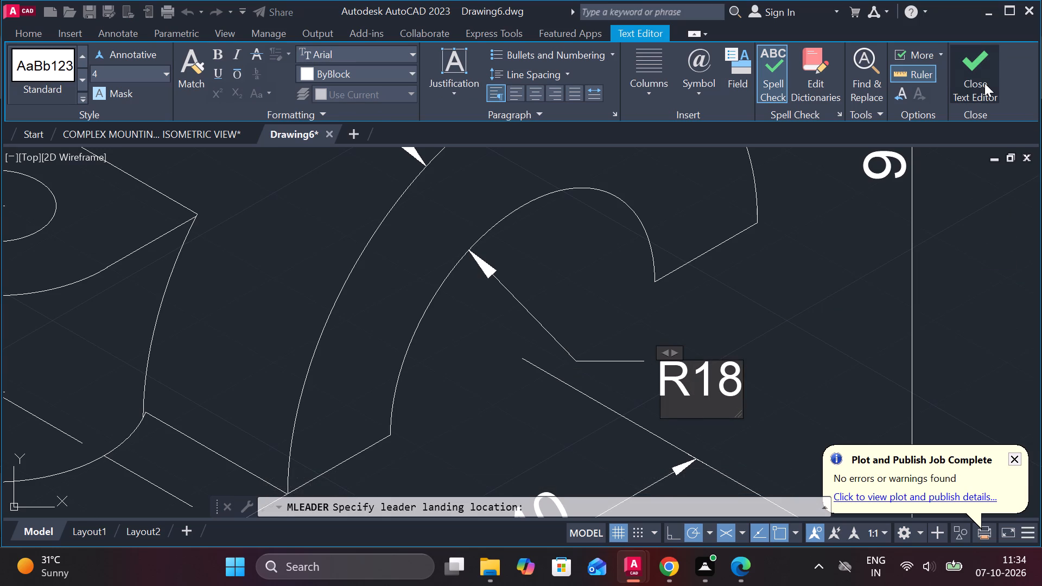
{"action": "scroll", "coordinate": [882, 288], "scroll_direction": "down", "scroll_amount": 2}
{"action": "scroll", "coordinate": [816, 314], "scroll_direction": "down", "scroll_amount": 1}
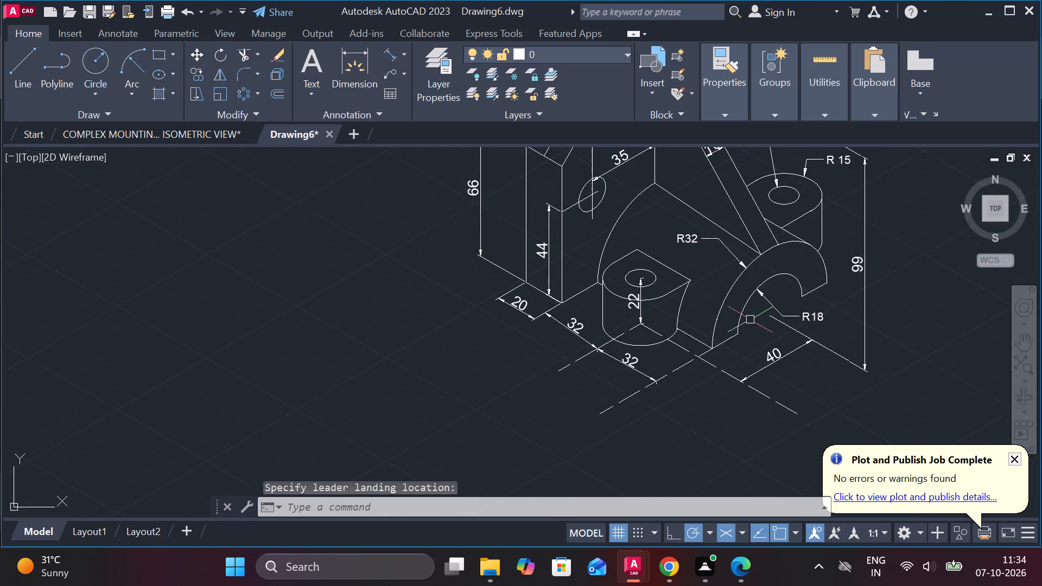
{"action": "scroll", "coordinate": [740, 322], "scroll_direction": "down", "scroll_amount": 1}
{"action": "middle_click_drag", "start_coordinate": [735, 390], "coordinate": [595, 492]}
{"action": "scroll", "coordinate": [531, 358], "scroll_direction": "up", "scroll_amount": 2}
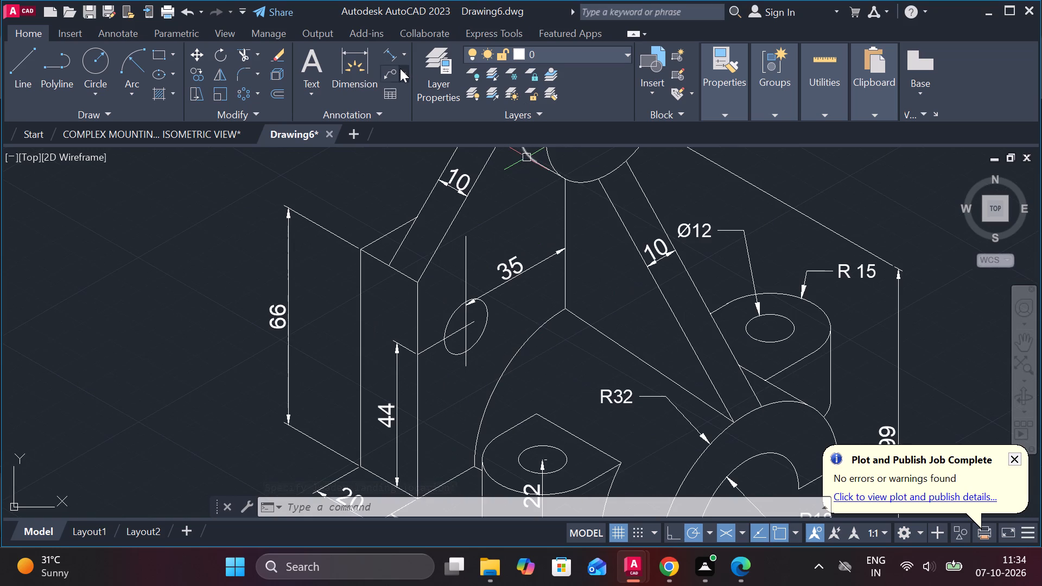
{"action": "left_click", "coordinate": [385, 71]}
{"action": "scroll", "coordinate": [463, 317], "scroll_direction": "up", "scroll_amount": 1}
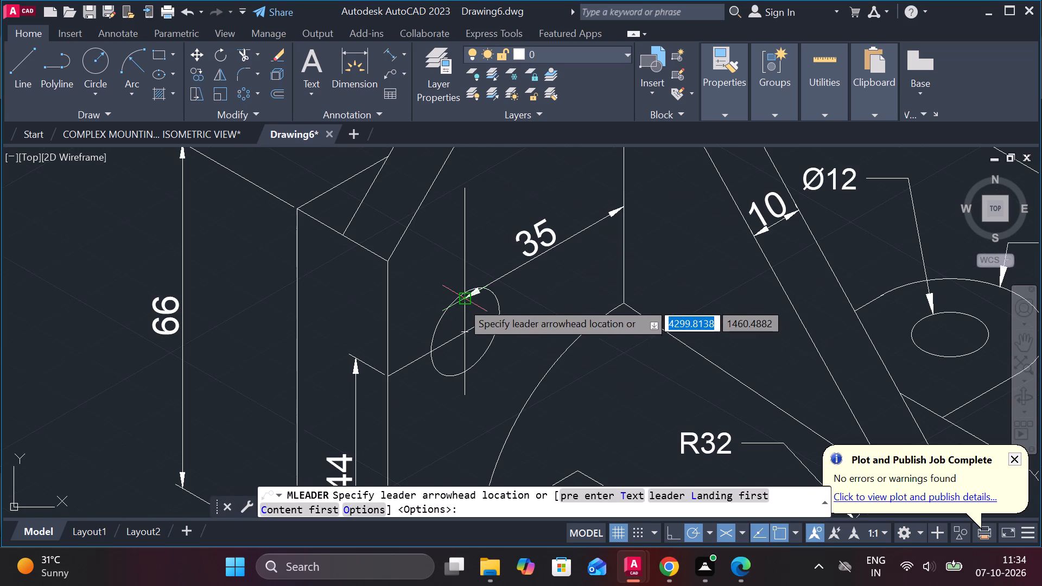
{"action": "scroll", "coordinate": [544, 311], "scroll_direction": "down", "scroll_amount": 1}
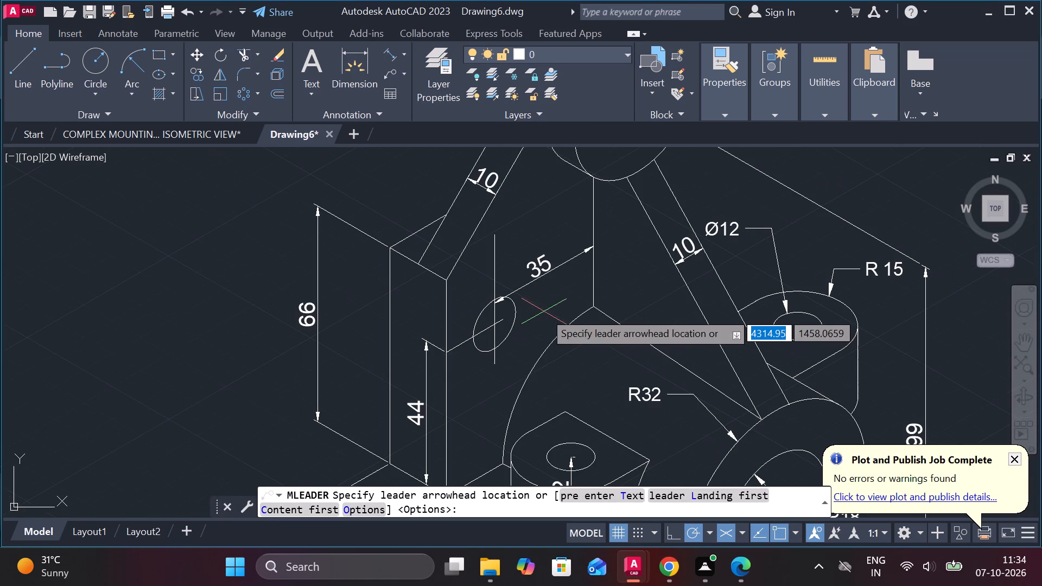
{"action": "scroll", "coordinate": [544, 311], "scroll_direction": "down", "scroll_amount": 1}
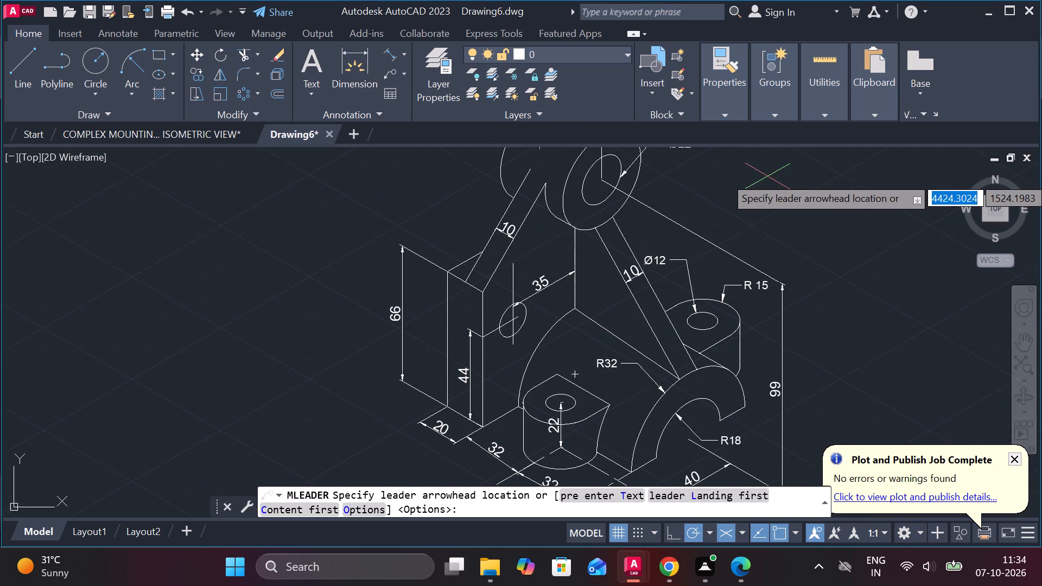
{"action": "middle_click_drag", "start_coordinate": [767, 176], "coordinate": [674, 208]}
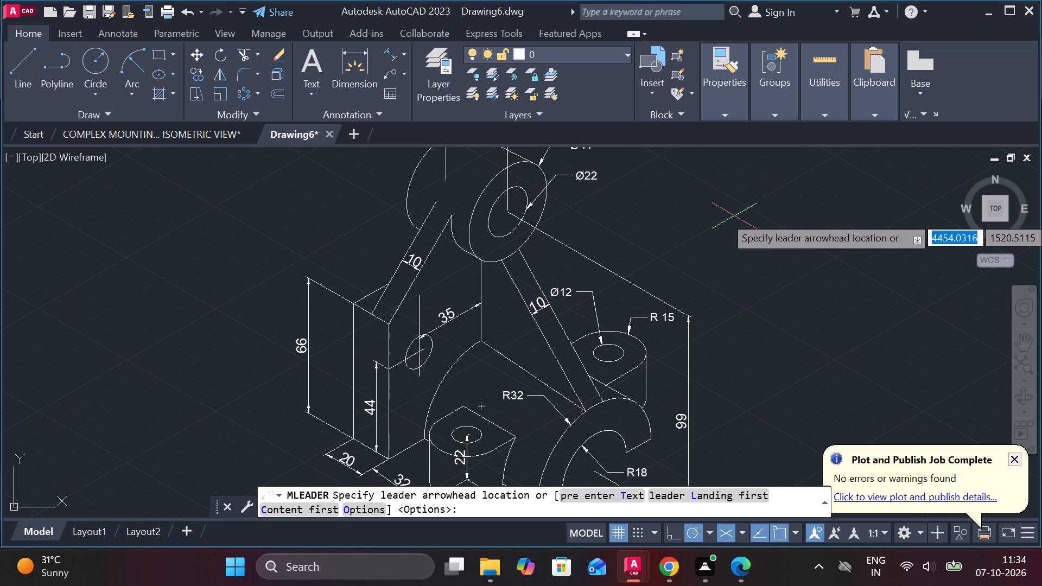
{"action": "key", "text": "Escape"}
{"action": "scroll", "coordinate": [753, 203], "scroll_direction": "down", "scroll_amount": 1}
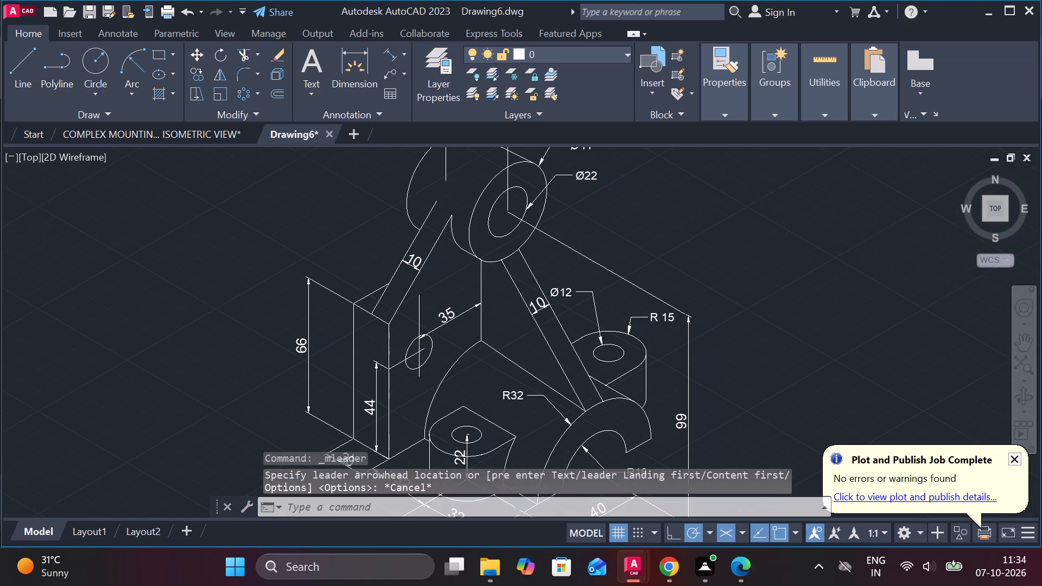
Draw the rear plate's outline: a vertical line about 59 mm up from the rear boss, continued at 150° into the top cylinder's front face.
{"action": "left_click", "coordinate": [12, 65]}
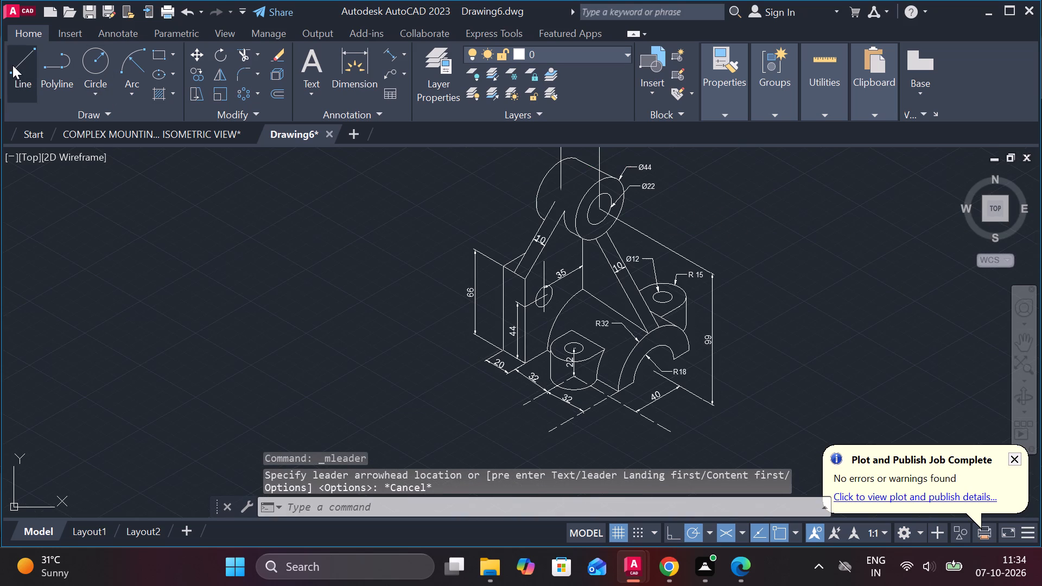
{"action": "scroll", "coordinate": [709, 254], "scroll_direction": "up", "scroll_amount": 2}
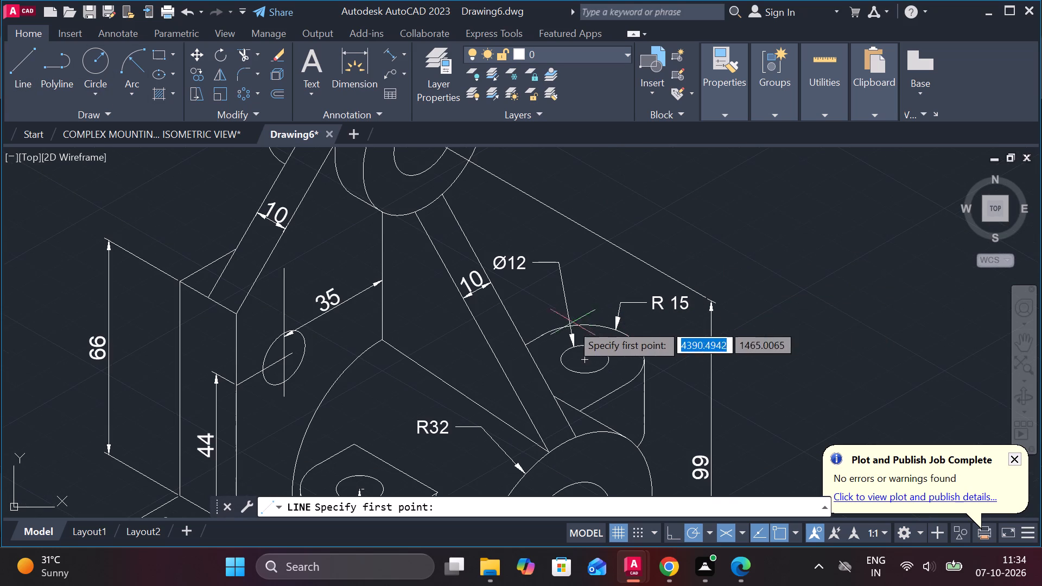
{"action": "left_click", "coordinate": [544, 332]}
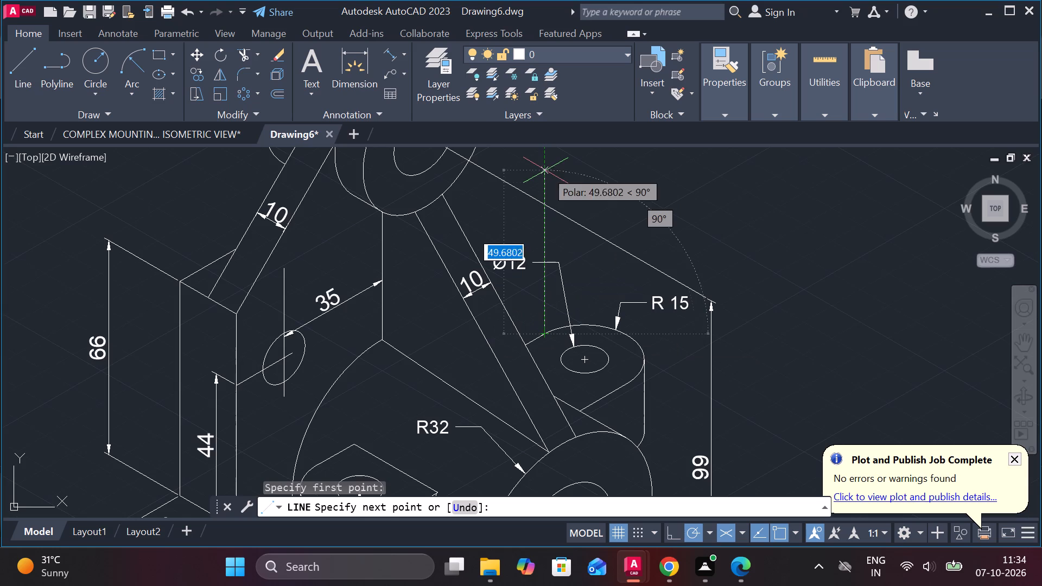
{"action": "middle_click_drag", "start_coordinate": [547, 170], "coordinate": [557, 309]}
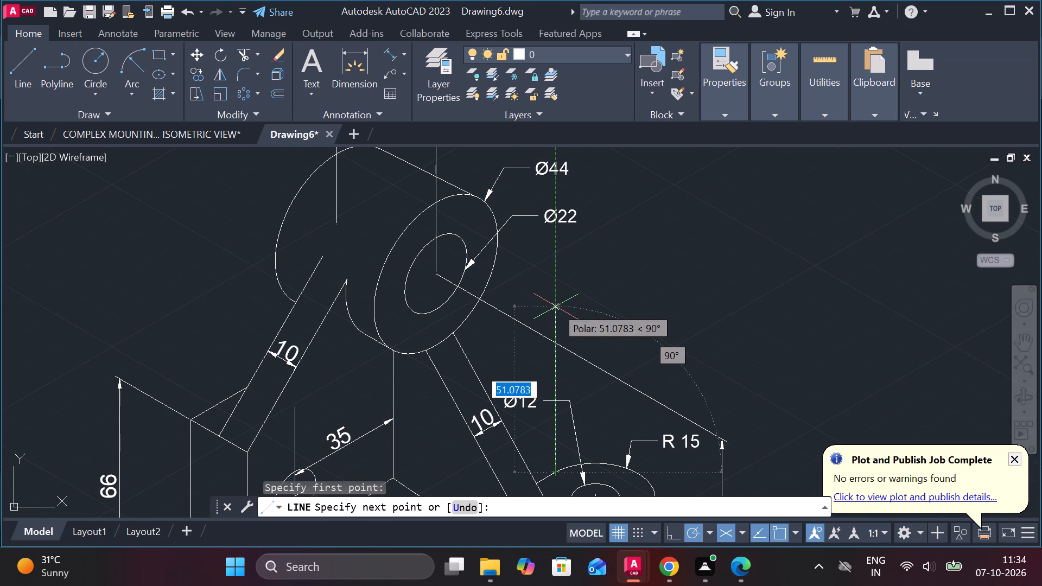
{"action": "left_click", "coordinate": [561, 269]}
{"action": "scroll", "coordinate": [494, 206], "scroll_direction": "up", "scroll_amount": 2}
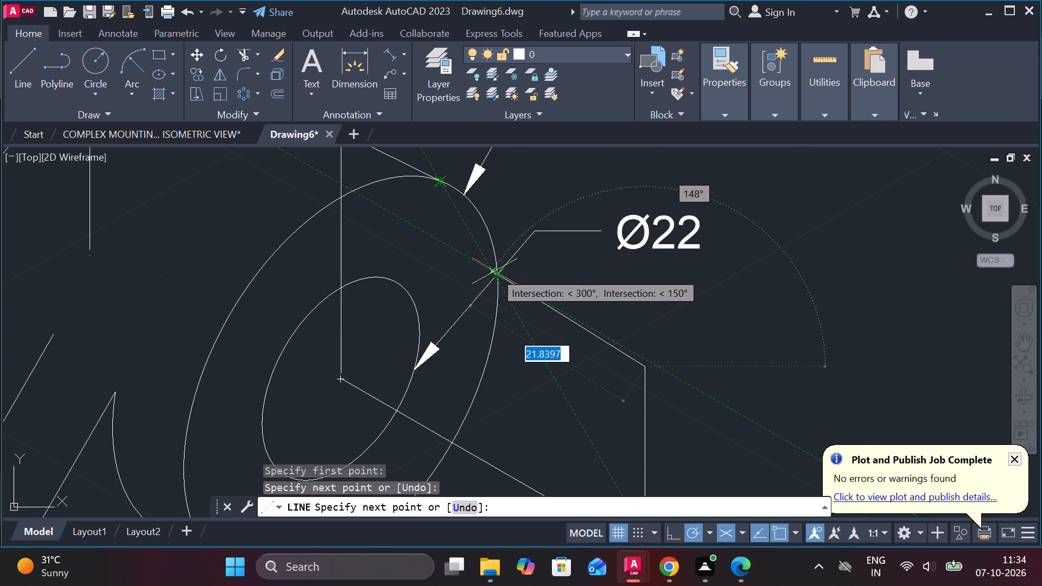
{"action": "scroll", "coordinate": [504, 303], "scroll_direction": "up", "scroll_amount": 3}
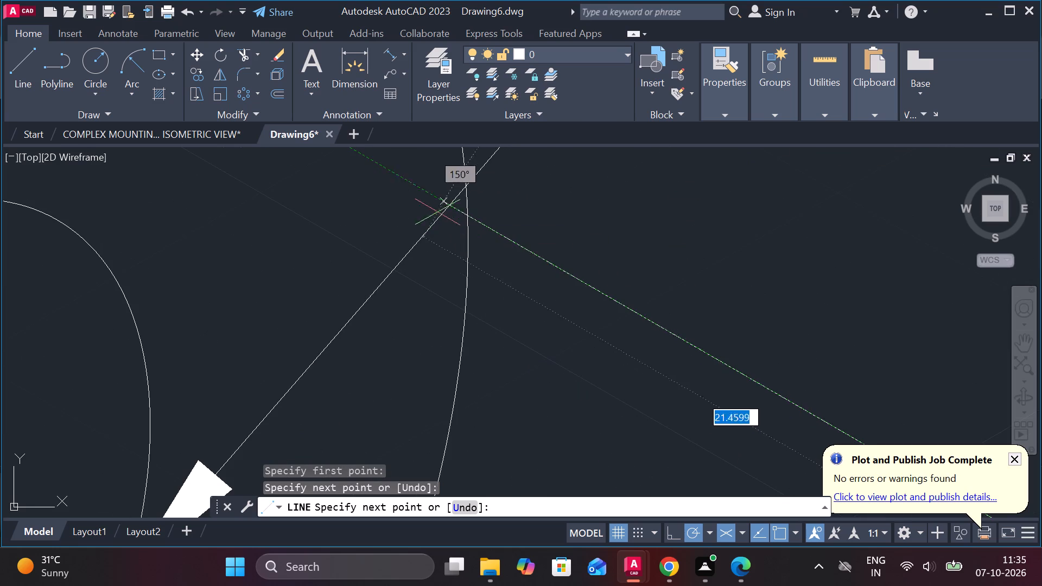
{"action": "left_click", "coordinate": [381, 158]}
{"action": "scroll", "coordinate": [507, 222], "scroll_direction": "down", "scroll_amount": 3}
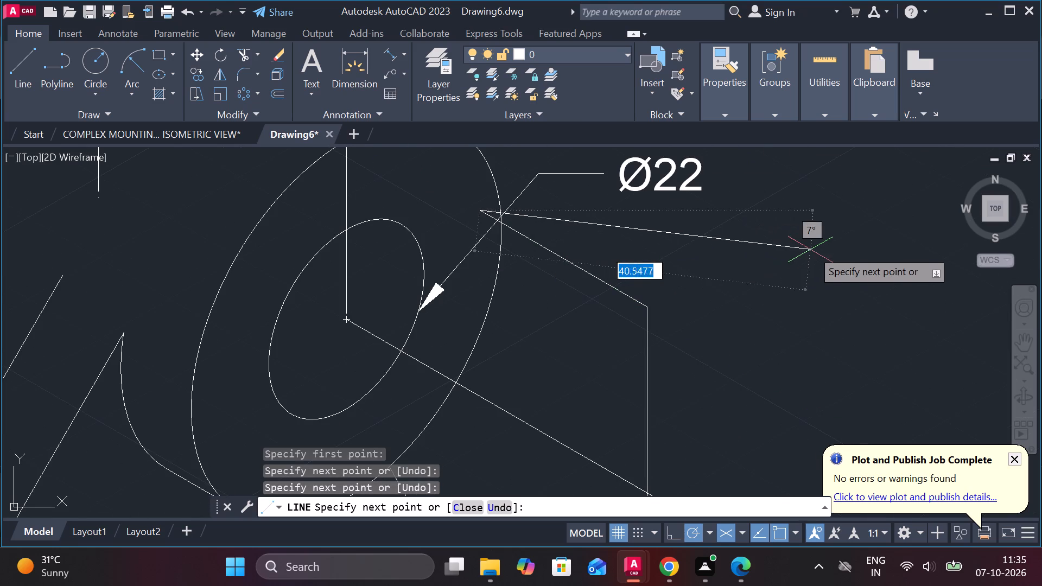
{"action": "key", "text": "Escape"}
Trim the slanted line's overshoot inside the top cylinder's front face so it ends on the outer circle.
{"action": "key", "text": "t"}
{"action": "type", "text": "R"}
{"action": "key", "text": "space"}
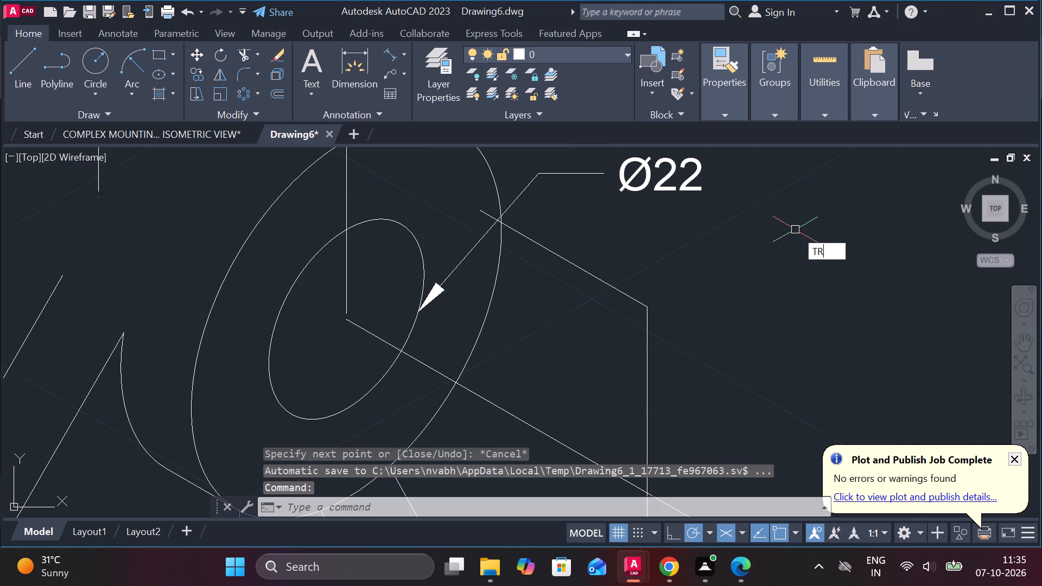
{"action": "left_click", "coordinate": [478, 210]}
{"action": "scroll", "coordinate": [484, 220], "scroll_direction": "up", "scroll_amount": 3}
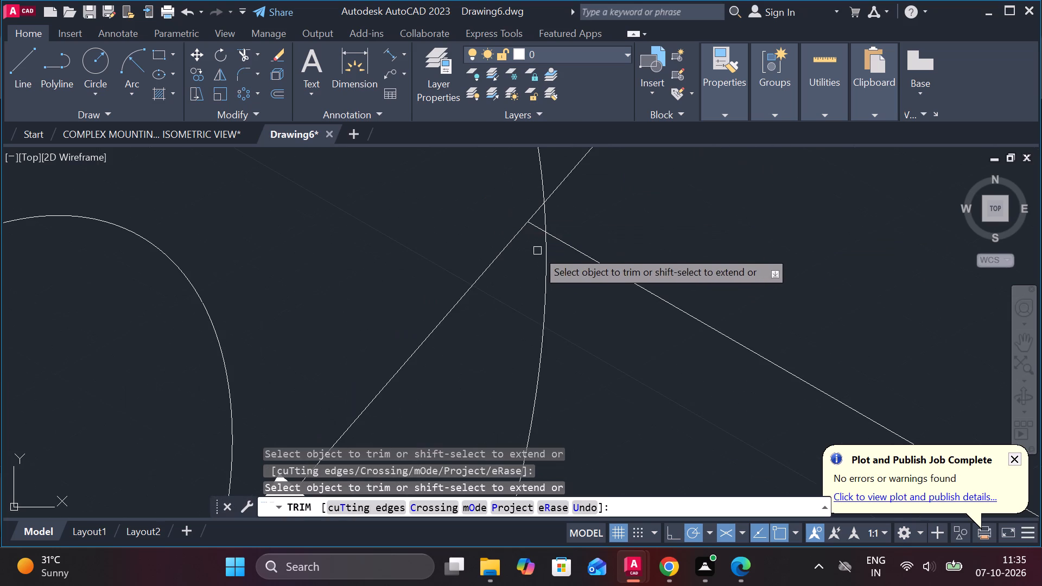
{"action": "left_click", "coordinate": [536, 232]}
{"action": "scroll", "coordinate": [536, 232], "scroll_direction": "down", "scroll_amount": 4}
{"action": "scroll", "coordinate": [578, 244], "scroll_direction": "down", "scroll_amount": 3}
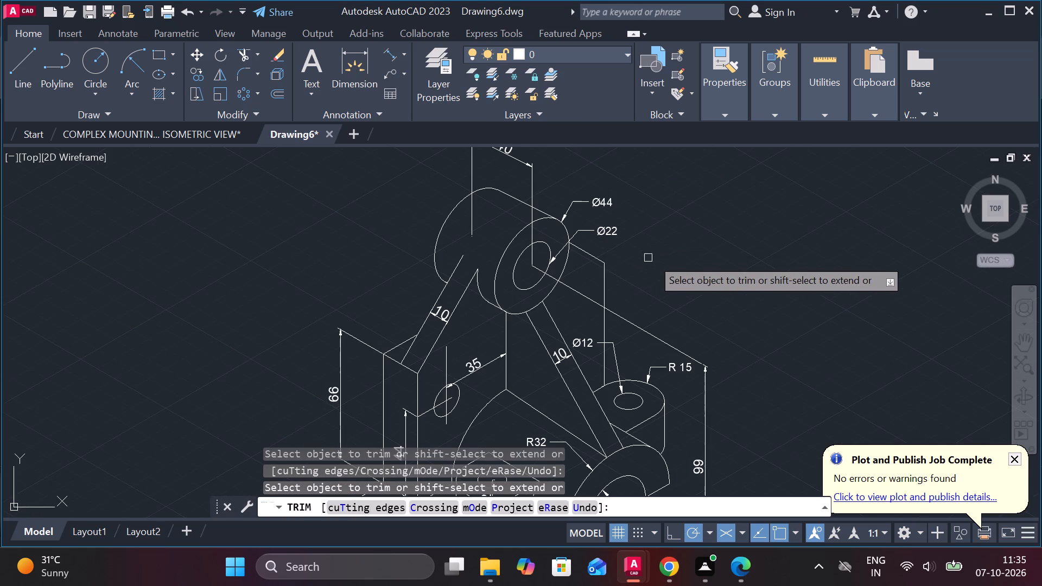
{"action": "middle_click_drag", "start_coordinate": [668, 261], "coordinate": [669, 246]}
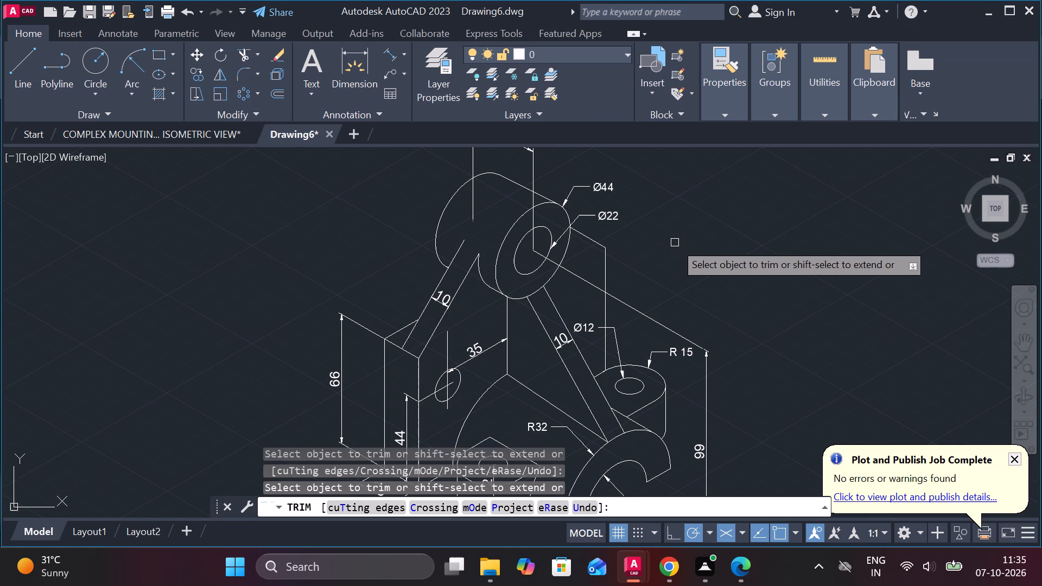
{"action": "middle_click_drag", "start_coordinate": [675, 243], "coordinate": [675, 214]}
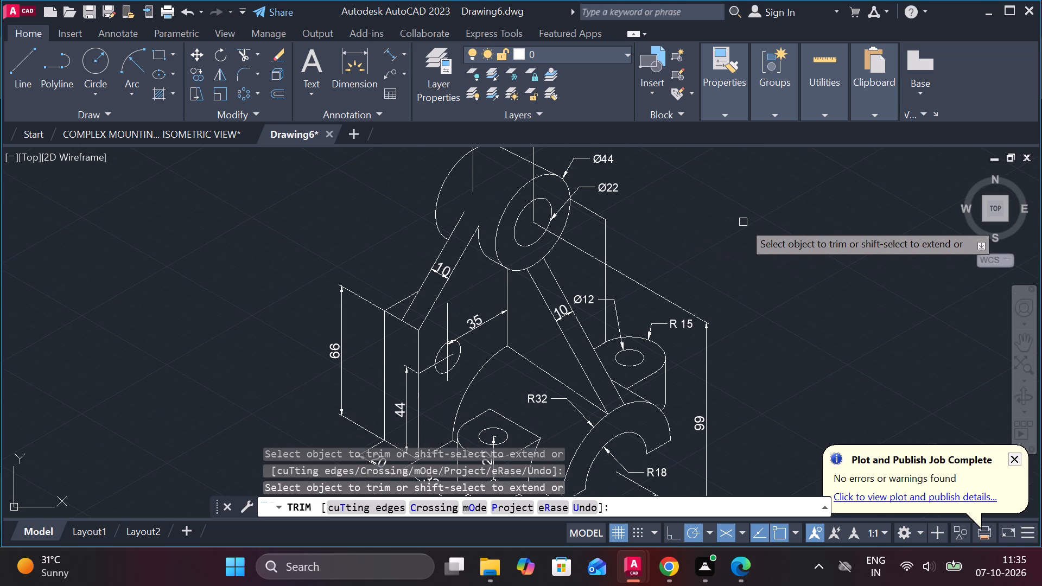
{"action": "key", "text": "Escape"}
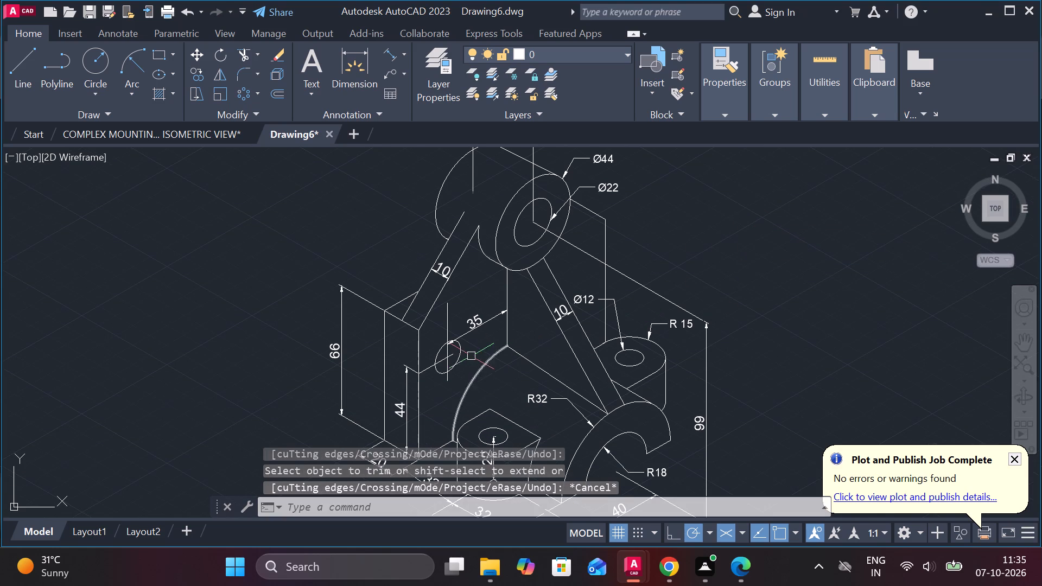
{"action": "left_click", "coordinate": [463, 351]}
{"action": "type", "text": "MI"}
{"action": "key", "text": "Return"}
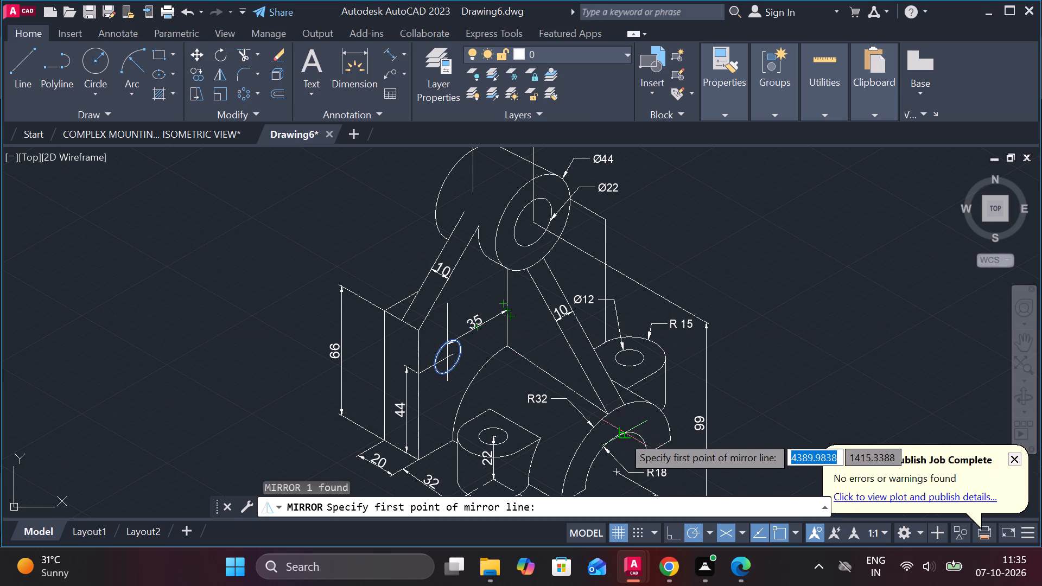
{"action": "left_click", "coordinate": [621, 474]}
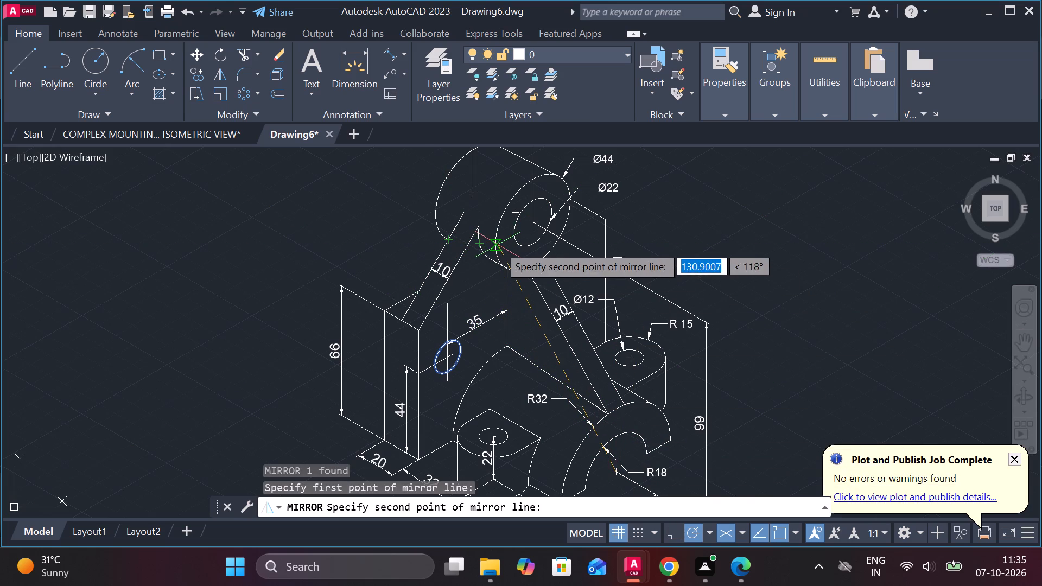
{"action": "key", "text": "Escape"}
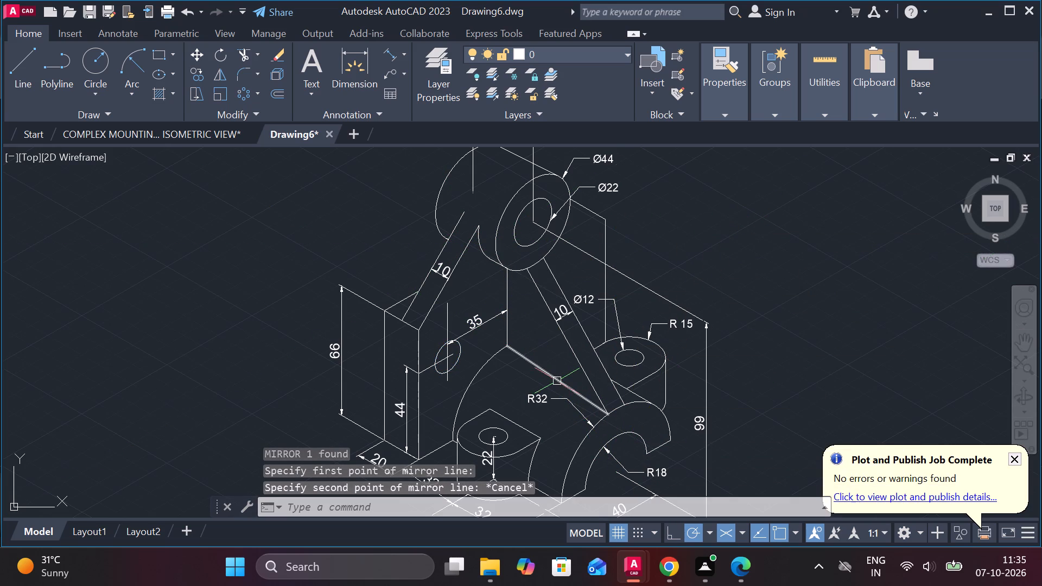
Copy the front plate's elliptical hole from its centre about 79 mm along 30° onto the rear plate.
{"action": "type", "text": "CO"}
{"action": "key", "text": "Return"}
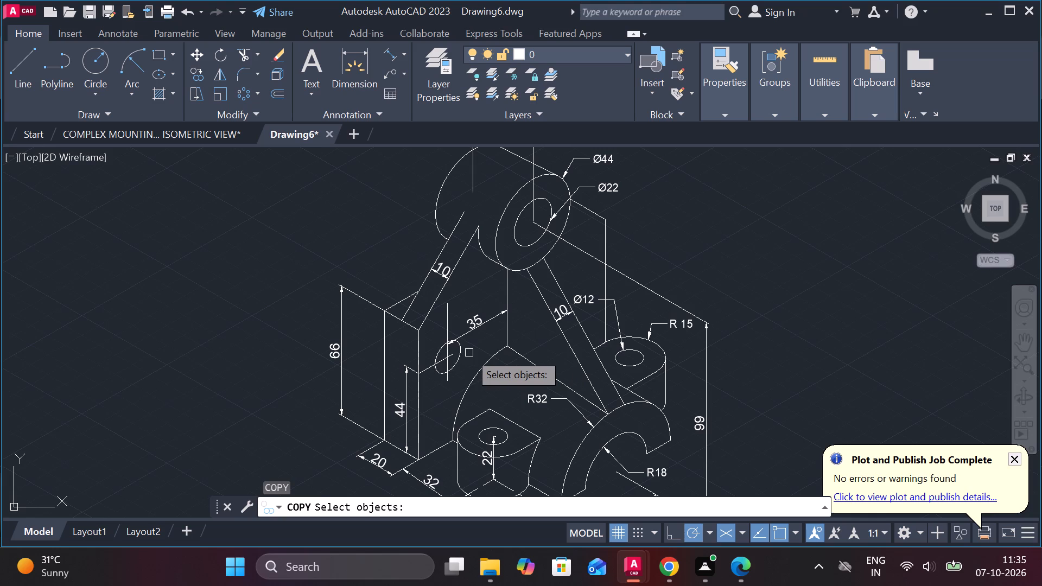
{"action": "left_click", "coordinate": [462, 352]}
{"action": "key", "text": "Return"}
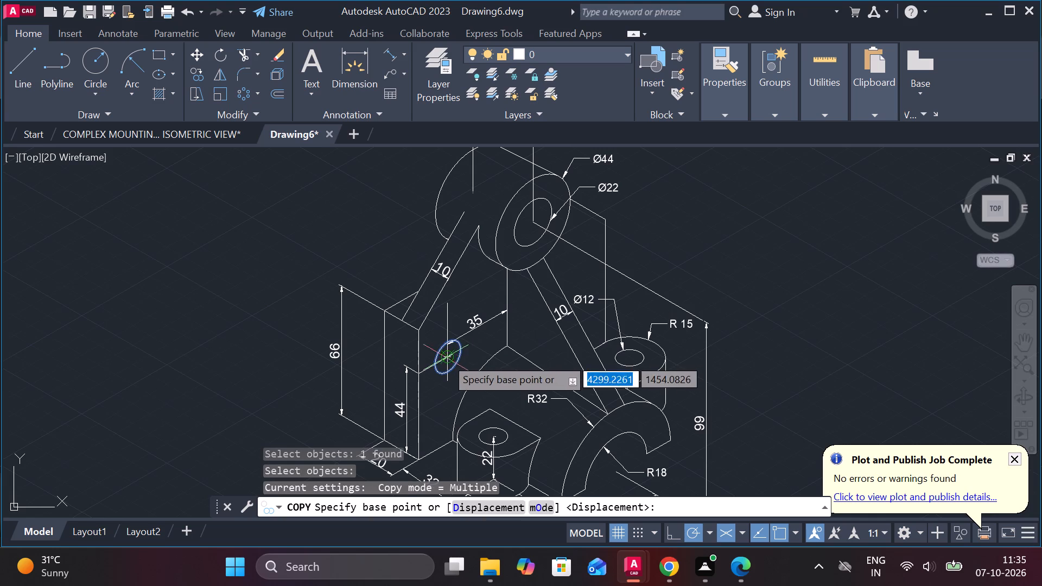
{"action": "left_click", "coordinate": [446, 358]}
{"action": "scroll", "coordinate": [582, 285], "scroll_direction": "up", "scroll_amount": 2}
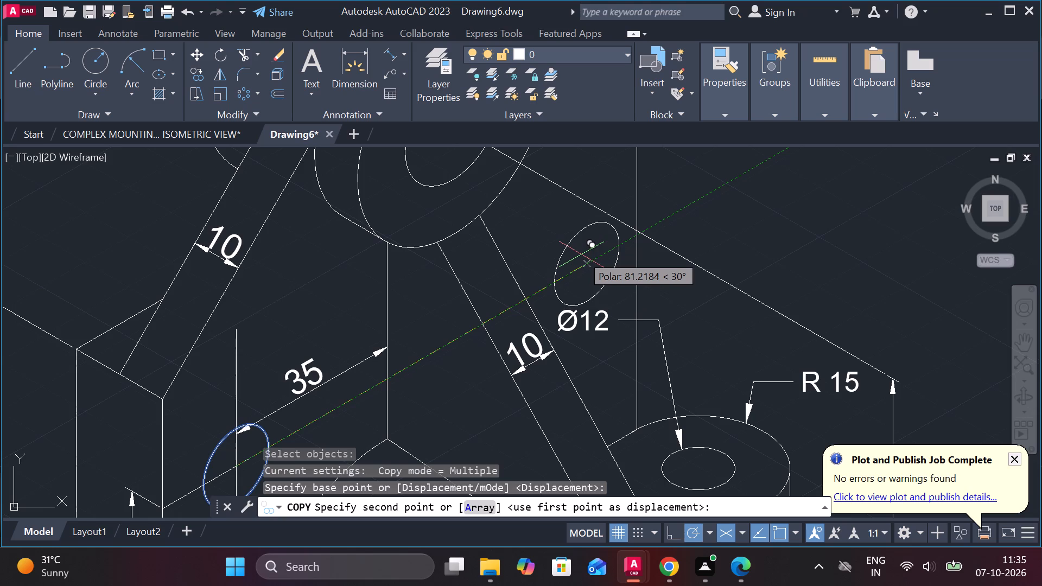
{"action": "scroll", "coordinate": [581, 254], "scroll_direction": "down", "scroll_amount": 1}
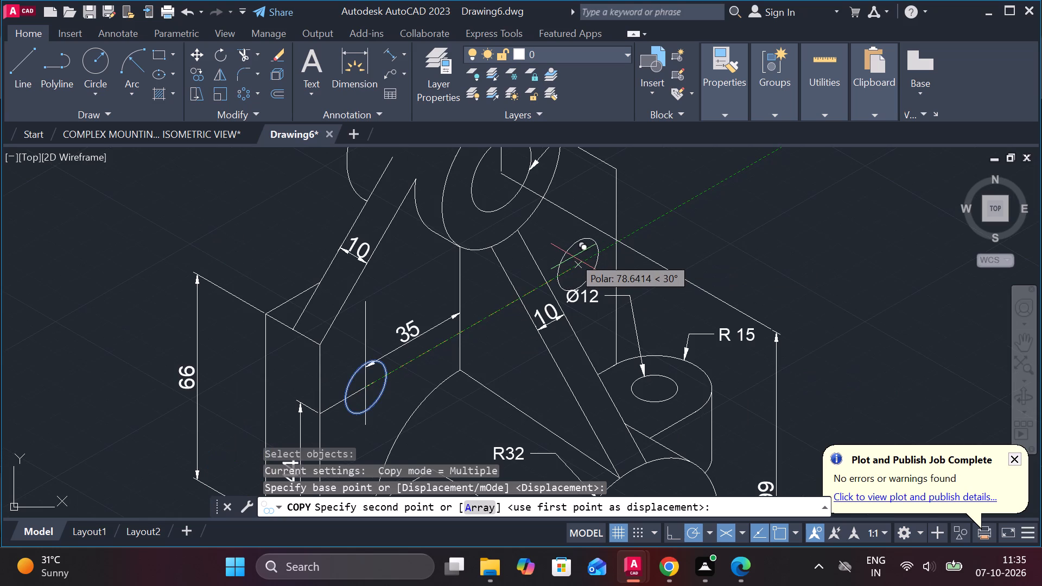
{"action": "left_click", "coordinate": [573, 257]}
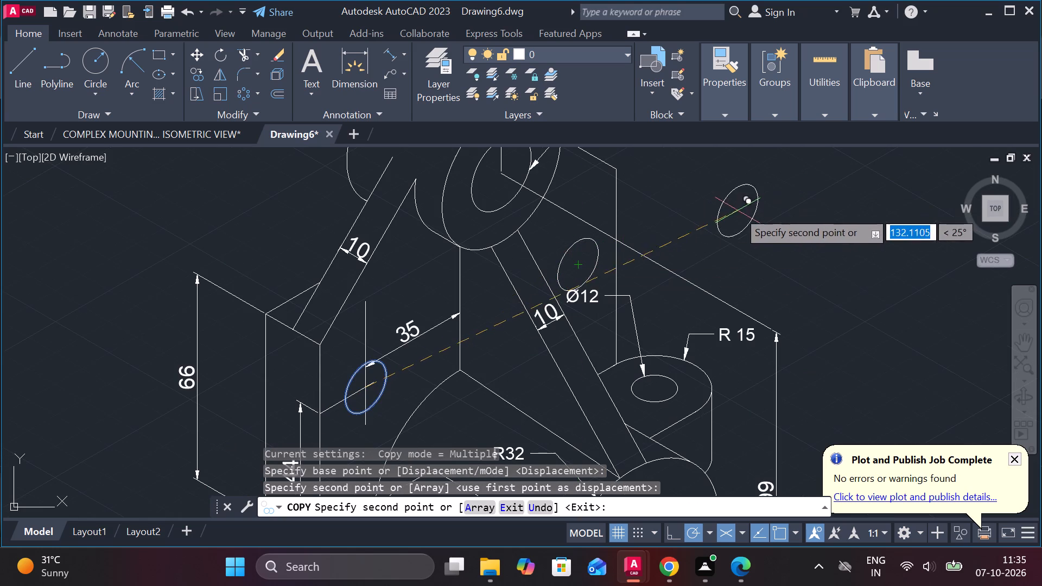
{"action": "key", "text": "Escape"}
Stretch the Ø12 leader's landing point down and outward, clear of the copied hole and directly above the rear boss's hole.
{"action": "scroll", "coordinate": [738, 211], "scroll_direction": "down", "scroll_amount": 2}
{"action": "scroll", "coordinate": [674, 245], "scroll_direction": "up", "scroll_amount": 2}
{"action": "left_click", "coordinate": [674, 243]}
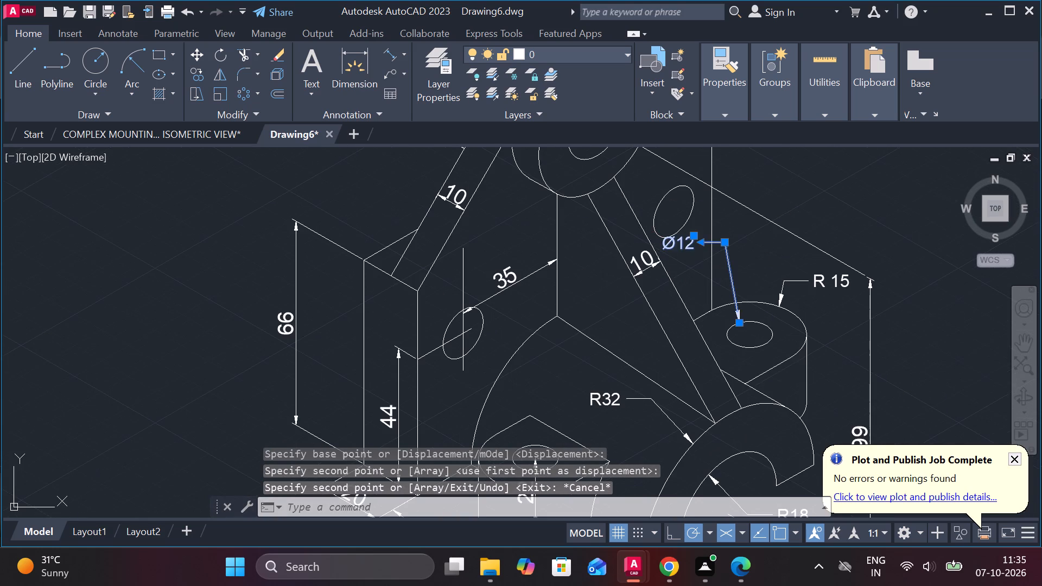
{"action": "left_click", "coordinate": [721, 239]}
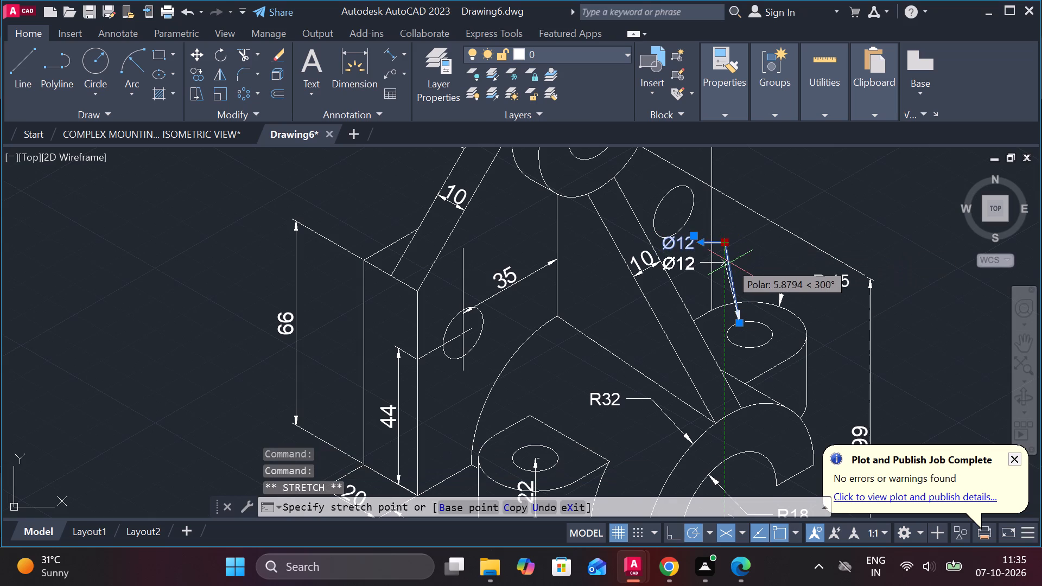
{"action": "left_click", "coordinate": [739, 263]}
{"action": "key", "text": "Escape"}
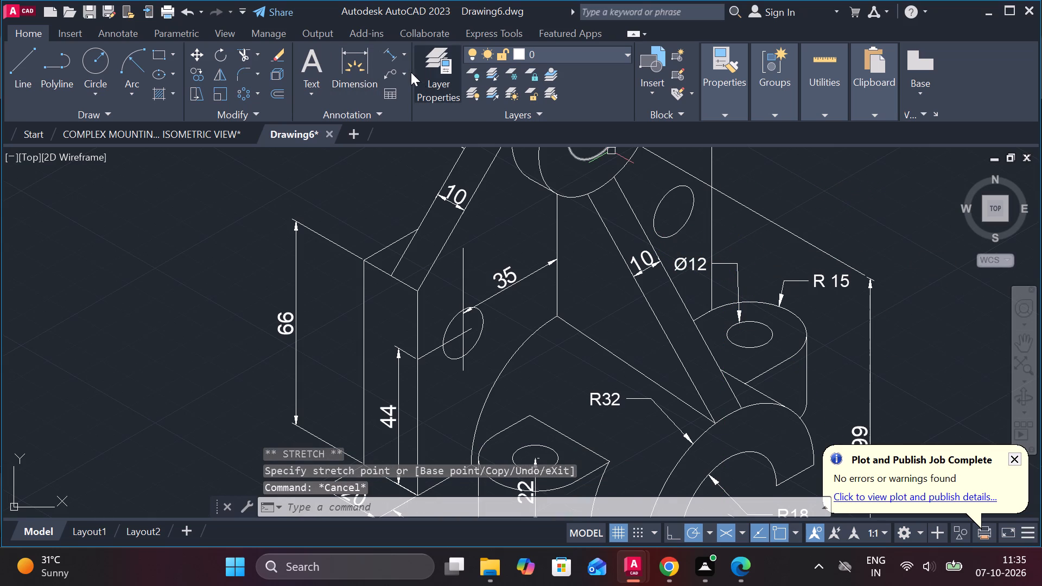
Add a multileader reading Ø15 to the rear plate's elliptical hole, landing above and outside the plate's vertical edge.
{"action": "left_click", "coordinate": [393, 74]}
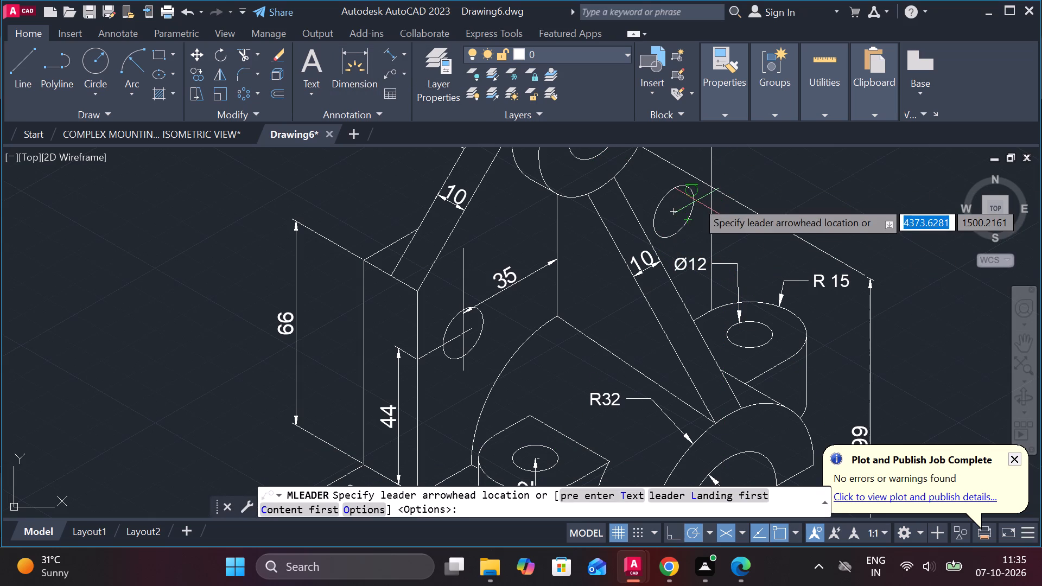
{"action": "left_click", "coordinate": [696, 201]}
{"action": "middle_click_drag", "start_coordinate": [753, 161], "coordinate": [701, 239]}
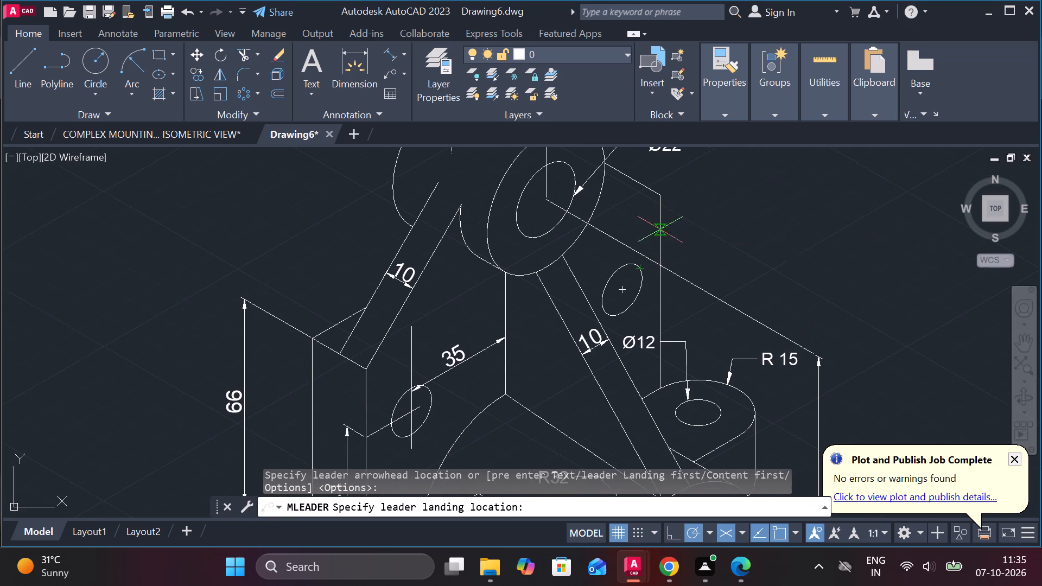
{"action": "left_click", "coordinate": [682, 217]}
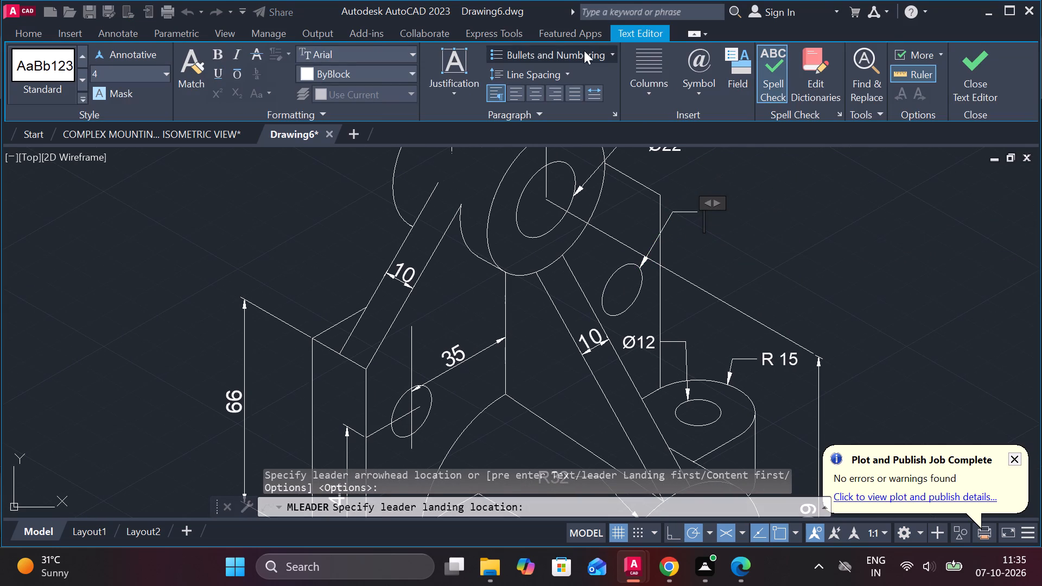
{"action": "left_click", "coordinate": [713, 85]}
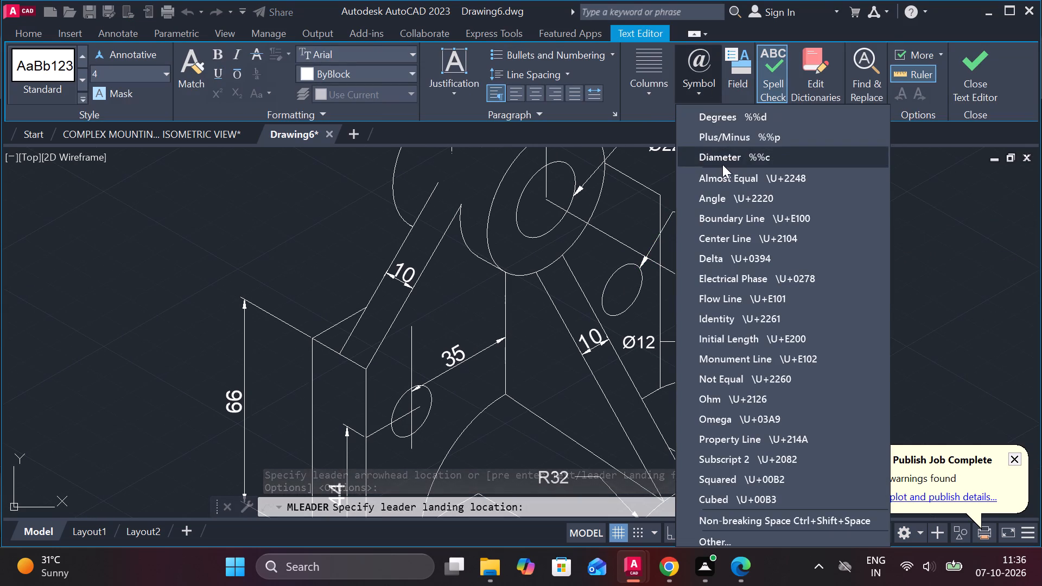
{"action": "left_click", "coordinate": [722, 164]}
{"action": "type", "text": "15"}
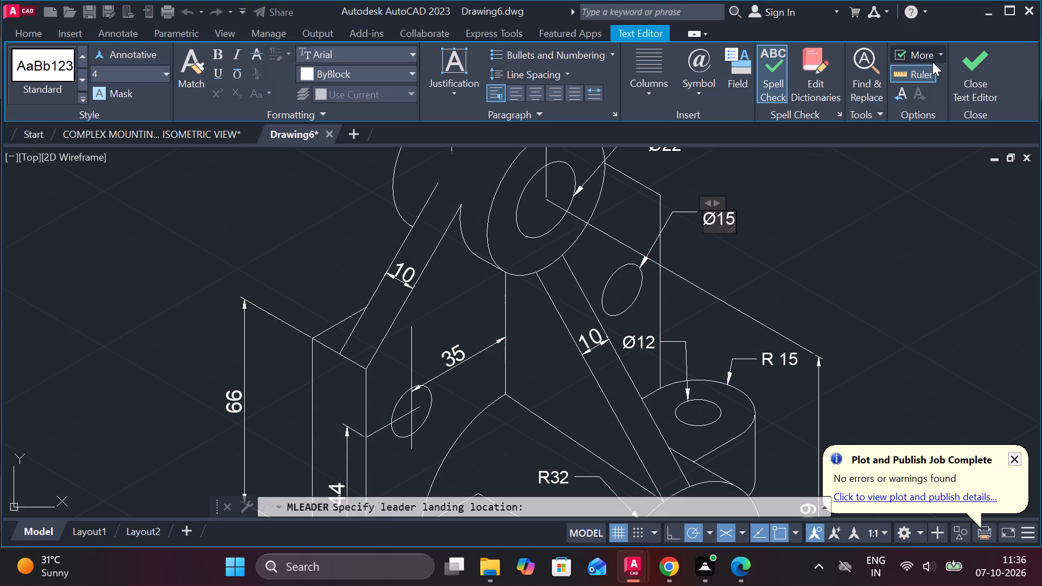
{"action": "left_click", "coordinate": [973, 63]}
Add an aligned dimension along 330° from the front slanted rib's upper end to the top cylinder's front-face outer circle.
{"action": "scroll", "coordinate": [779, 242], "scroll_direction": "down", "scroll_amount": 2}
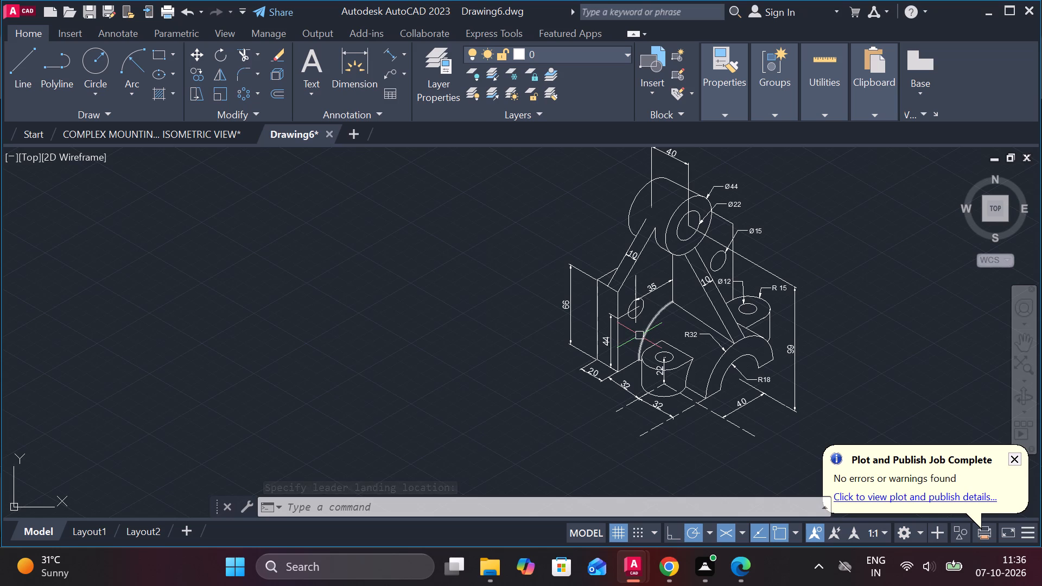
{"action": "scroll", "coordinate": [639, 335], "scroll_direction": "up", "scroll_amount": 1}
{"action": "scroll", "coordinate": [639, 335], "scroll_direction": "down", "scroll_amount": 1}
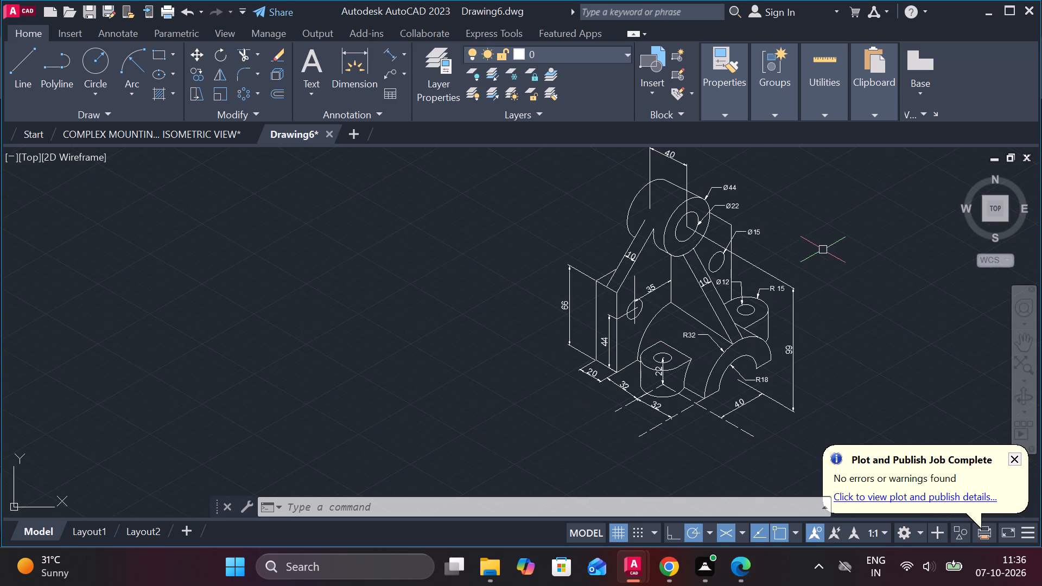
{"action": "middle_click_drag", "start_coordinate": [824, 249], "coordinate": [583, 245]}
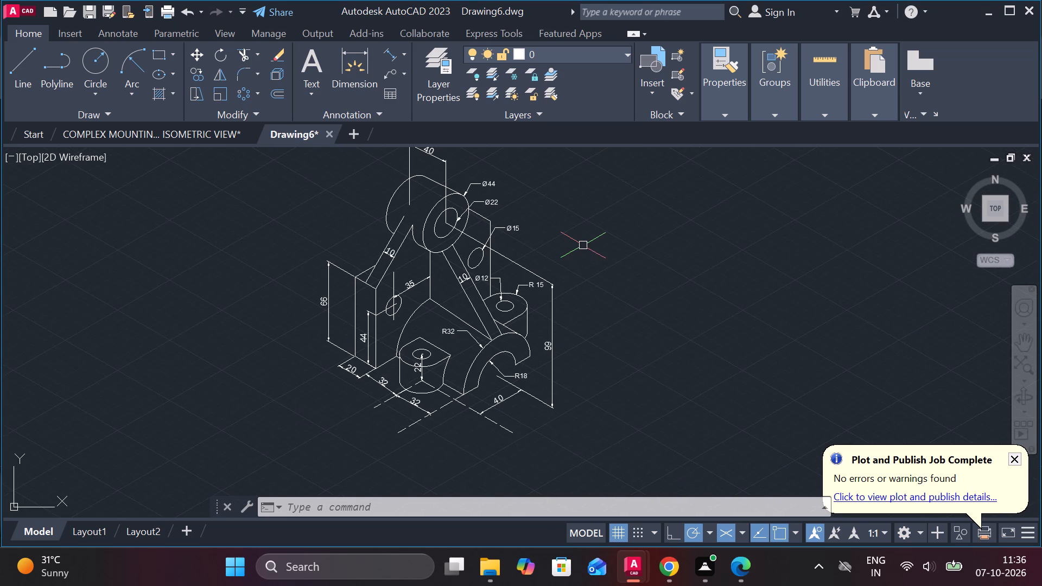
{"action": "scroll", "coordinate": [390, 226], "scroll_direction": "up", "scroll_amount": 1}
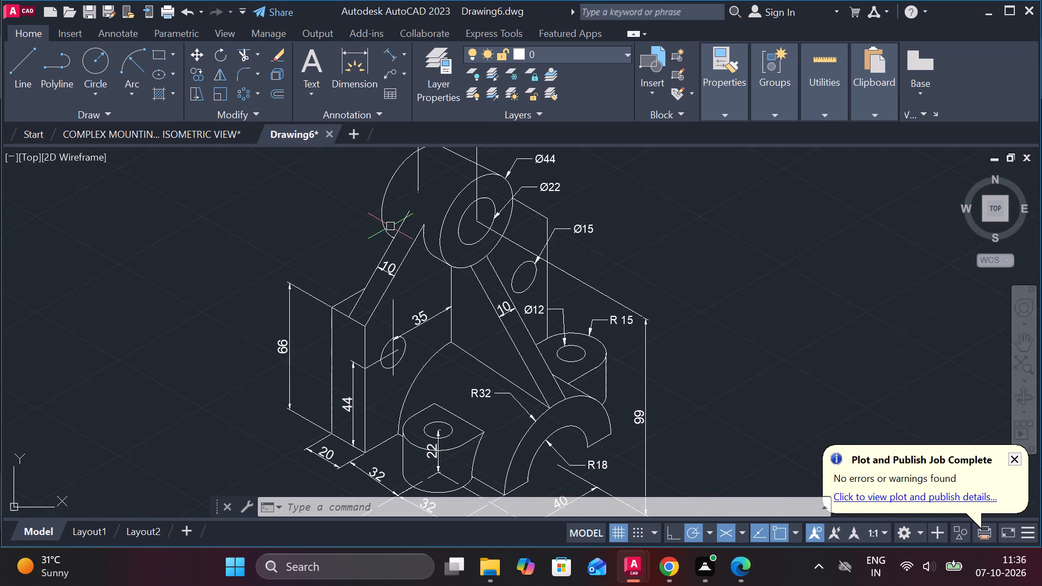
{"action": "left_click", "coordinate": [389, 52]}
{"action": "scroll", "coordinate": [432, 167], "scroll_direction": "up", "scroll_amount": 2}
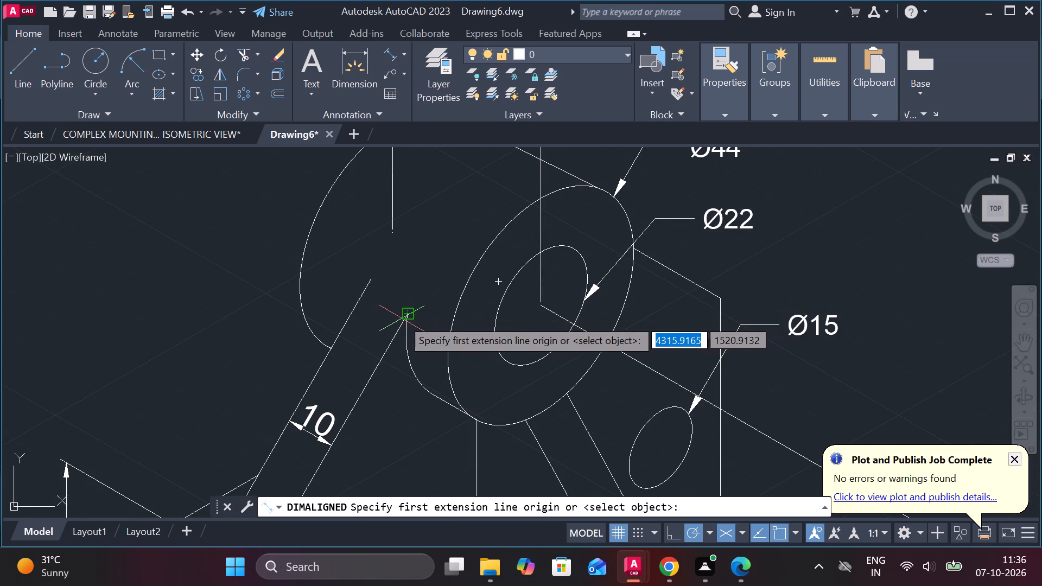
{"action": "left_click", "coordinate": [402, 319]}
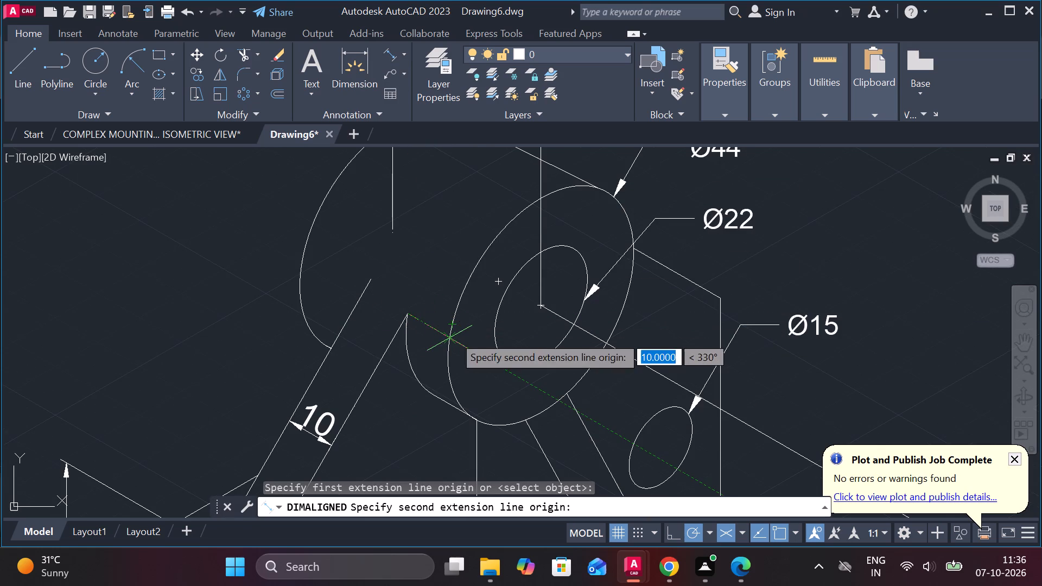
{"action": "left_click", "coordinate": [453, 335]}
{"action": "left_click", "coordinate": [453, 335]}
Examine the bracket's isometric view for missing dimensions and leaders, including the base, bosses and arcs.
{"action": "scroll", "coordinate": [848, 224], "scroll_direction": "down", "scroll_amount": 1}
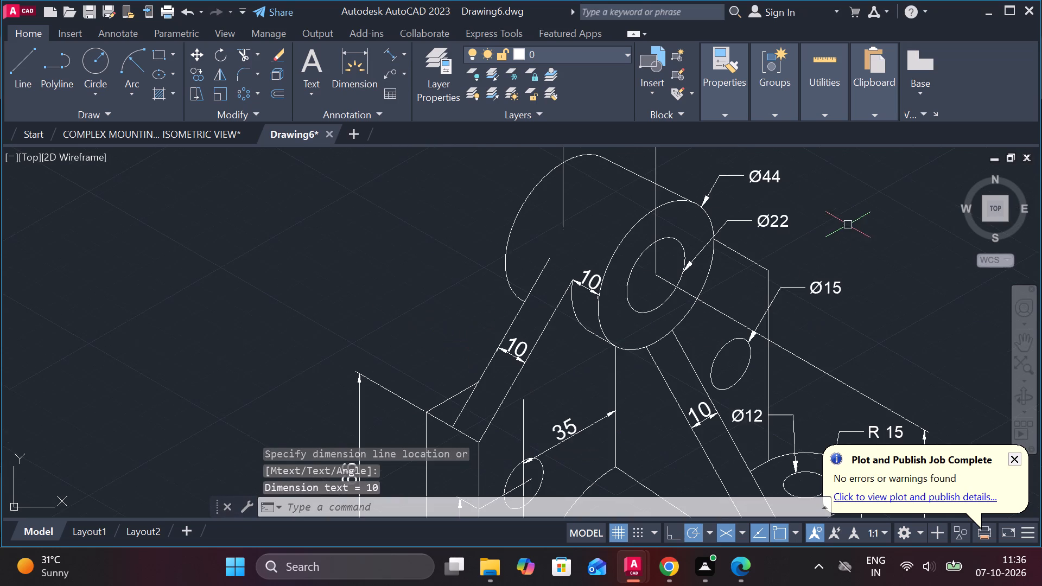
{"action": "middle_click_drag", "start_coordinate": [865, 269], "coordinate": [720, 112]}
{"action": "scroll", "coordinate": [876, 214], "scroll_direction": "down", "scroll_amount": 1}
{"action": "middle_click_drag", "start_coordinate": [876, 249], "coordinate": [728, 239]}
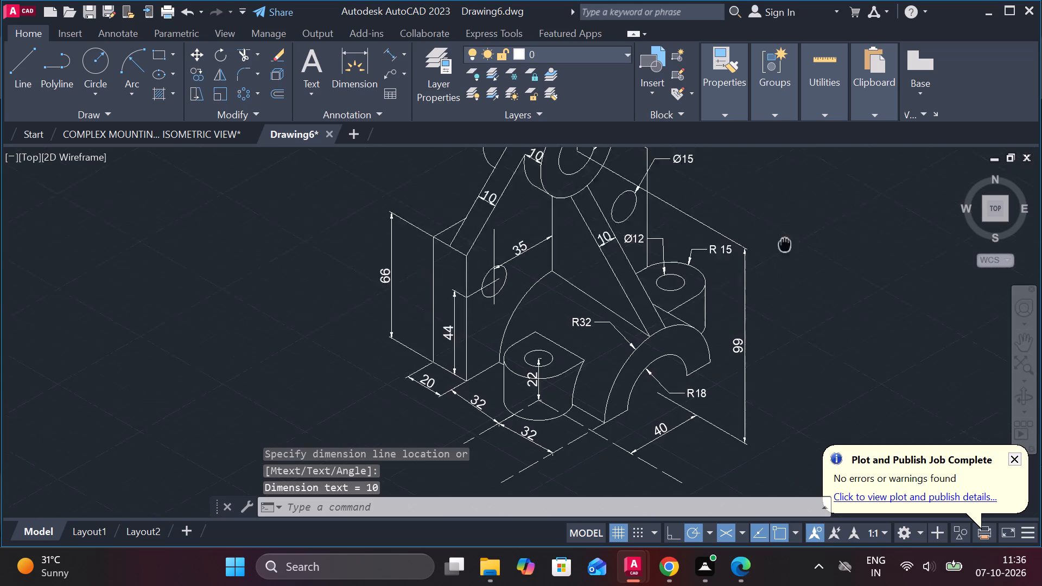
{"action": "middle_click_drag", "start_coordinate": [728, 239], "coordinate": [720, 239]}
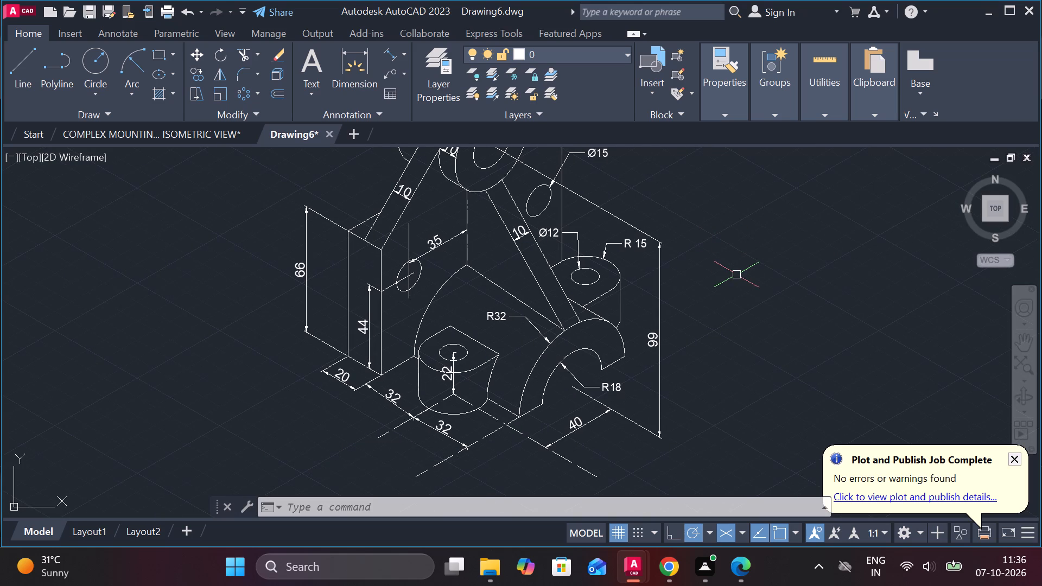
{"action": "scroll", "coordinate": [684, 286], "scroll_direction": "down", "scroll_amount": 1}
{"action": "middle_click_drag", "start_coordinate": [684, 286], "coordinate": [646, 270]}
{"action": "middle_click_drag", "start_coordinate": [676, 286], "coordinate": [662, 285]}
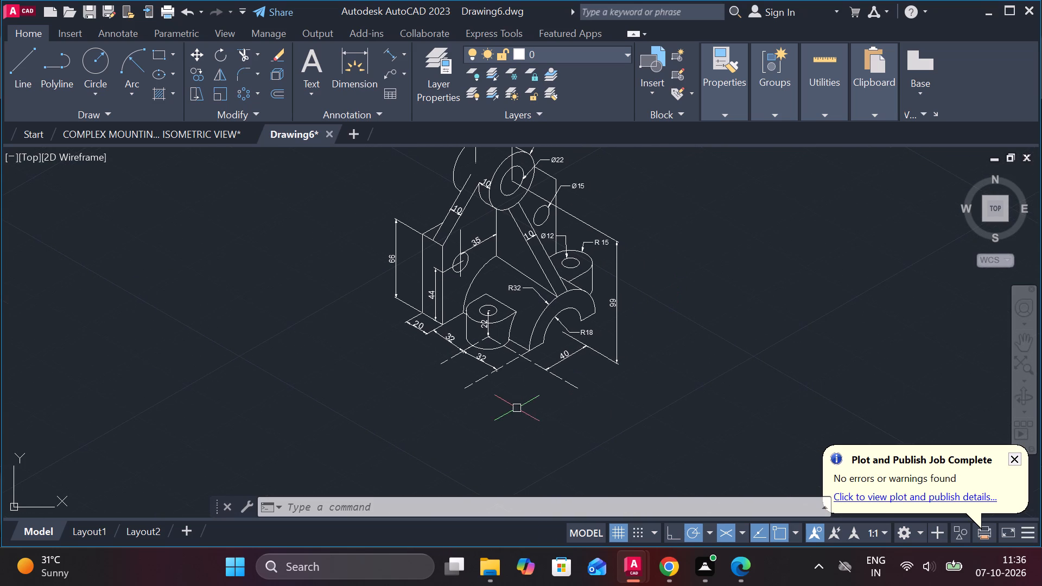
{"action": "scroll", "coordinate": [517, 408], "scroll_direction": "up", "scroll_amount": 1}
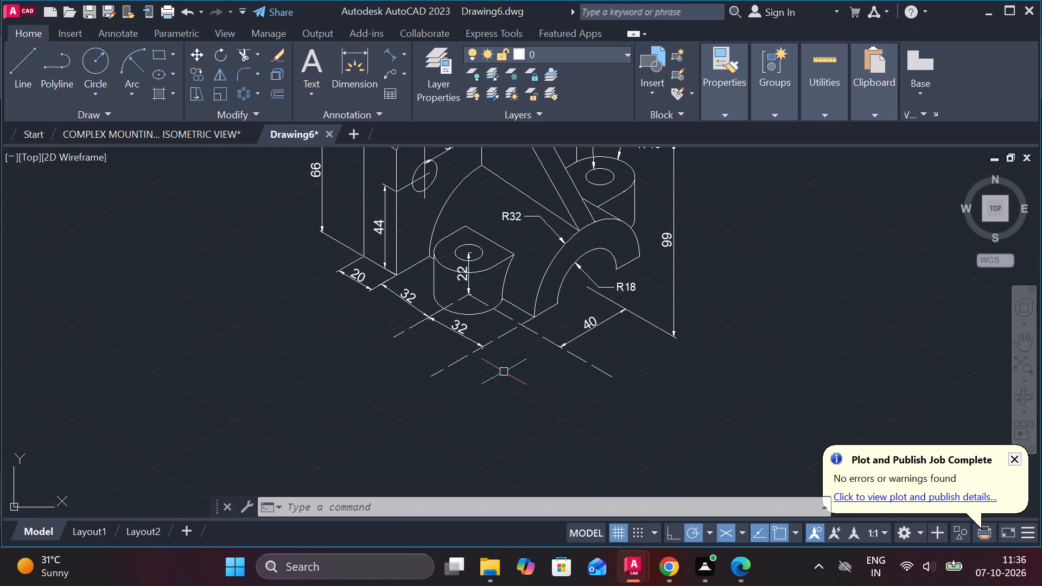
{"action": "middle_click_drag", "start_coordinate": [739, 264], "coordinate": [655, 267]}
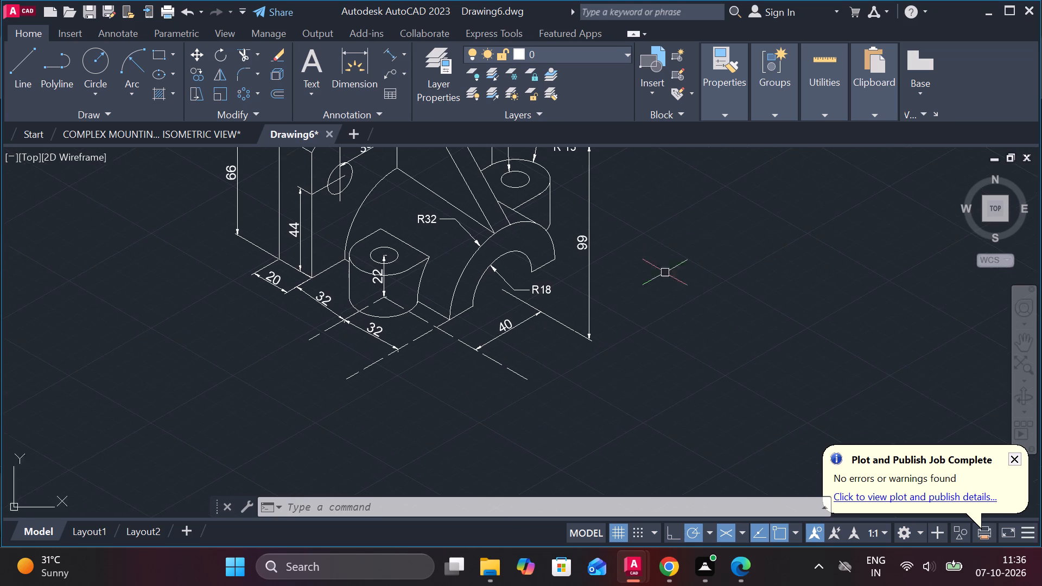
{"action": "scroll", "coordinate": [678, 277], "scroll_direction": "down", "scroll_amount": 1}
Draw a 190 by 65 rectangle in the empty space to the right of the bracket view.
{"action": "middle_click_drag", "start_coordinate": [714, 262], "coordinate": [564, 328]}
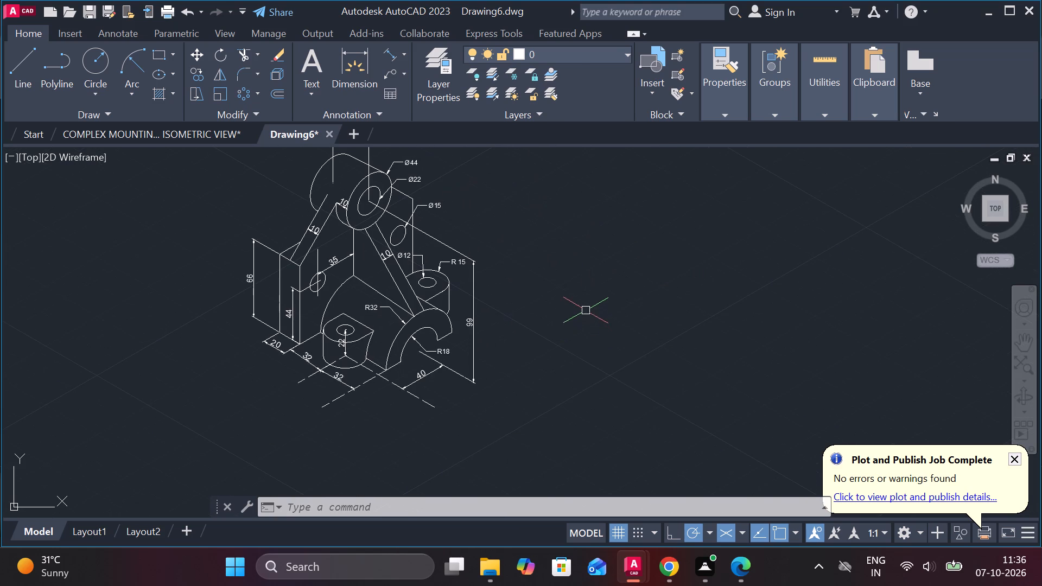
{"action": "middle_click_drag", "start_coordinate": [594, 309], "coordinate": [604, 313]}
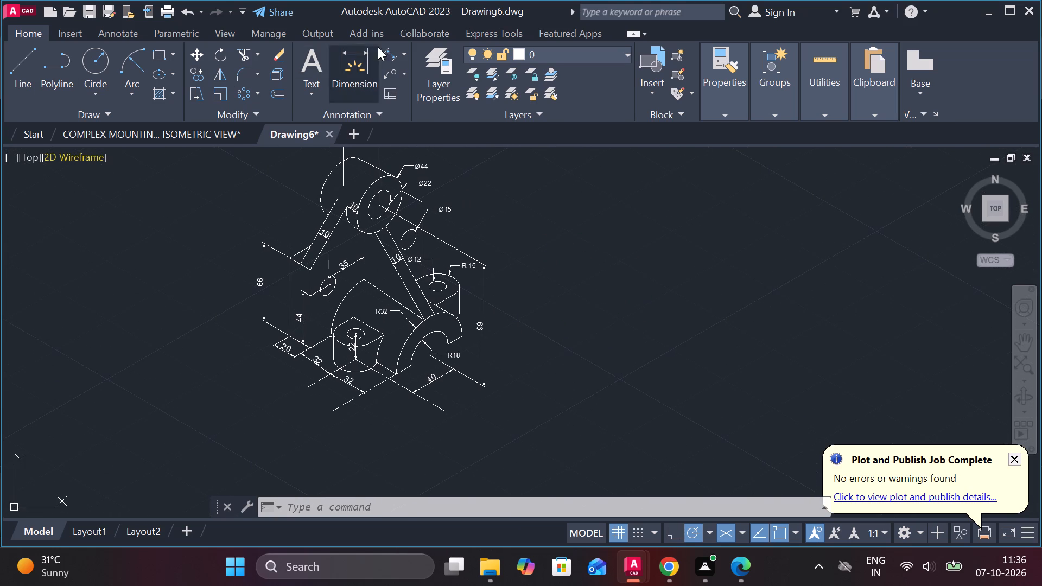
{"action": "left_click", "coordinate": [157, 55]}
{"action": "left_click", "coordinate": [620, 245]}
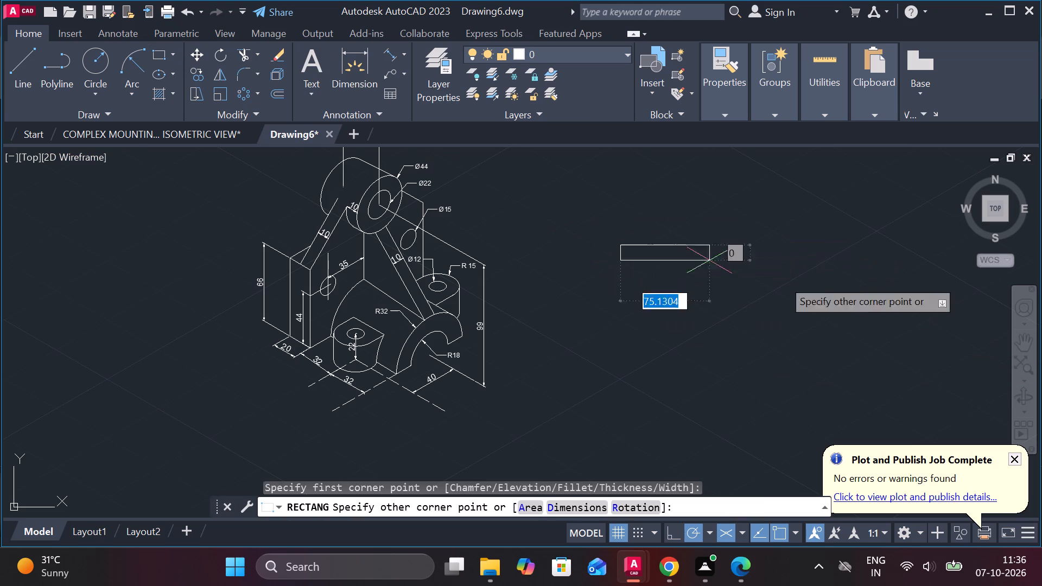
{"action": "middle_click_drag", "start_coordinate": [799, 291], "coordinate": [638, 263]}
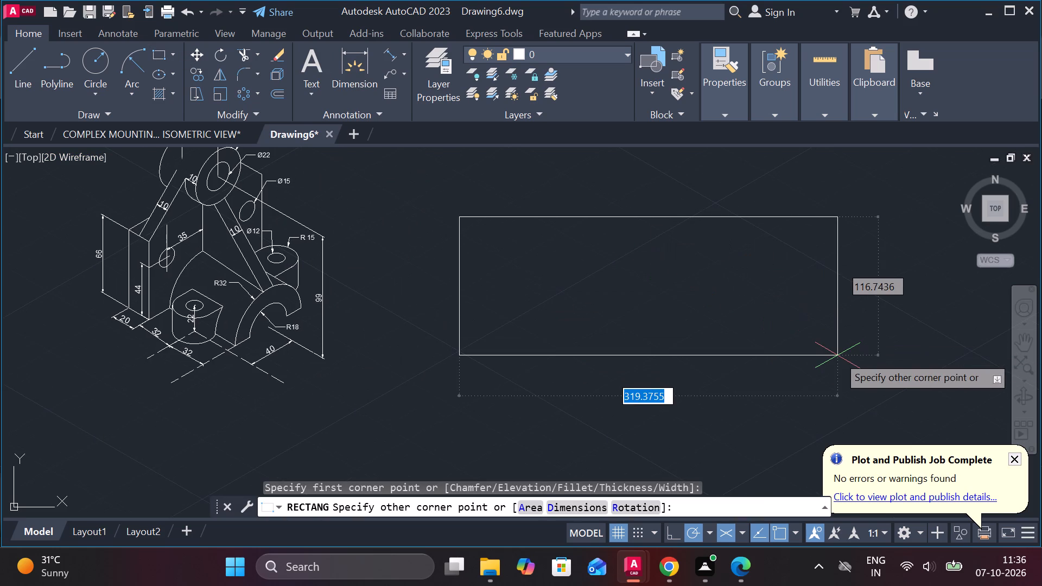
{"action": "type", "text": "190"}
{"action": "key", "text": "Tab"}
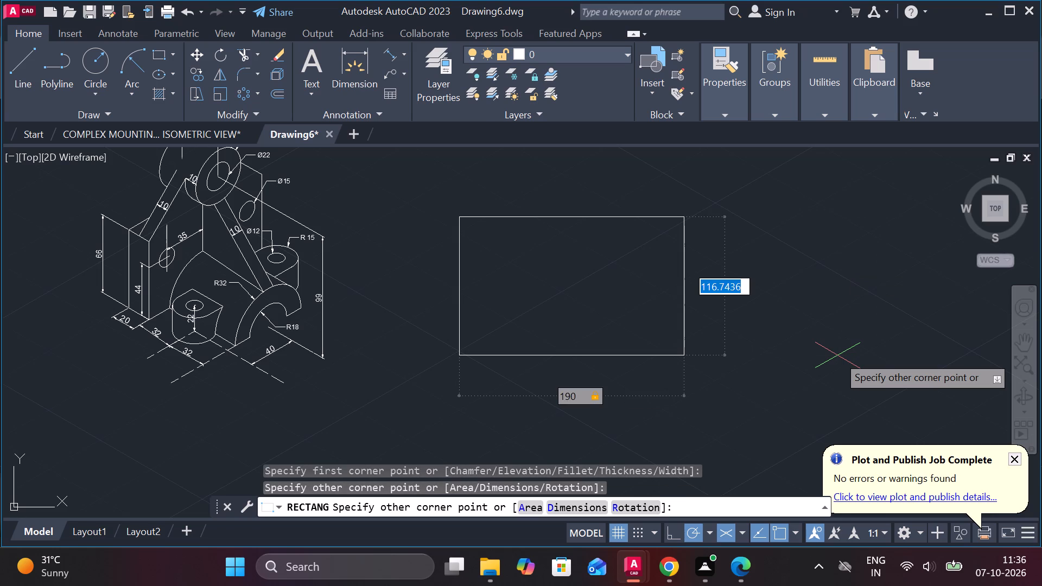
{"action": "type", "text": "65"}
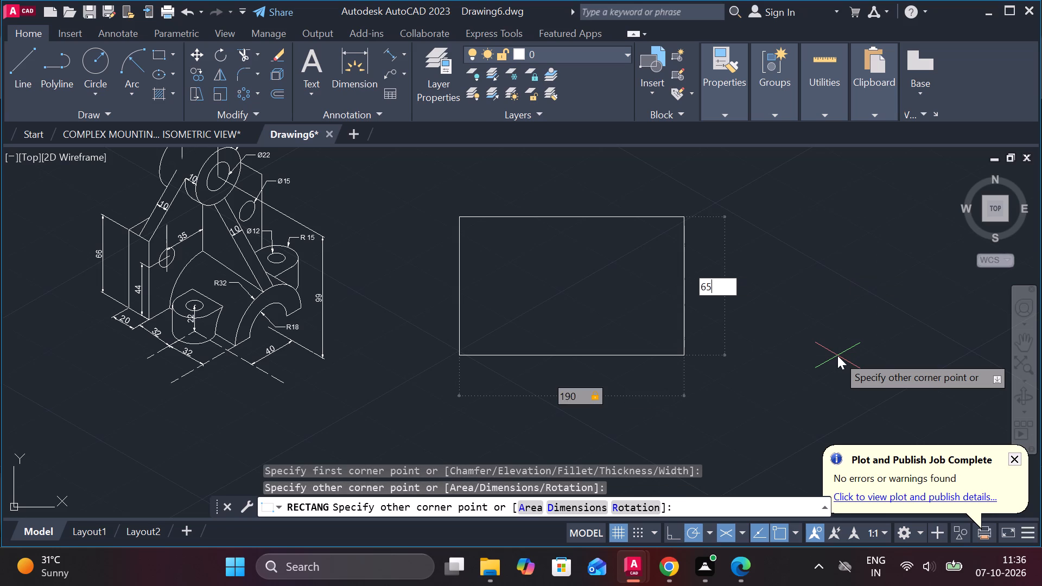
{"action": "key", "text": "Return"}
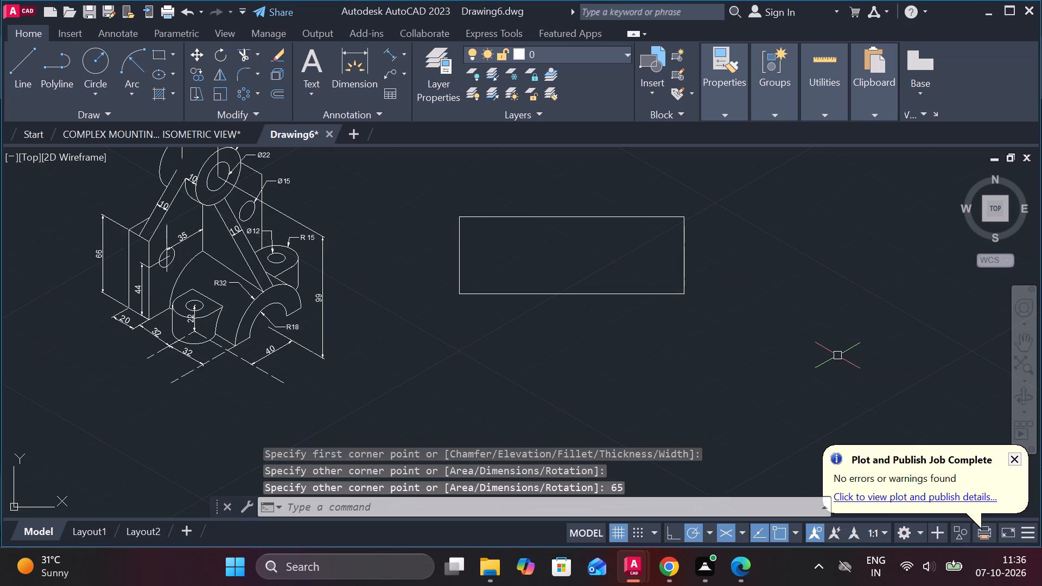
Explode the new rectangle into separate lines.
{"action": "left_click_drag", "start_coordinate": [447, 188], "coordinate": [452, 188]}
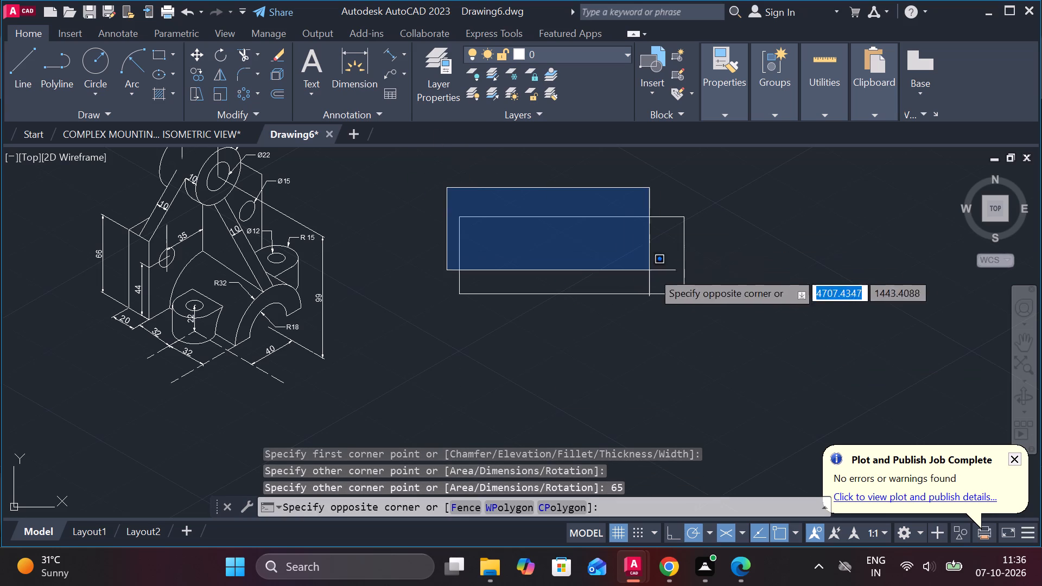
{"action": "left_click", "coordinate": [764, 336]}
{"action": "type", "text": "EX"}
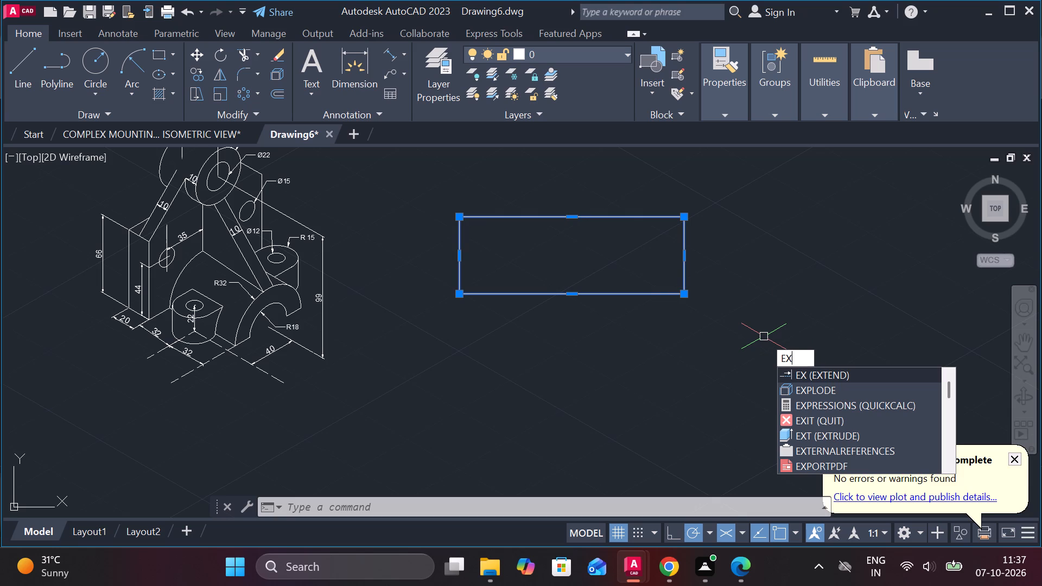
{"action": "left_click", "coordinate": [811, 387]}
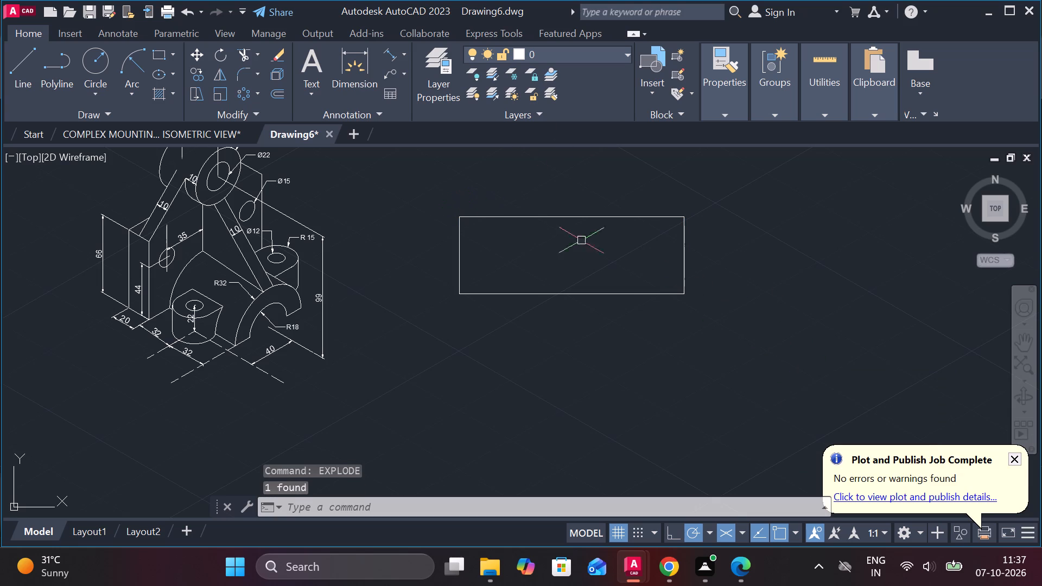
Offset the rectangle's right edge inward three times in succession, 25 apart, to form three columns.
{"action": "key", "text": "o"}
{"action": "key", "text": "Return"}
{"action": "key", "text": "Return"}
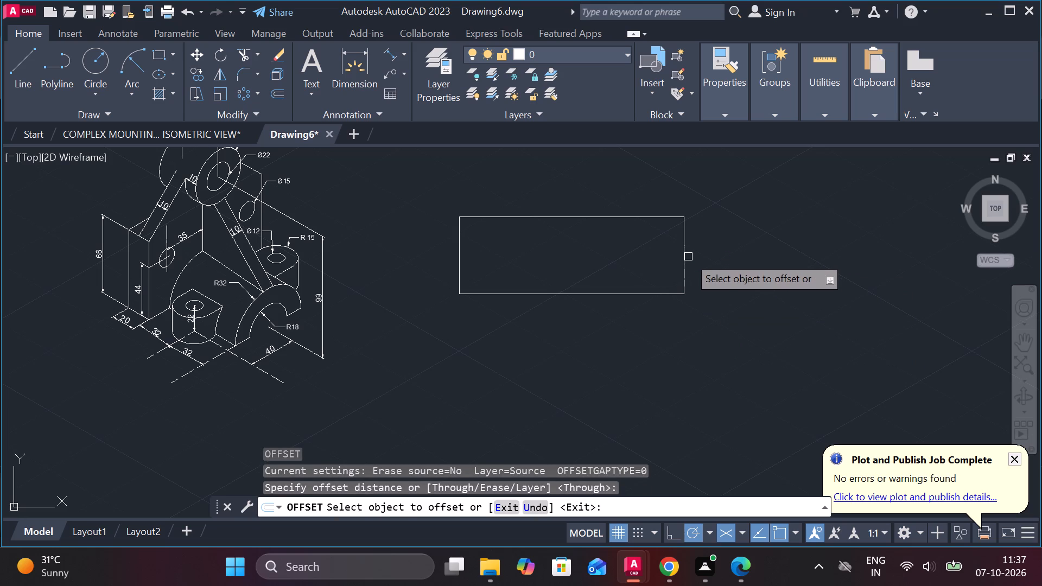
{"action": "left_click", "coordinate": [688, 257]}
{"action": "type", "text": "25"}
{"action": "key", "text": "space"}
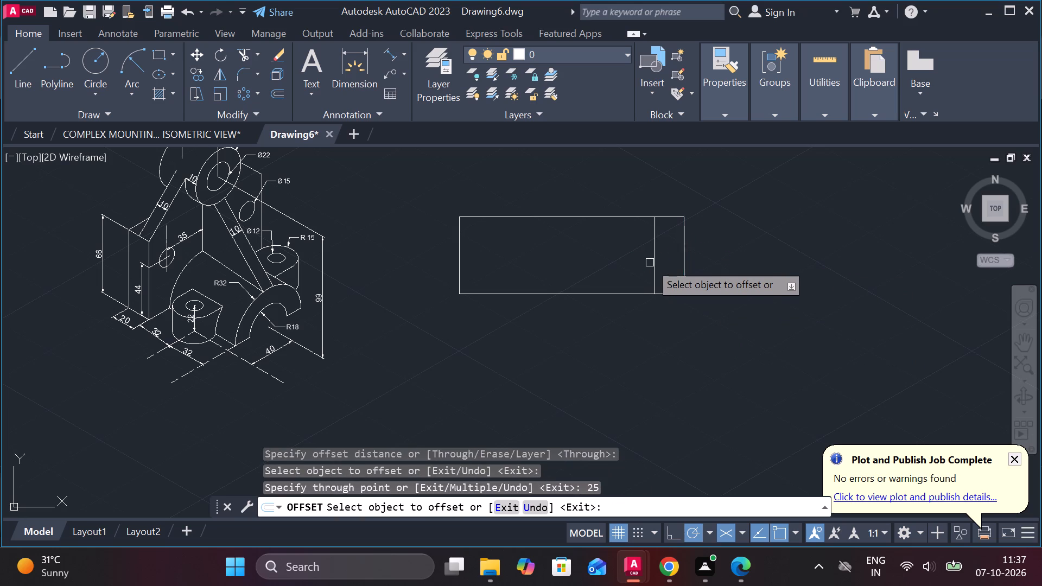
{"action": "left_click", "coordinate": [651, 240]}
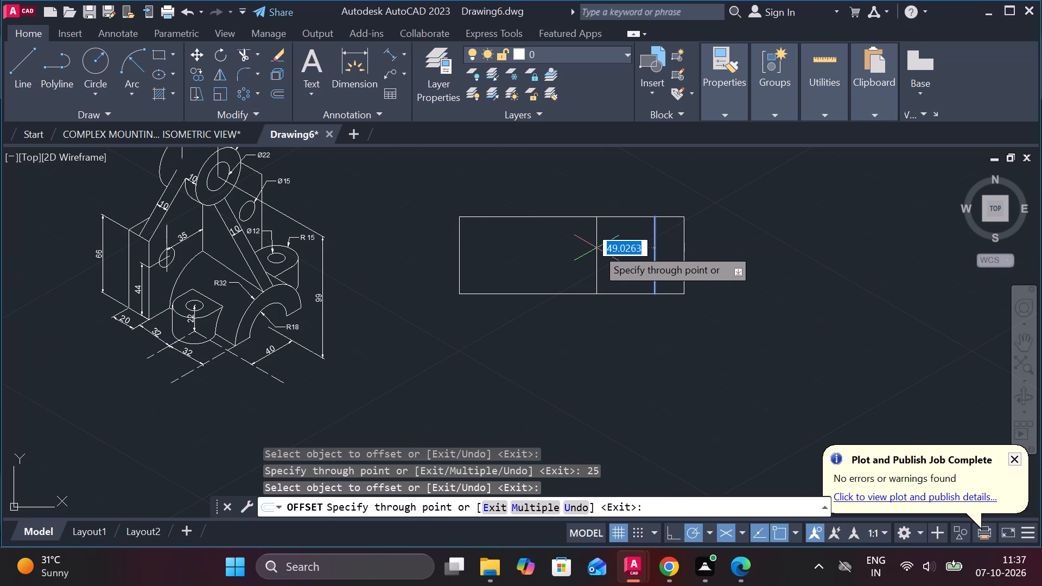
{"action": "type", "text": "25"}
{"action": "key", "text": "space"}
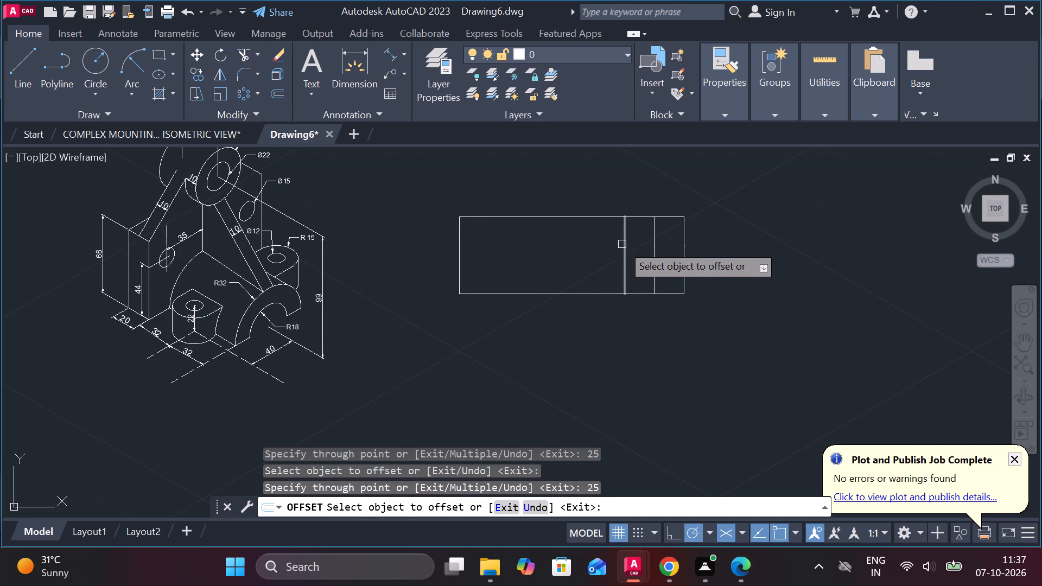
{"action": "left_click", "coordinate": [622, 244]}
{"action": "type", "text": "25"}
{"action": "key", "text": "space"}
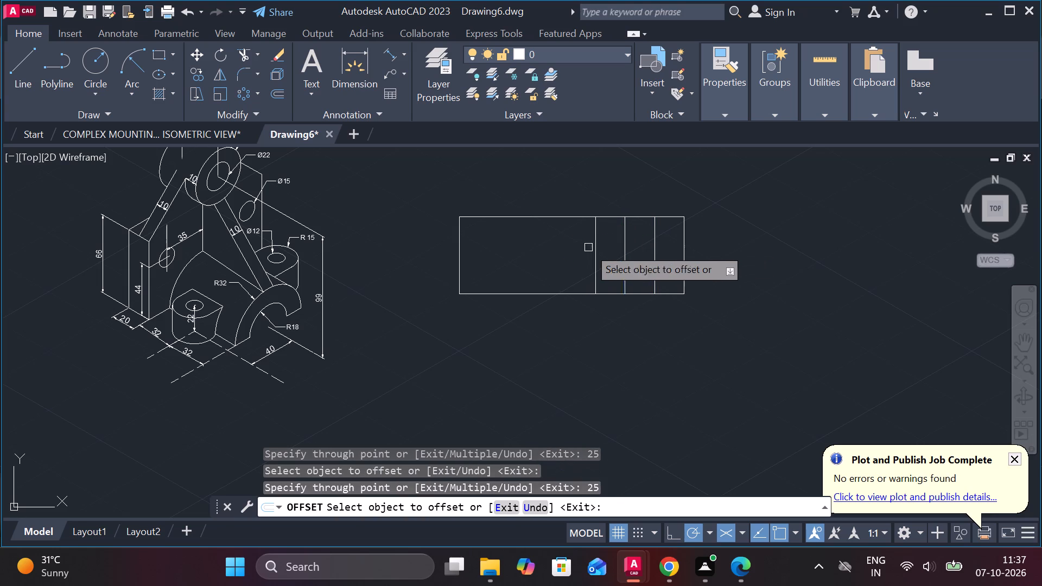
Offset the rectangle's bottom edge 20 upward and its left edge 25 inward.
{"action": "left_click", "coordinate": [554, 296]}
{"action": "type", "text": "20"}
{"action": "key", "text": "Return"}
{"action": "left_click", "coordinate": [460, 240]}
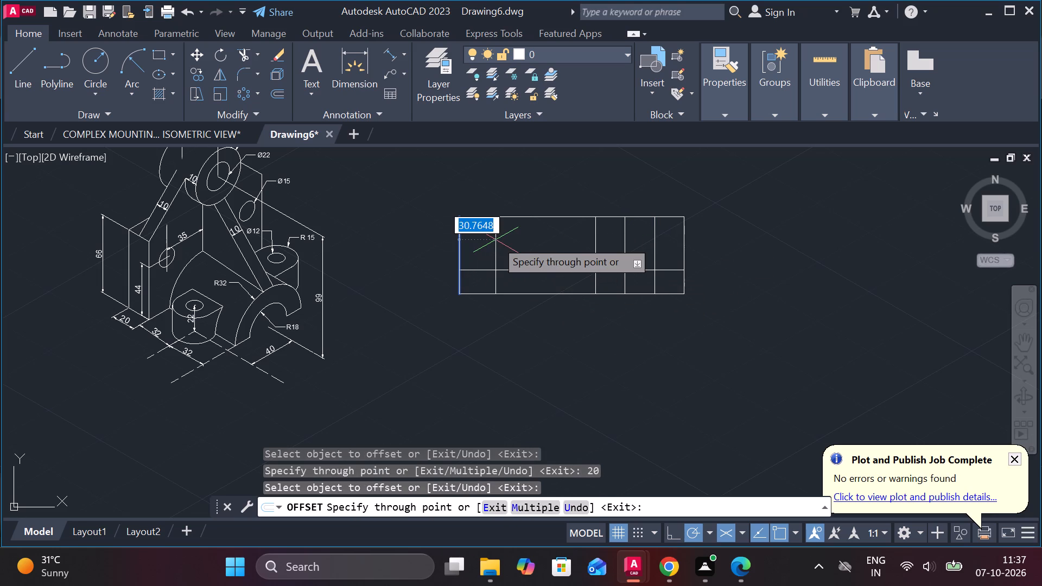
{"action": "type", "text": "25"}
{"action": "key", "text": "Return"}
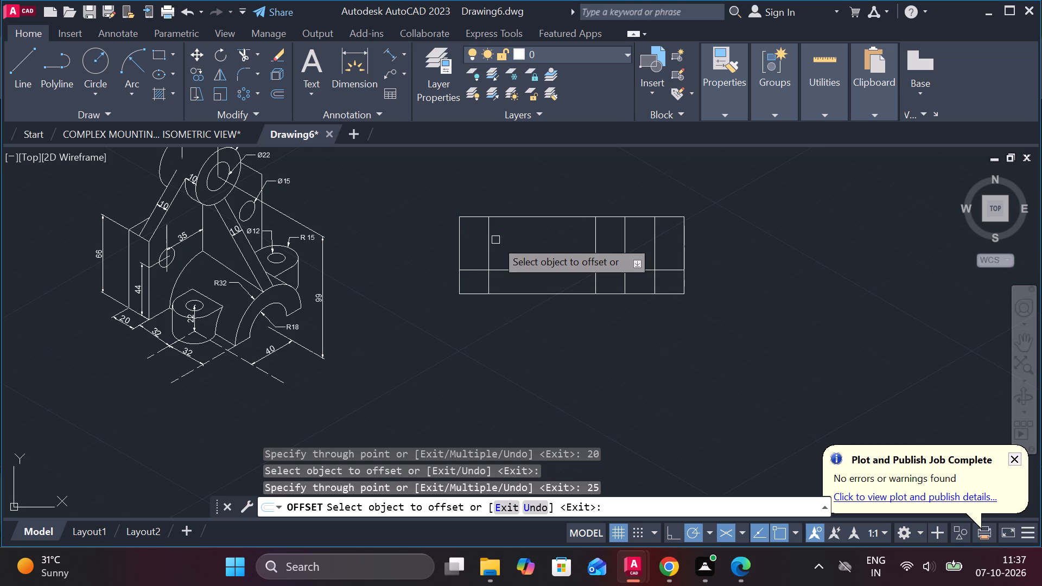
{"action": "scroll", "coordinate": [510, 340], "scroll_direction": "up", "scroll_amount": 1}
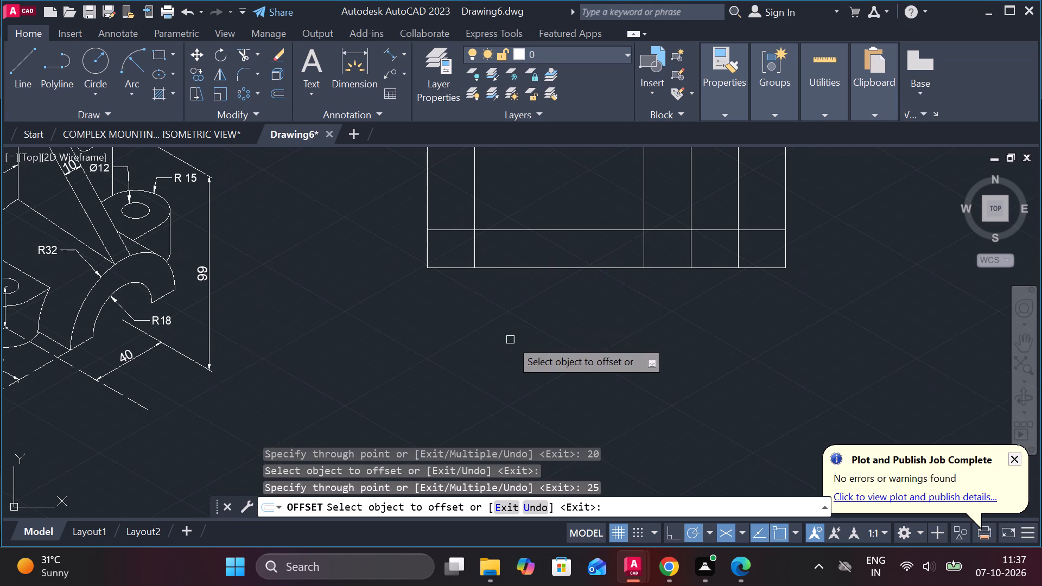
Trim the inner left vertical line above the bottom row and the horizontal line between the small left cell and the three columns.
{"action": "key", "text": "Escape"}
{"action": "type", "text": "TR"}
{"action": "key", "text": "space"}
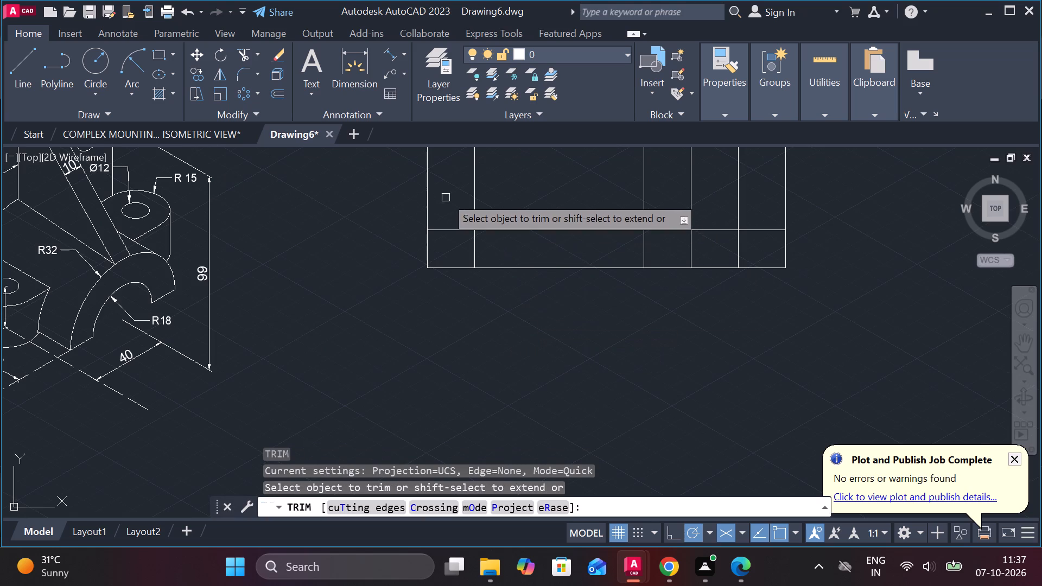
{"action": "left_click", "coordinate": [478, 168]}
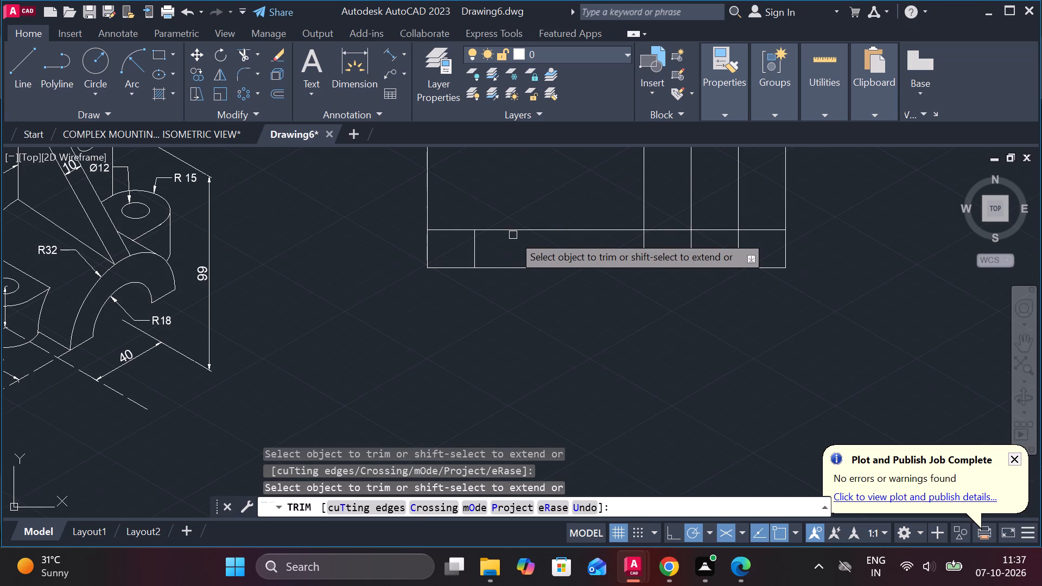
{"action": "left_click", "coordinate": [513, 232]}
{"action": "middle_click_drag", "start_coordinate": [815, 326], "coordinate": [599, 421]}
{"action": "key", "text": "Escape"}
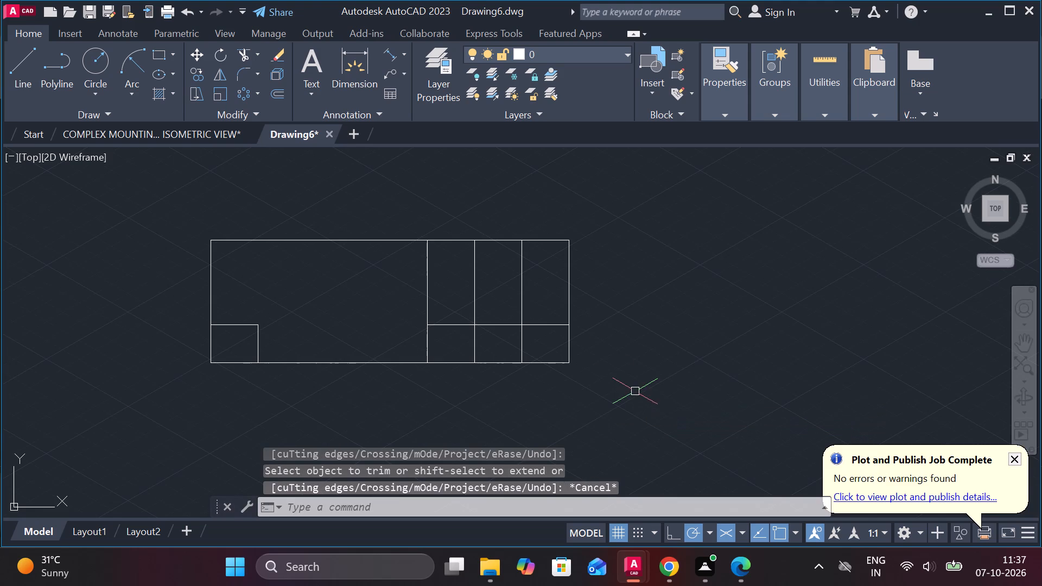
Turn off isometric drafting and copy the three columns' horizontal line upward at distances of 7, 14, 21, 28 and 35.
{"action": "left_click", "coordinate": [721, 535]}
{"action": "type", "text": "CO"}
{"action": "key", "text": "Return"}
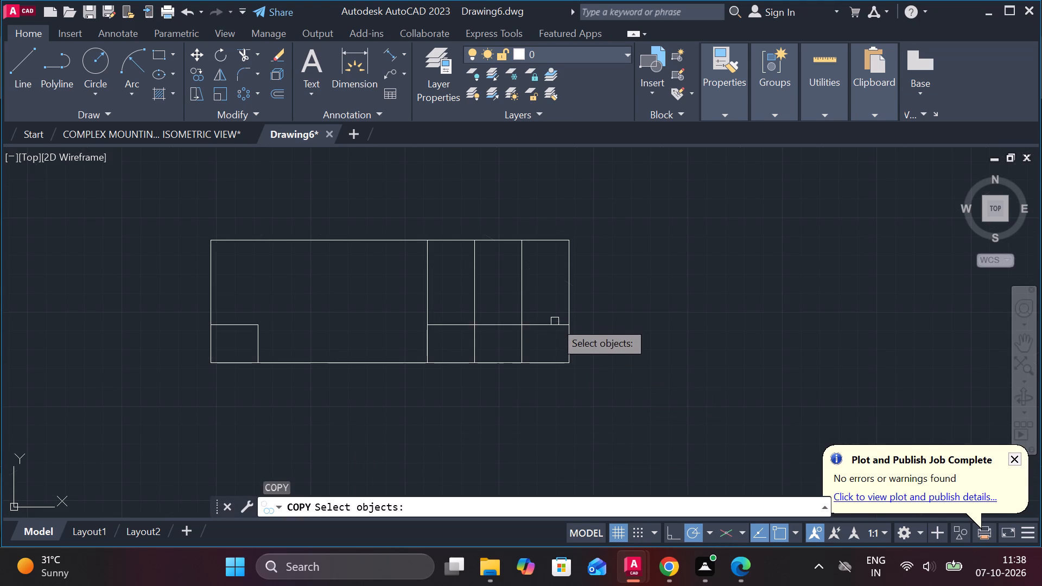
{"action": "left_click", "coordinate": [555, 322]}
{"action": "key", "text": "Return"}
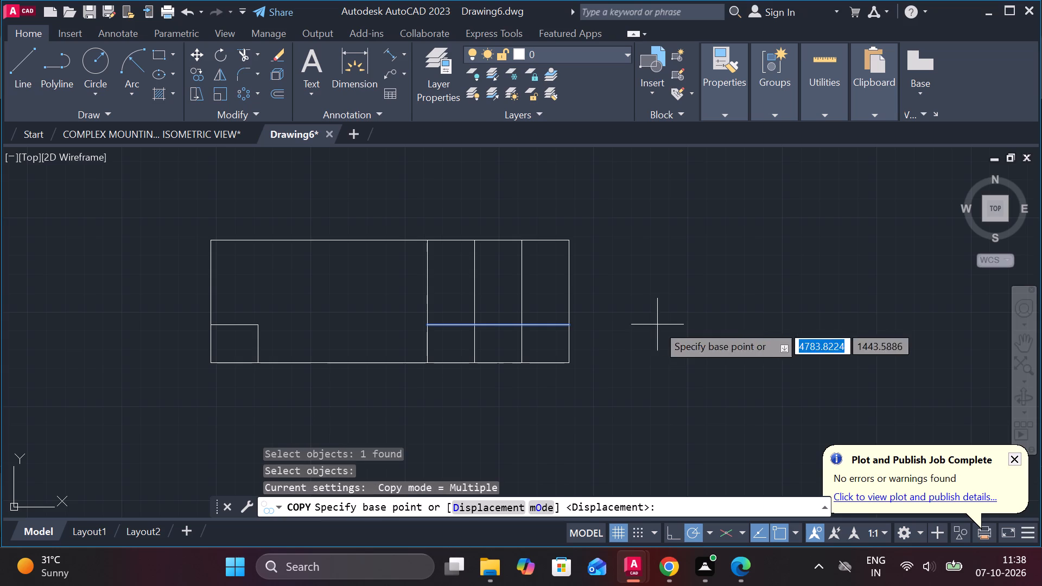
{"action": "left_click", "coordinate": [564, 329]}
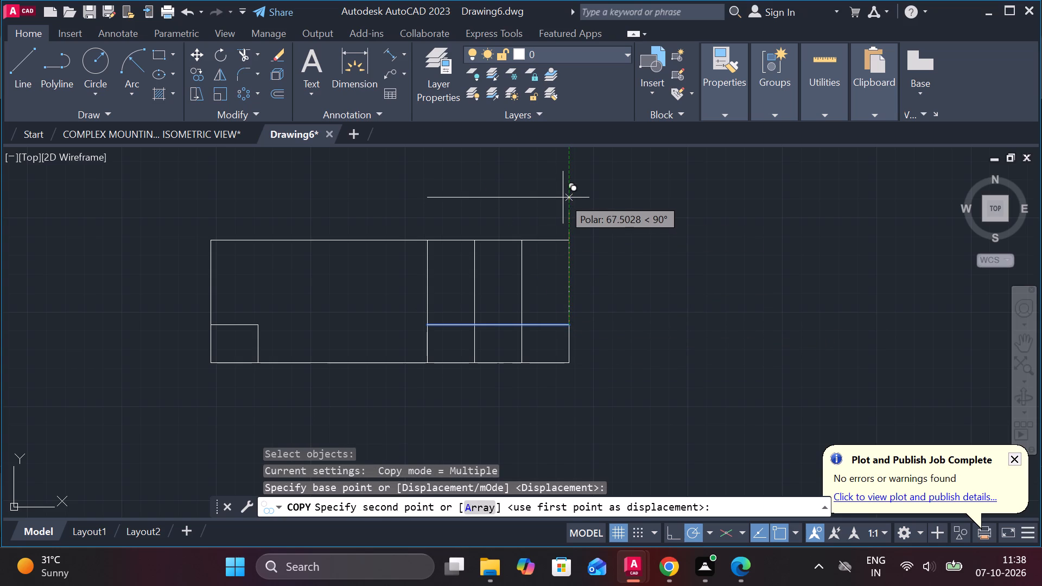
{"action": "key", "text": "7"}
{"action": "key", "text": "Return"}
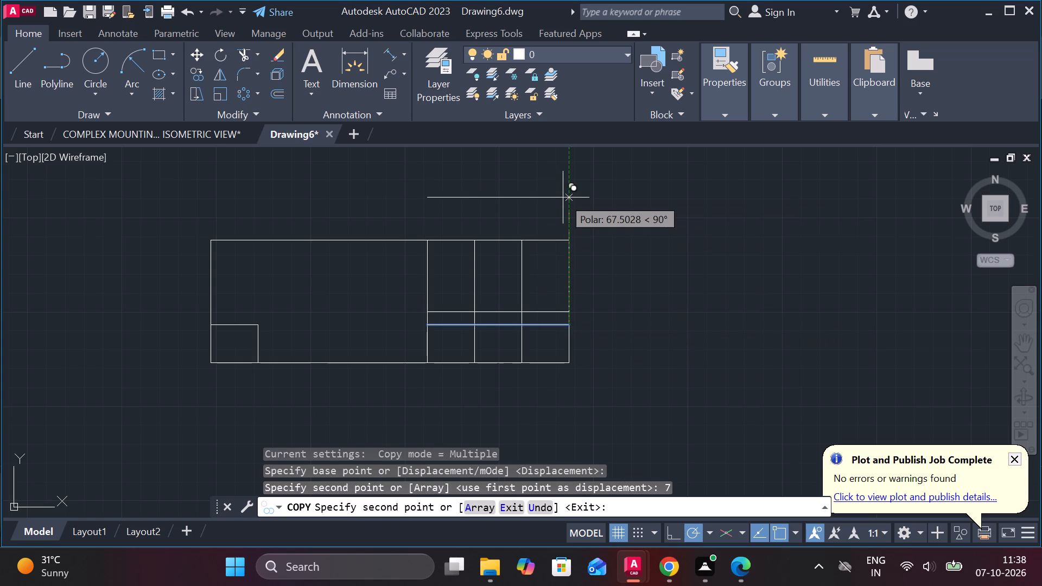
{"action": "type", "text": "14"}
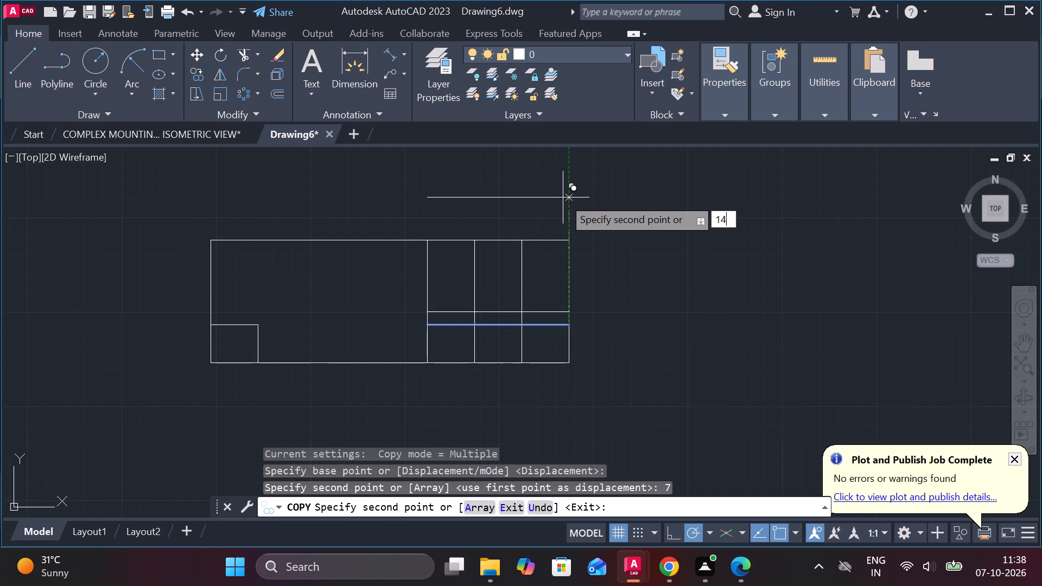
{"action": "key", "text": "Return"}
{"action": "type", "text": "21"}
{"action": "key", "text": "Return"}
{"action": "type", "text": "28"}
{"action": "key", "text": "Return"}
{"action": "type", "text": "35"}
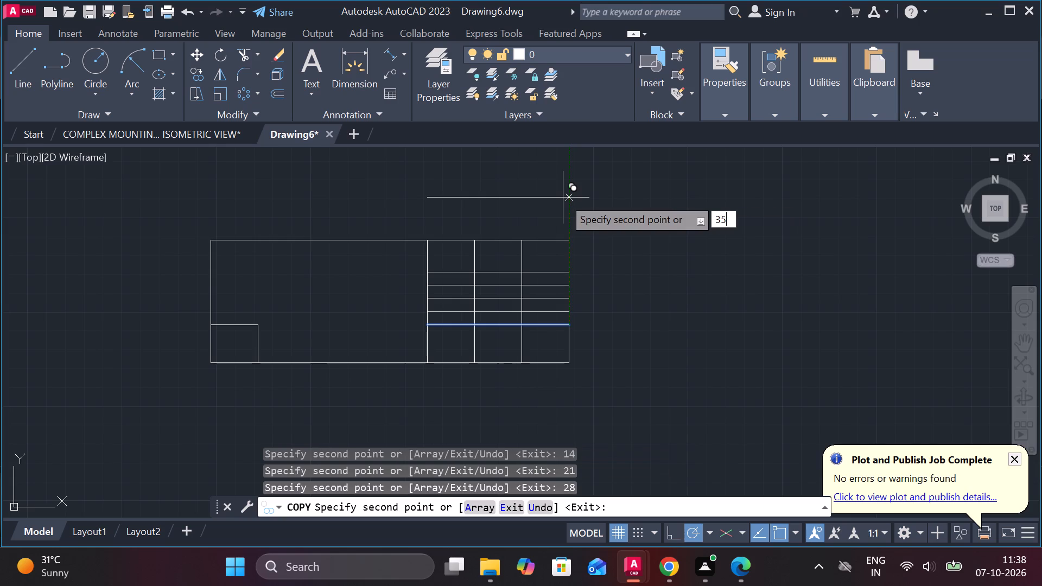
{"action": "key", "text": "Return"}
{"action": "middle_click", "coordinate": [647, 328]}
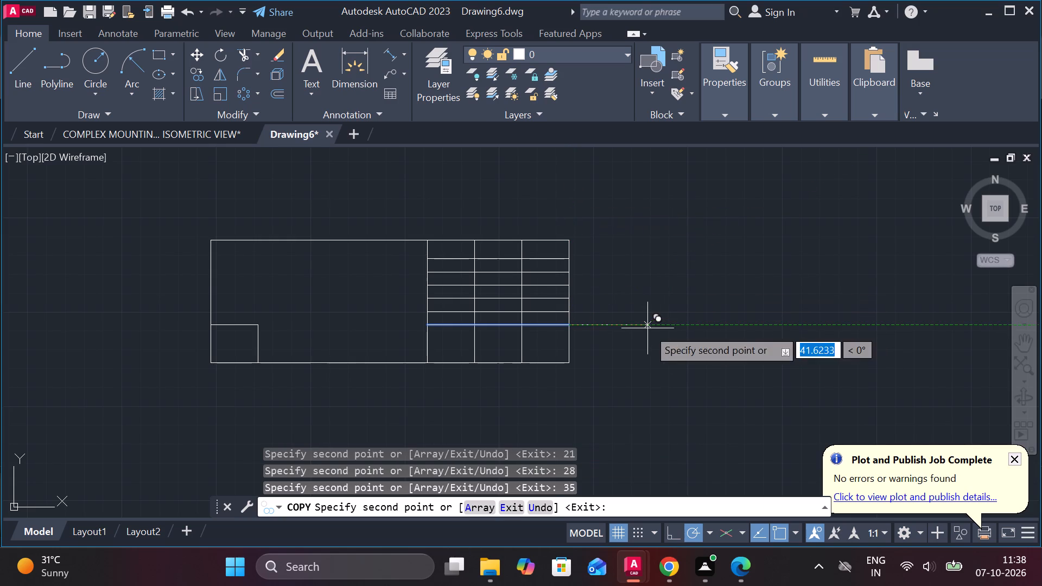
{"action": "key", "text": "Escape"}
Extend the three columns' lowest horizontal line leftward to meet the small corner cell's top edge.
{"action": "type", "text": "EX"}
{"action": "key", "text": "space"}
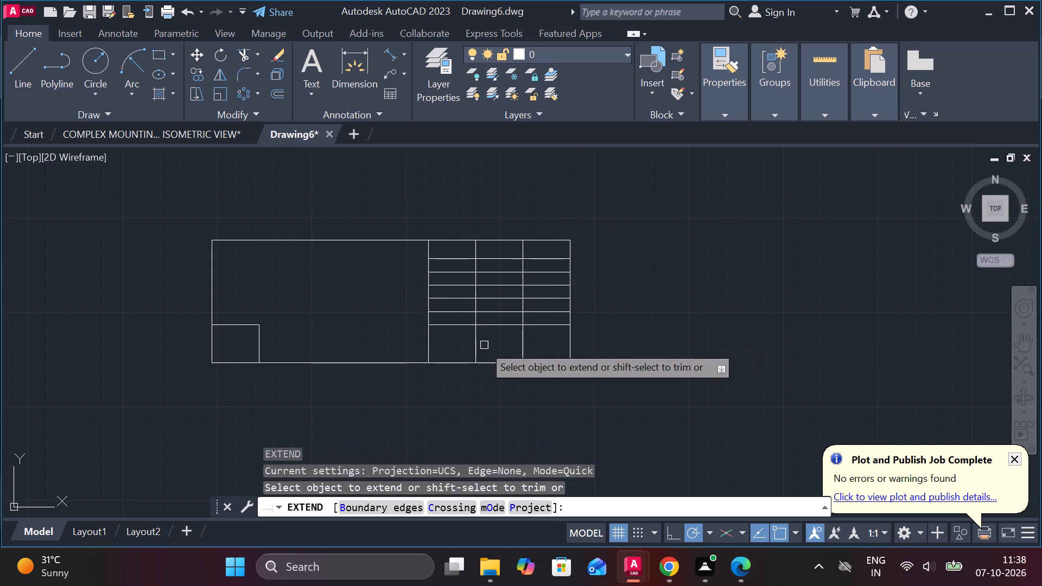
{"action": "left_click", "coordinate": [500, 324]}
{"action": "left_click", "coordinate": [475, 327]}
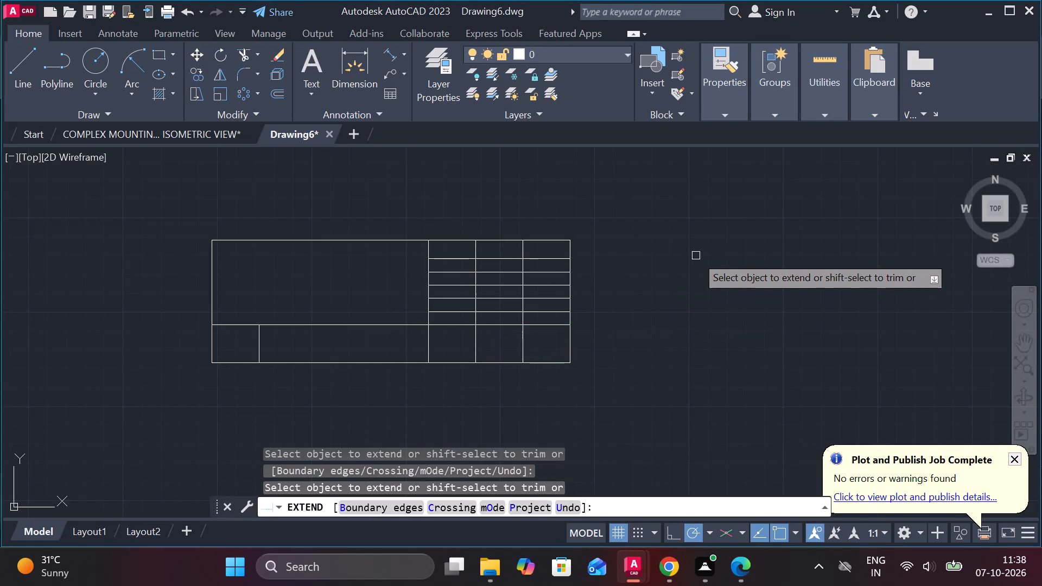
{"action": "scroll", "coordinate": [698, 256], "scroll_direction": "up", "scroll_amount": 1}
{"action": "middle_click_drag", "start_coordinate": [673, 262], "coordinate": [849, 245]}
{"action": "key", "text": "Escape"}
{"action": "scroll", "coordinate": [760, 266], "scroll_direction": "down", "scroll_amount": 1}
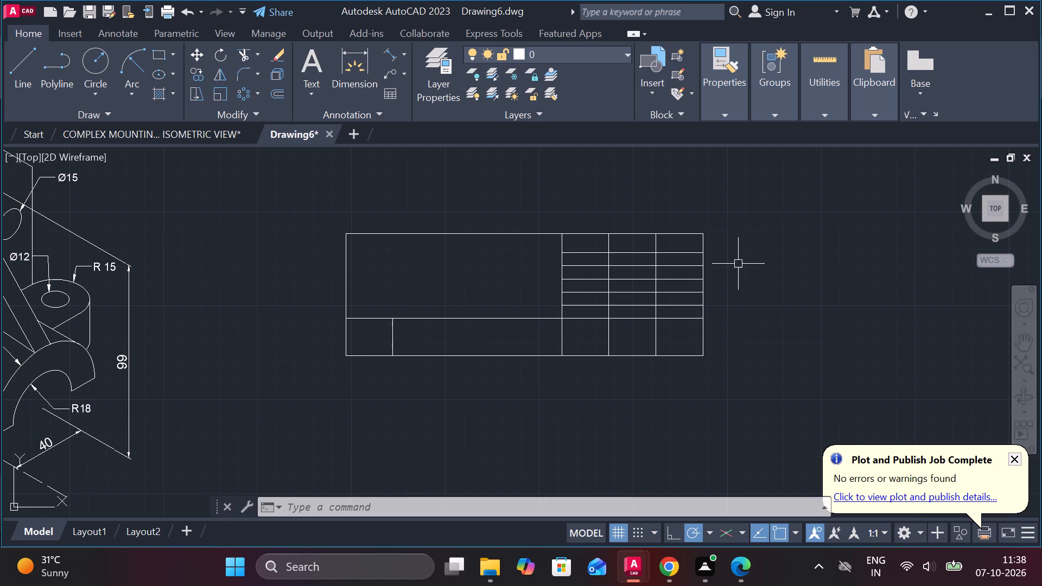
Trim the two inner column lines out of the bottom row to leave a single wide cell beneath the three columns.
{"action": "scroll", "coordinate": [733, 264], "scroll_direction": "up", "scroll_amount": 1}
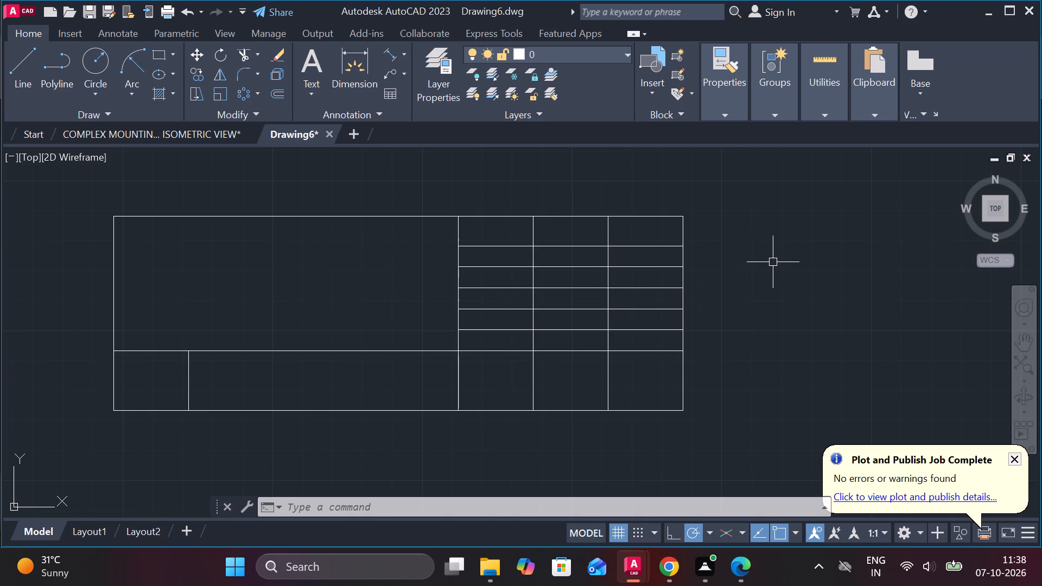
{"action": "type", "text": "TR"}
{"action": "key", "text": "Return"}
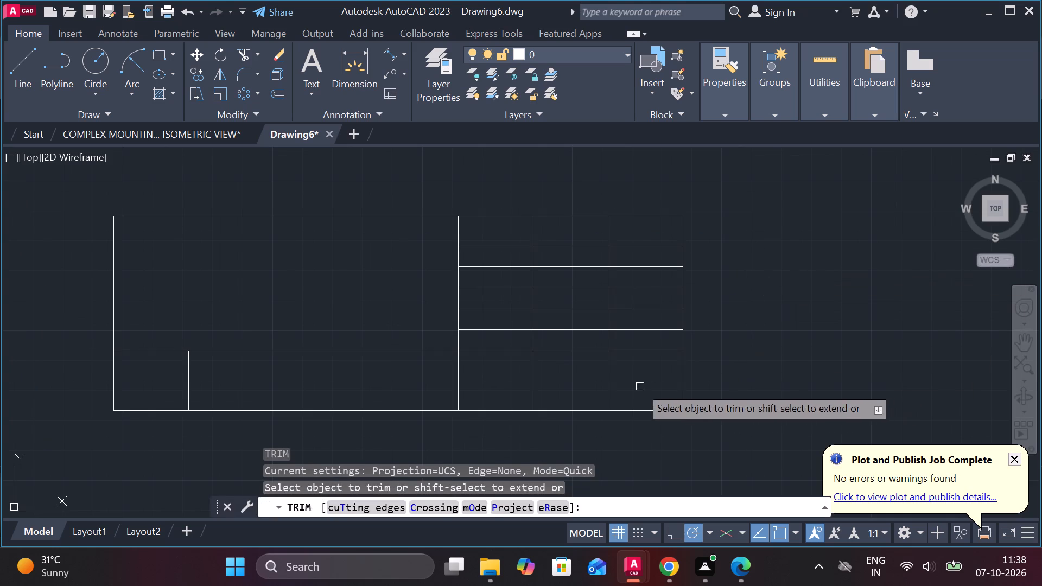
{"action": "left_click_drag", "start_coordinate": [638, 385], "coordinate": [493, 386]}
{"action": "scroll", "coordinate": [532, 350], "scroll_direction": "down", "scroll_amount": 1}
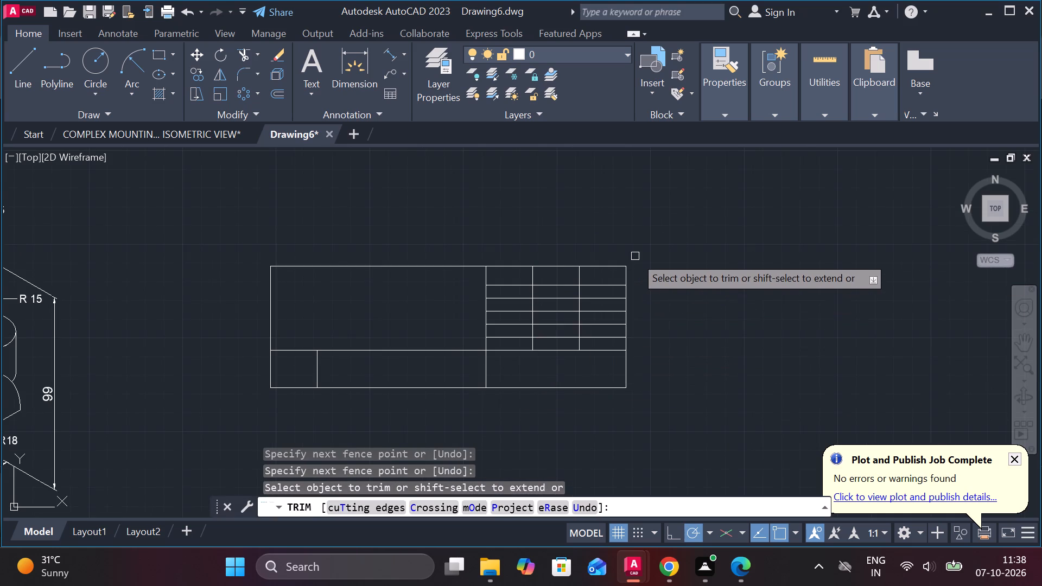
{"action": "scroll", "coordinate": [635, 256], "scroll_direction": "up", "scroll_amount": 1}
{"action": "key", "text": "Escape"}
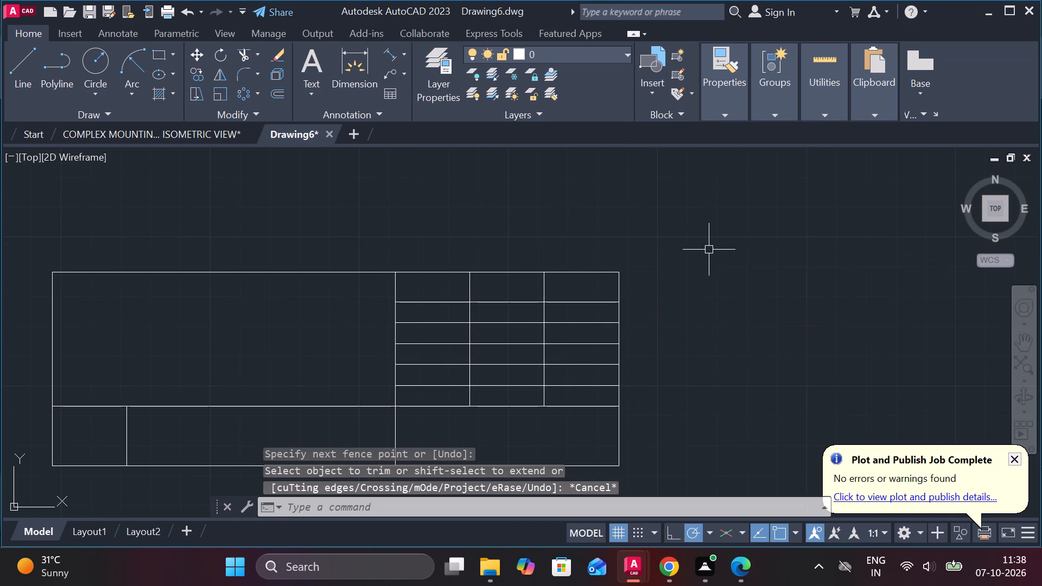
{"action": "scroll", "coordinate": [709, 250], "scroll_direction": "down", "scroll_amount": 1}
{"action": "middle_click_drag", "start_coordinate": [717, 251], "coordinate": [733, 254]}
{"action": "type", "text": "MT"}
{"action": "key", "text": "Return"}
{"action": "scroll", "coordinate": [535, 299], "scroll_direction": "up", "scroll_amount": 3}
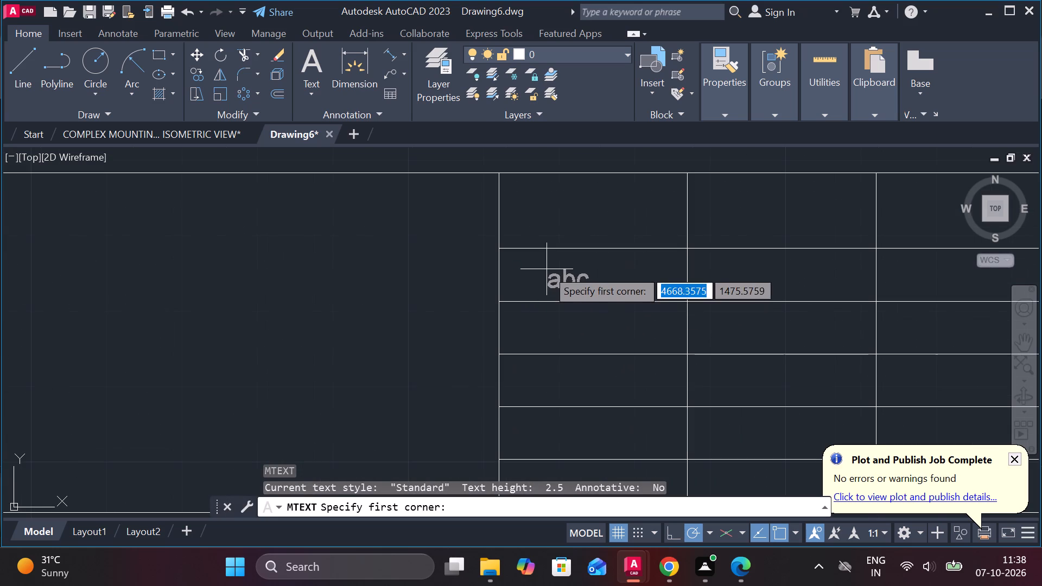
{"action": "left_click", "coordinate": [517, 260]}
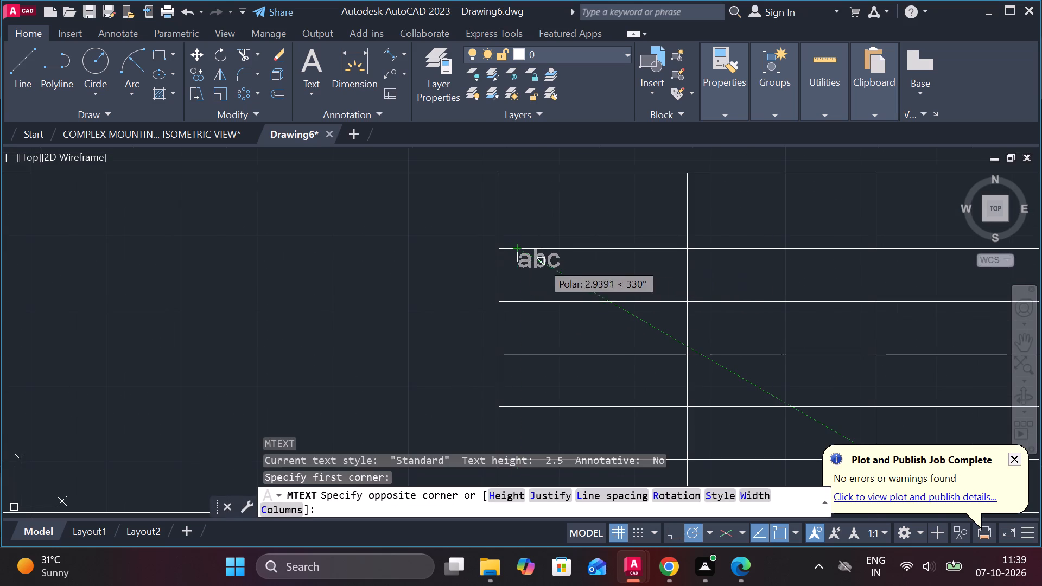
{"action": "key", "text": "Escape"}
Add centred multiline text DESIGNED in the second row from the top of the first of the three narrow columns.
{"action": "key", "text": "space"}
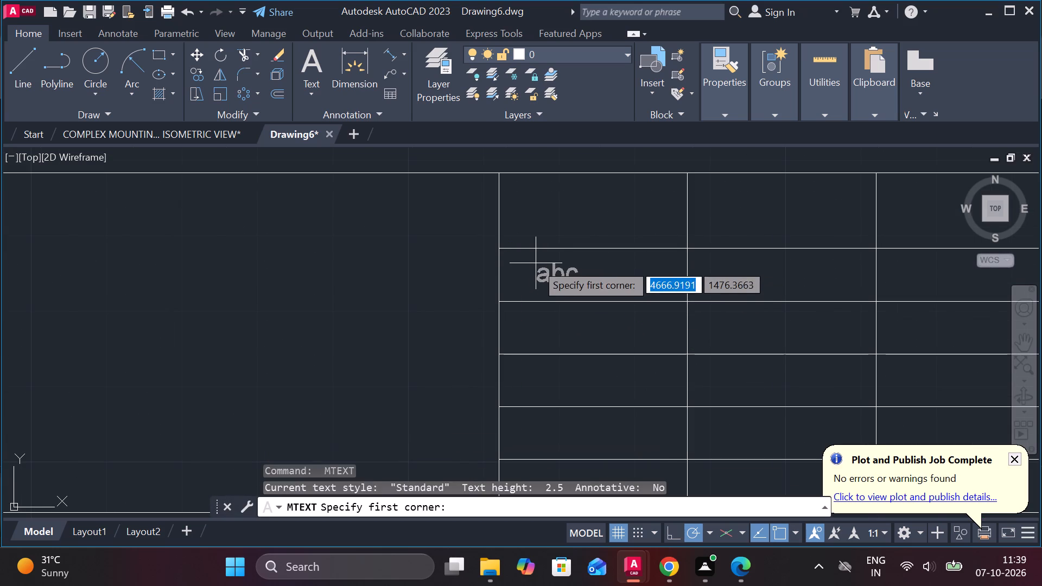
{"action": "scroll", "coordinate": [516, 263], "scroll_direction": "up", "scroll_amount": 2}
{"action": "left_click", "coordinate": [507, 248]}
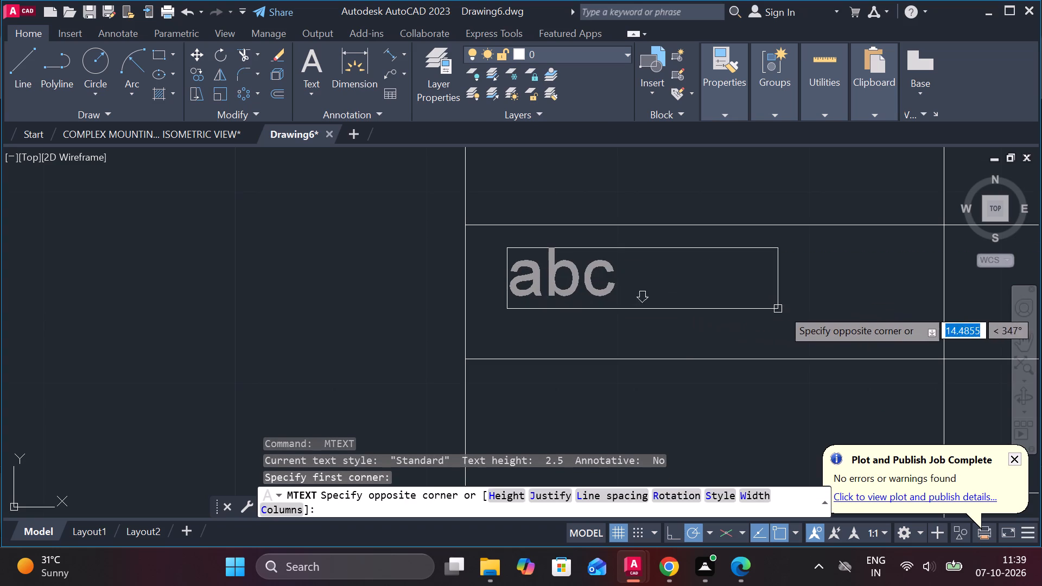
{"action": "left_click", "coordinate": [886, 327]}
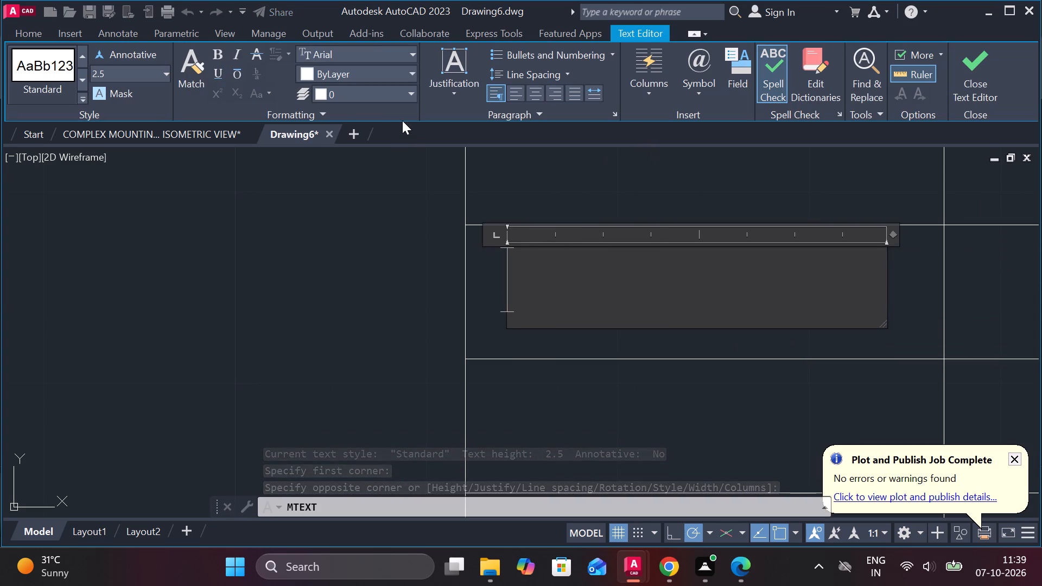
{"action": "left_click", "coordinate": [524, 90]}
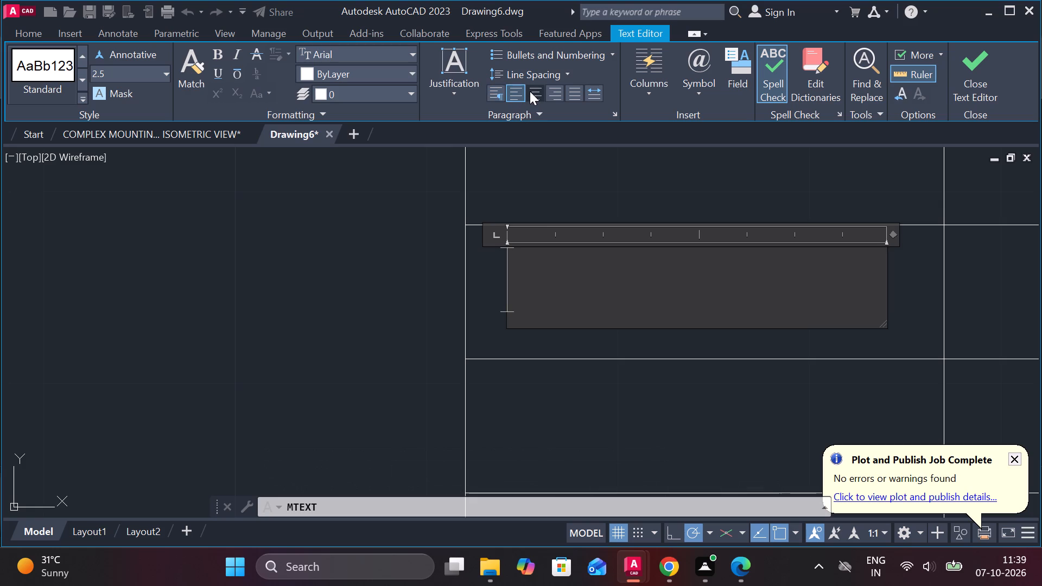
{"action": "left_click", "coordinate": [536, 92]}
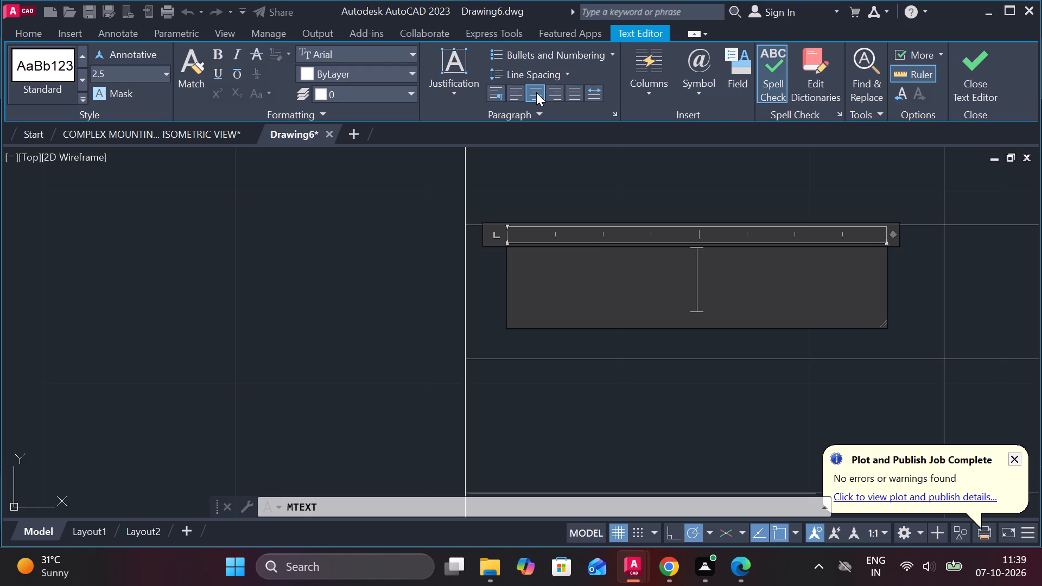
{"action": "type", "text": "DESIGNED"}
{"action": "left_click", "coordinate": [536, 92]}
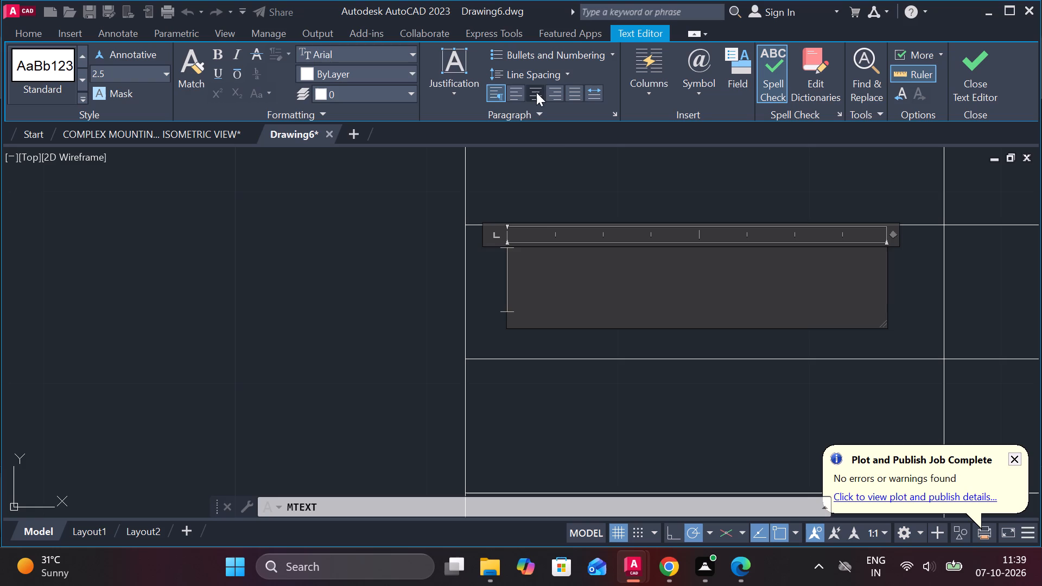
{"action": "left_click", "coordinate": [542, 91]}
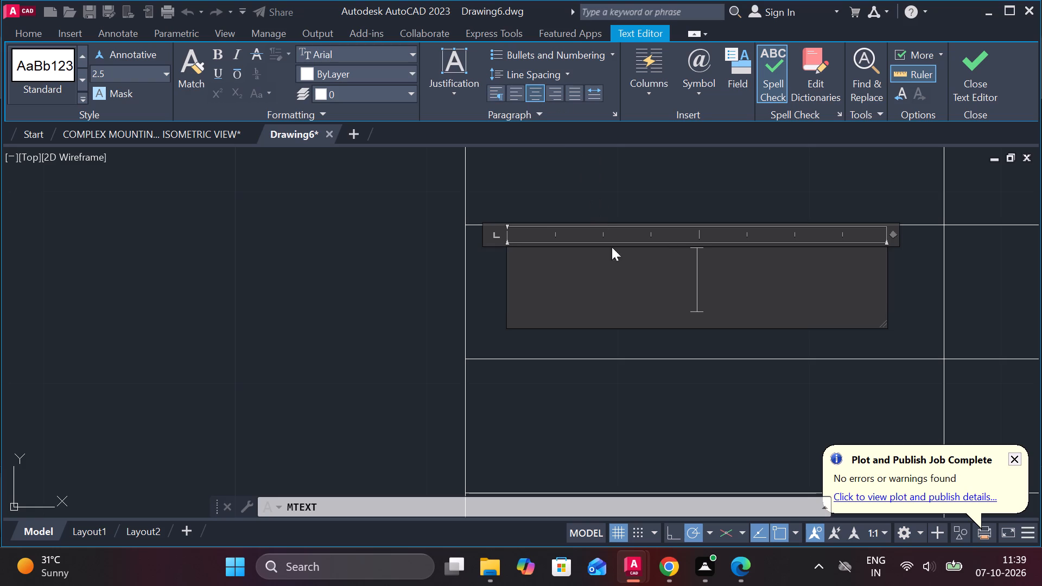
{"action": "left_click", "coordinate": [621, 267]}
{"action": "type", "text": "DES"}
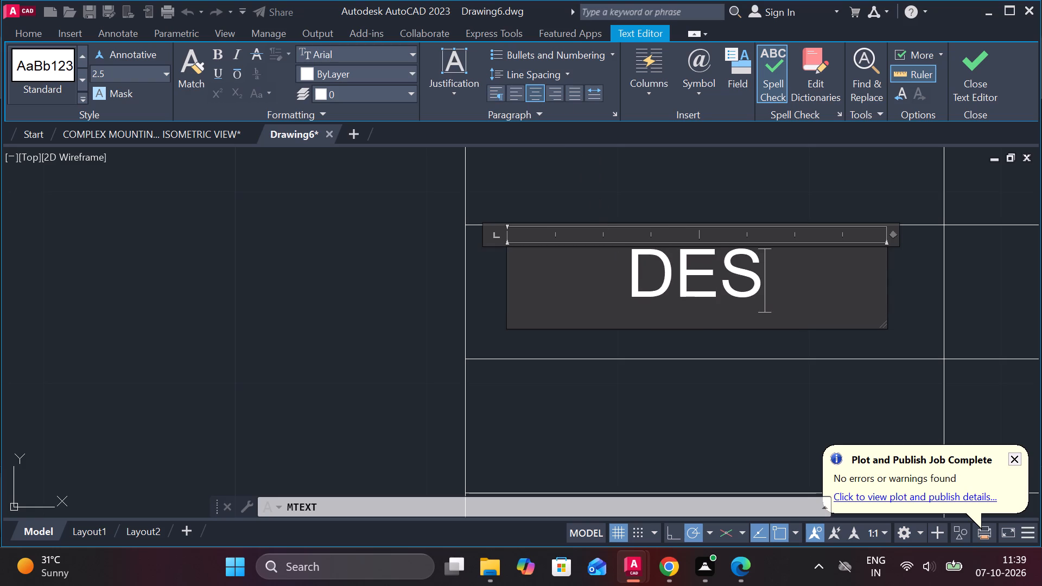
{"action": "type", "text": "IGNED"}
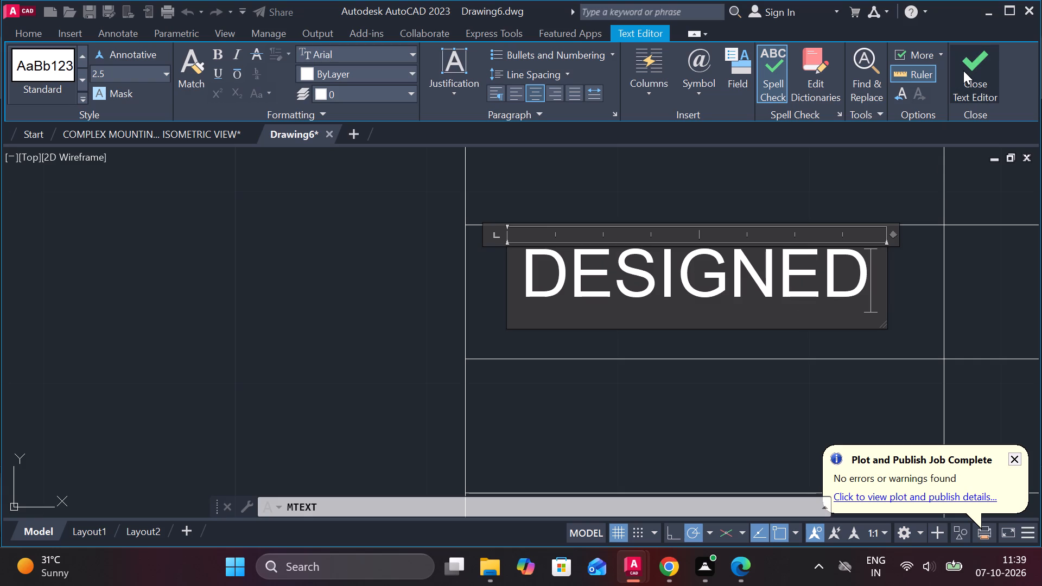
{"action": "left_click", "coordinate": [963, 71]}
Copy the DESIGNED label straight down into each of the four rows below it in the first narrow column.
{"action": "scroll", "coordinate": [899, 246], "scroll_direction": "down", "scroll_amount": 1}
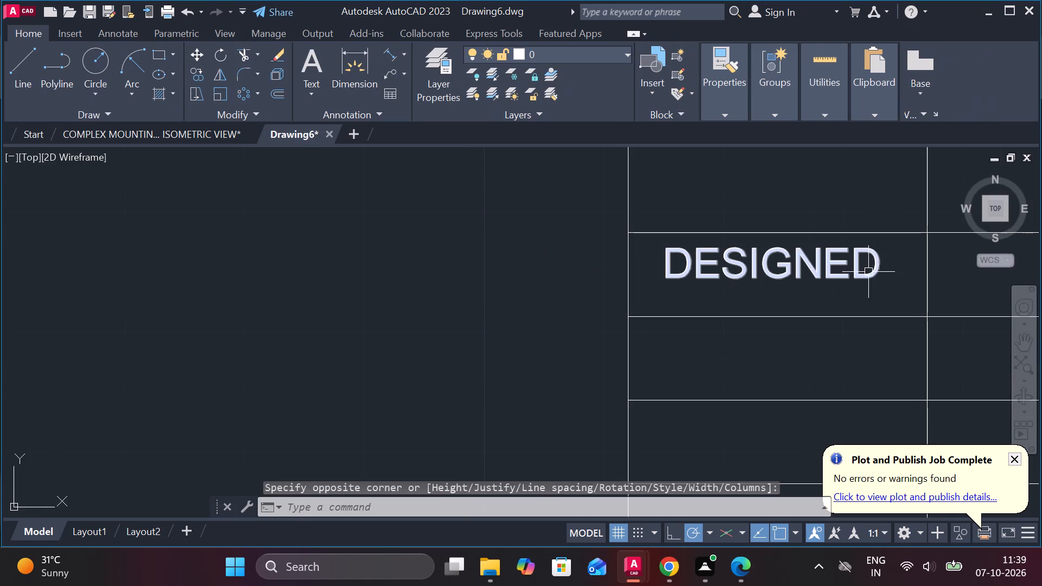
{"action": "scroll", "coordinate": [868, 273], "scroll_direction": "down", "scroll_amount": 1}
{"action": "middle_click_drag", "start_coordinate": [868, 273], "coordinate": [697, 260]}
{"action": "left_click", "coordinate": [676, 250]}
{"action": "type", "text": "CO"}
{"action": "key", "text": "Return"}
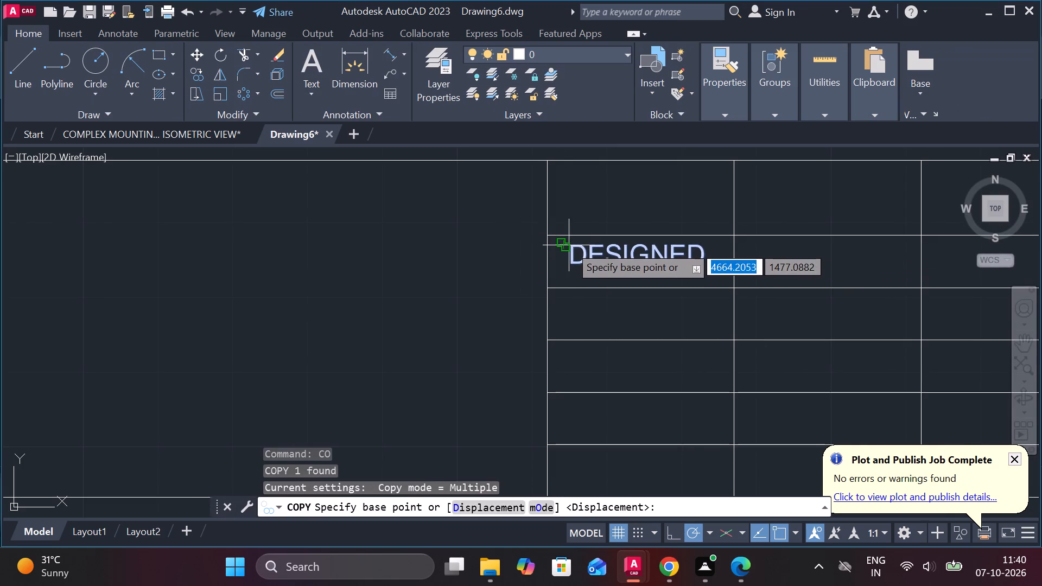
{"action": "left_click", "coordinate": [574, 246]}
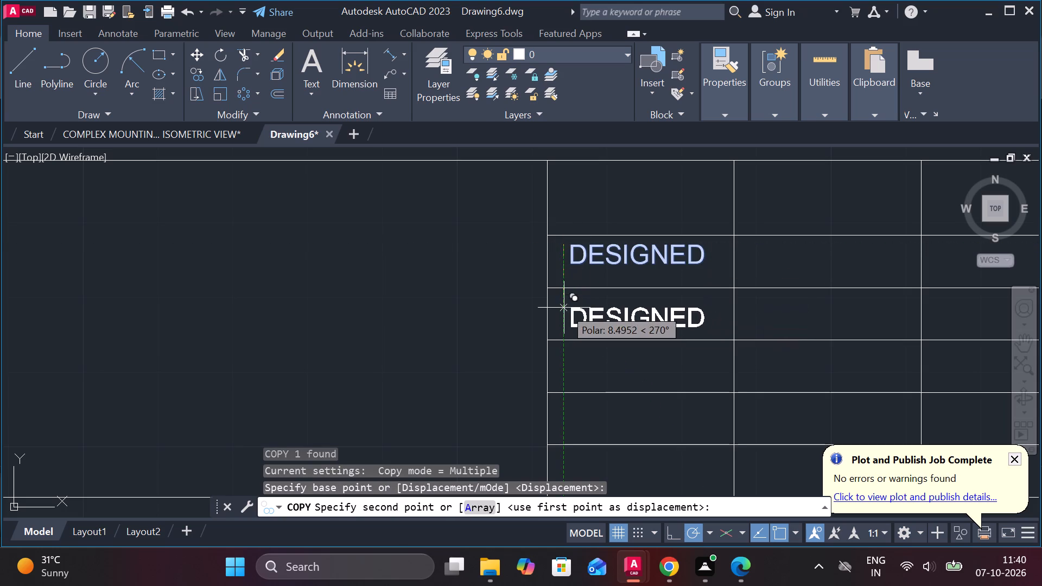
{"action": "scroll", "coordinate": [567, 302], "scroll_direction": "up", "scroll_amount": 2}
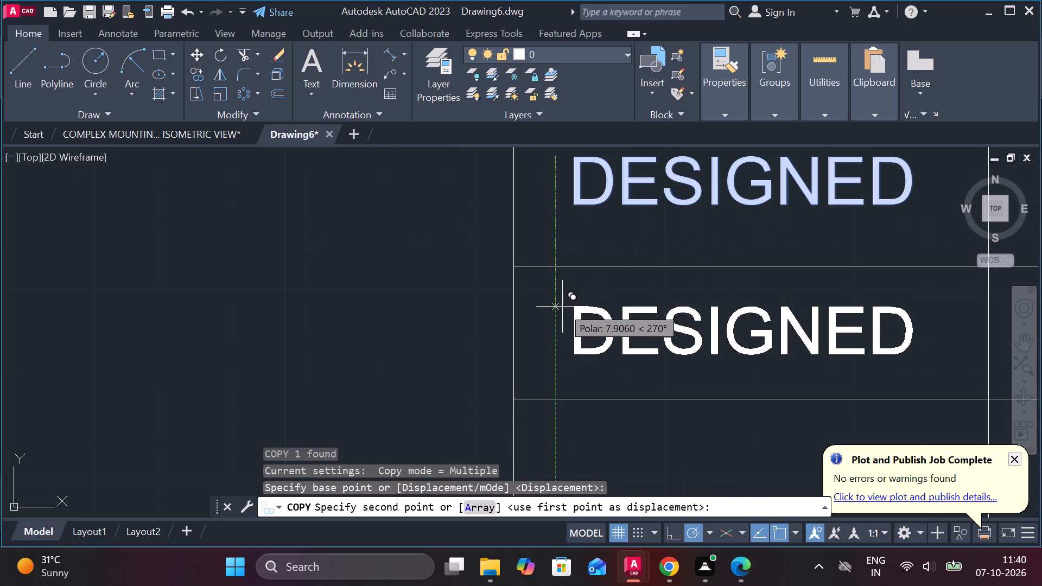
{"action": "left_click", "coordinate": [562, 307]}
{"action": "scroll", "coordinate": [571, 322], "scroll_direction": "down", "scroll_amount": 2}
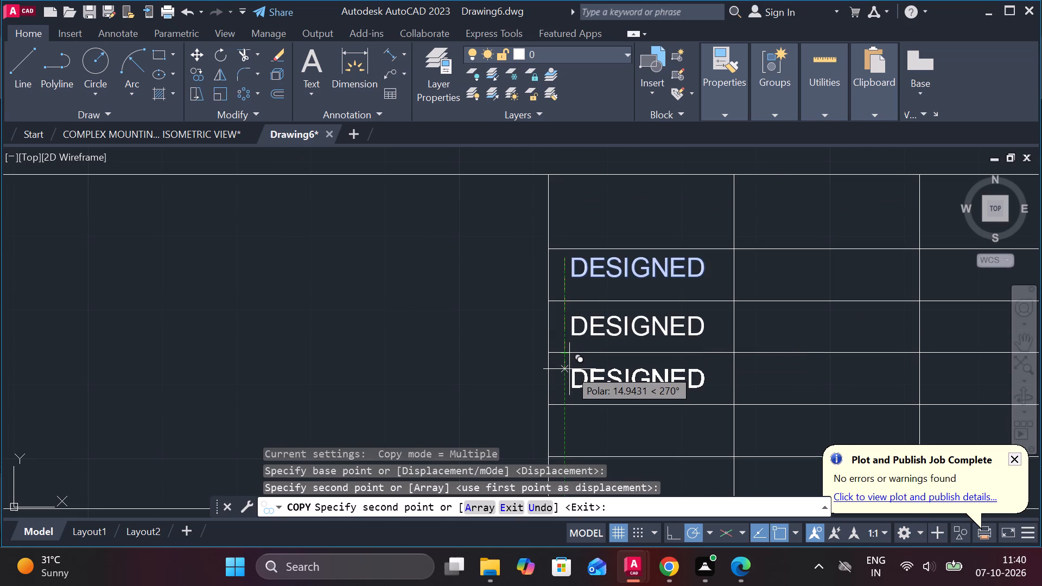
{"action": "left_click", "coordinate": [569, 367]}
{"action": "middle_click_drag", "start_coordinate": [572, 370], "coordinate": [567, 264]}
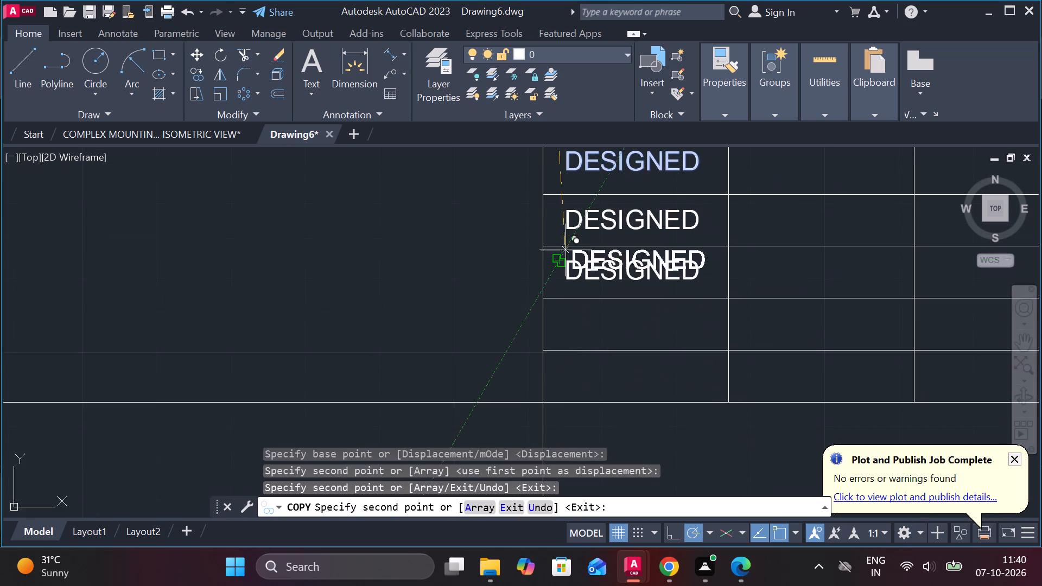
{"action": "scroll", "coordinate": [569, 316], "scroll_direction": "up", "scroll_amount": 2}
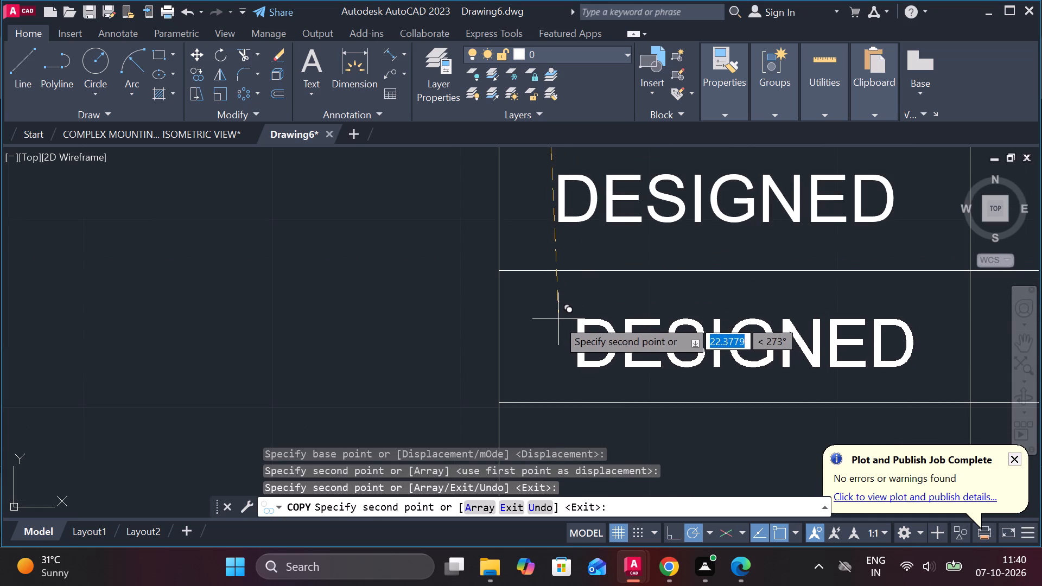
{"action": "left_click", "coordinate": [550, 311]}
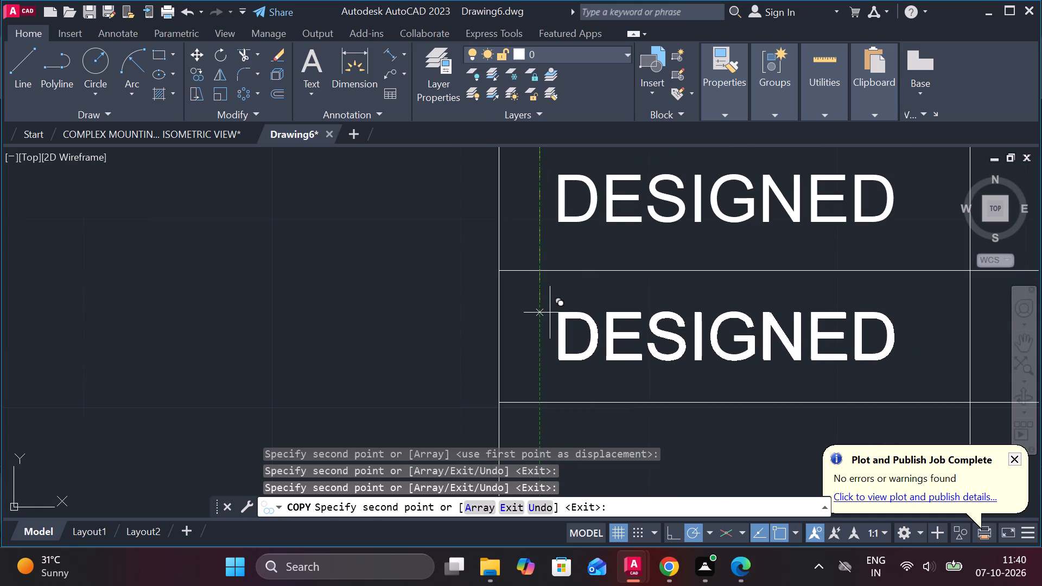
{"action": "scroll", "coordinate": [550, 320], "scroll_direction": "down", "scroll_amount": 2}
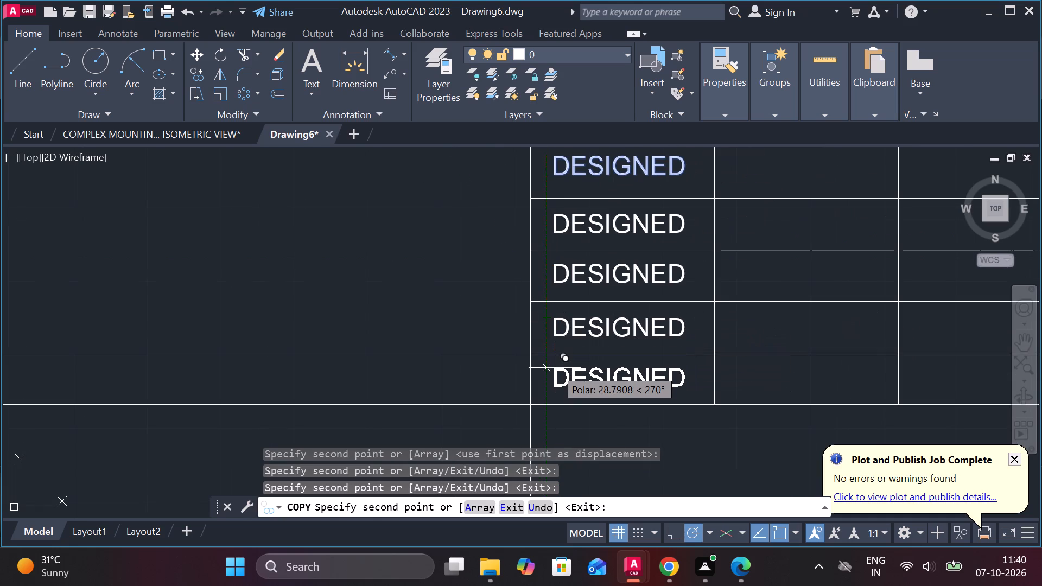
{"action": "left_click", "coordinate": [555, 366]}
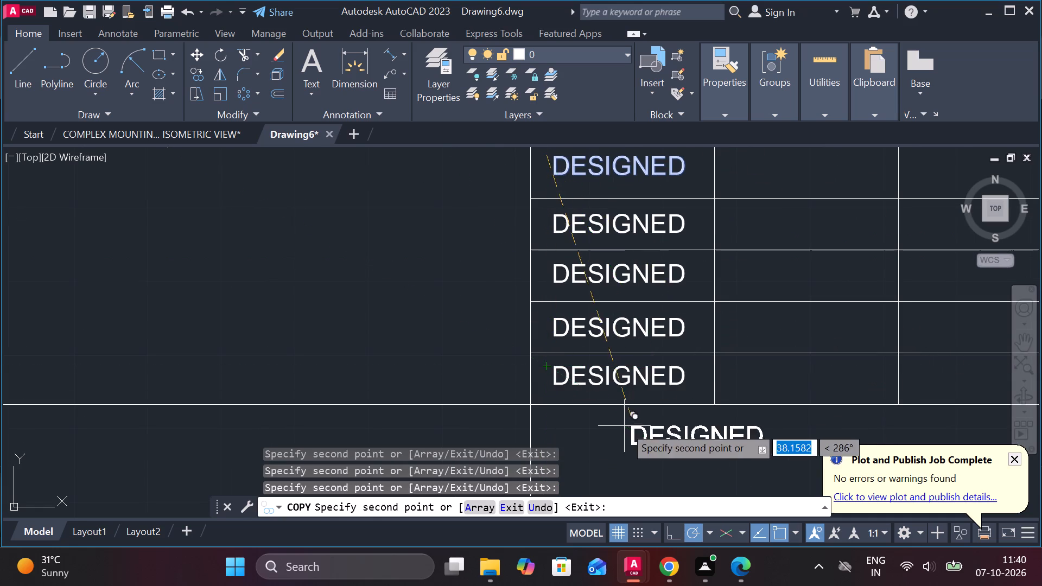
Place two more DESIGNED copies in the wide cell beneath the three columns, one near its upper left and one near its lower right.
{"action": "middle_click_drag", "start_coordinate": [624, 426], "coordinate": [587, 320]}
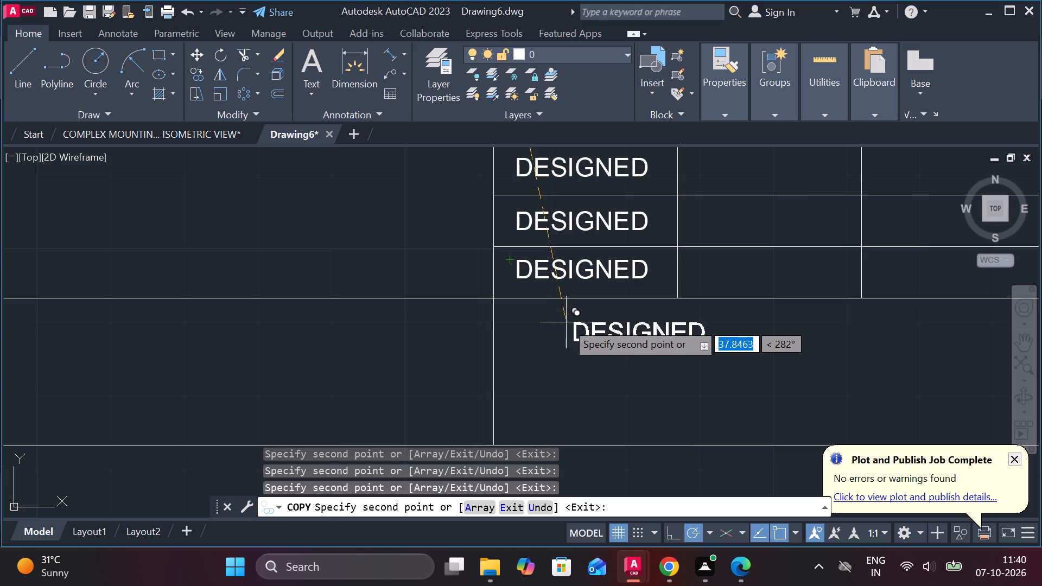
{"action": "left_click", "coordinate": [566, 322]}
{"action": "middle_click_drag", "start_coordinate": [666, 334], "coordinate": [523, 314]}
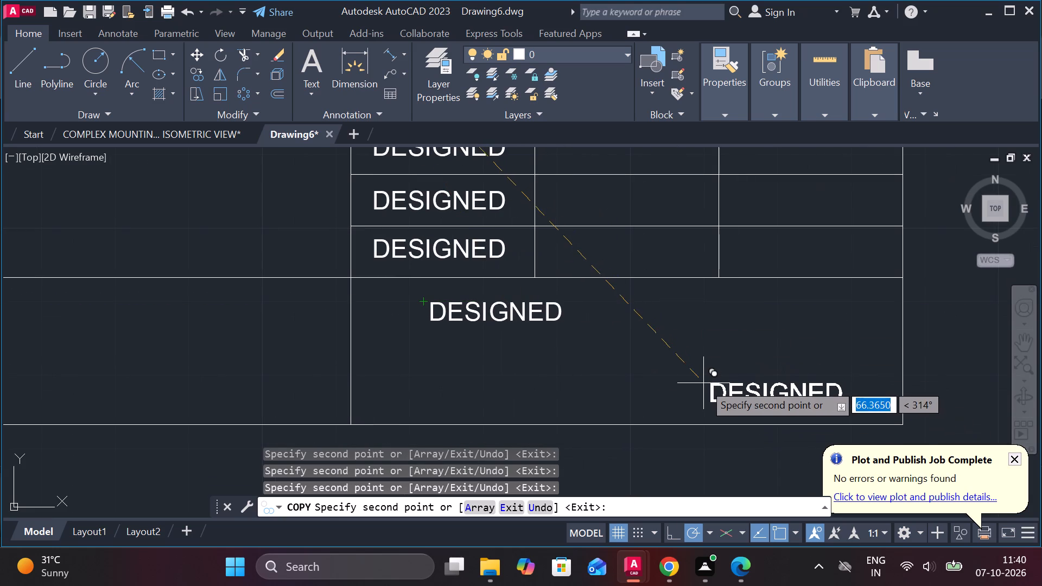
{"action": "left_click", "coordinate": [695, 387]}
Place DESIGNED copies at matching height in the top-row cells of the second and third narrow columns.
{"action": "middle_click_drag", "start_coordinate": [634, 298], "coordinate": [666, 310]}
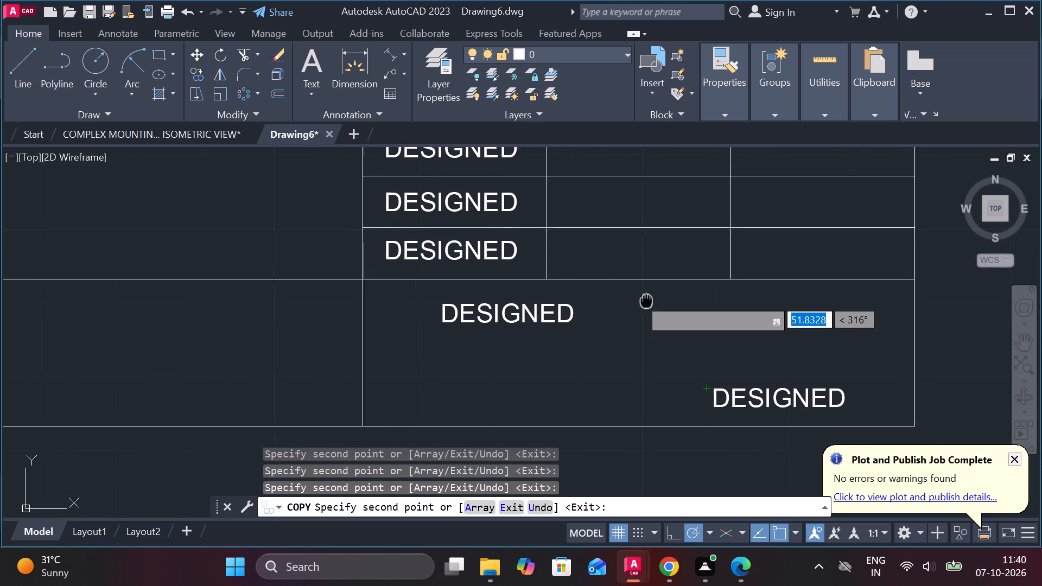
{"action": "middle_click_drag", "start_coordinate": [666, 310], "coordinate": [811, 430]}
{"action": "middle_click_drag", "start_coordinate": [788, 291], "coordinate": [675, 418]}
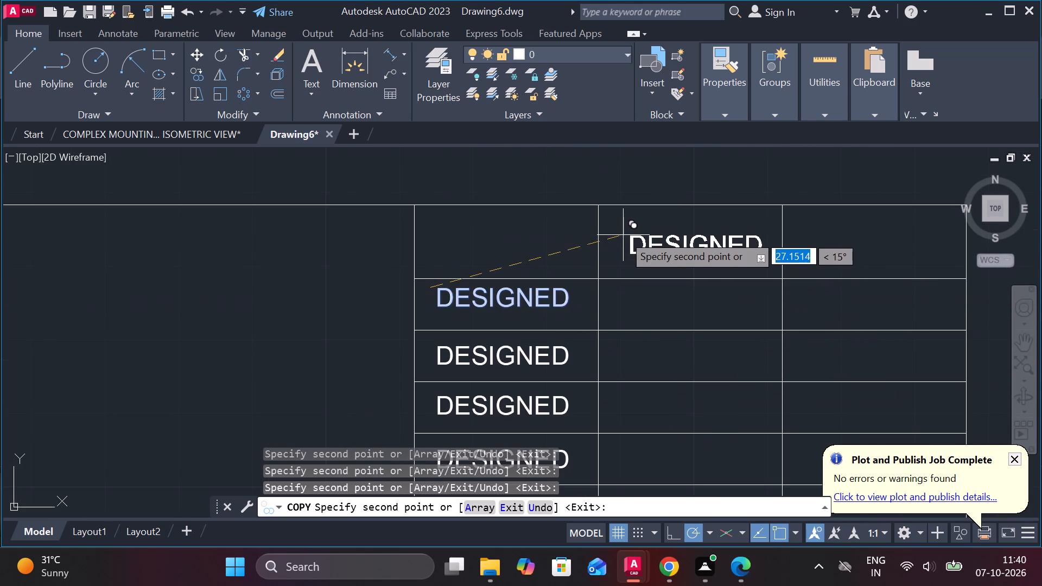
{"action": "left_click", "coordinate": [617, 227]}
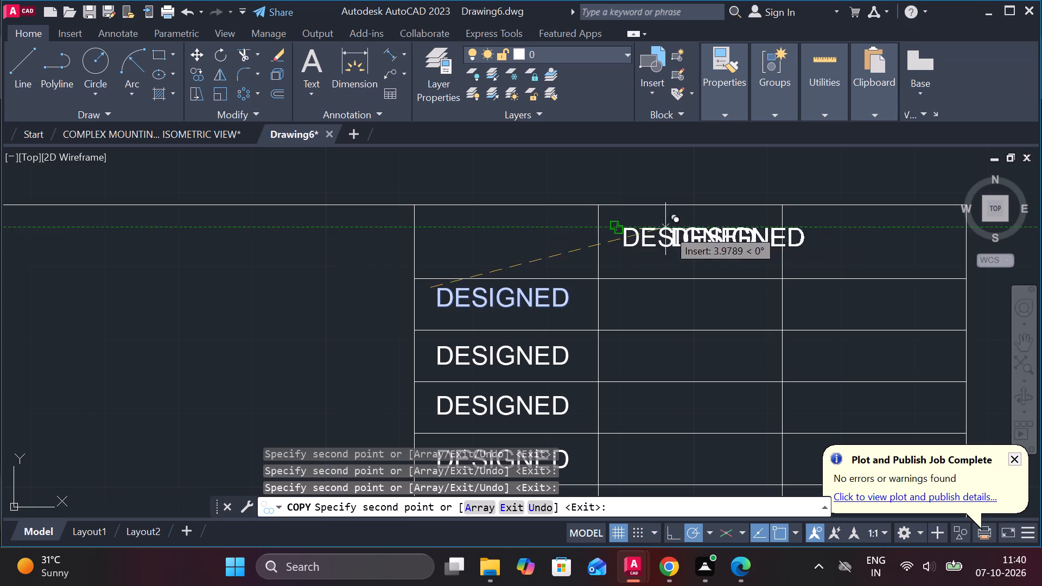
{"action": "left_click", "coordinate": [805, 227]}
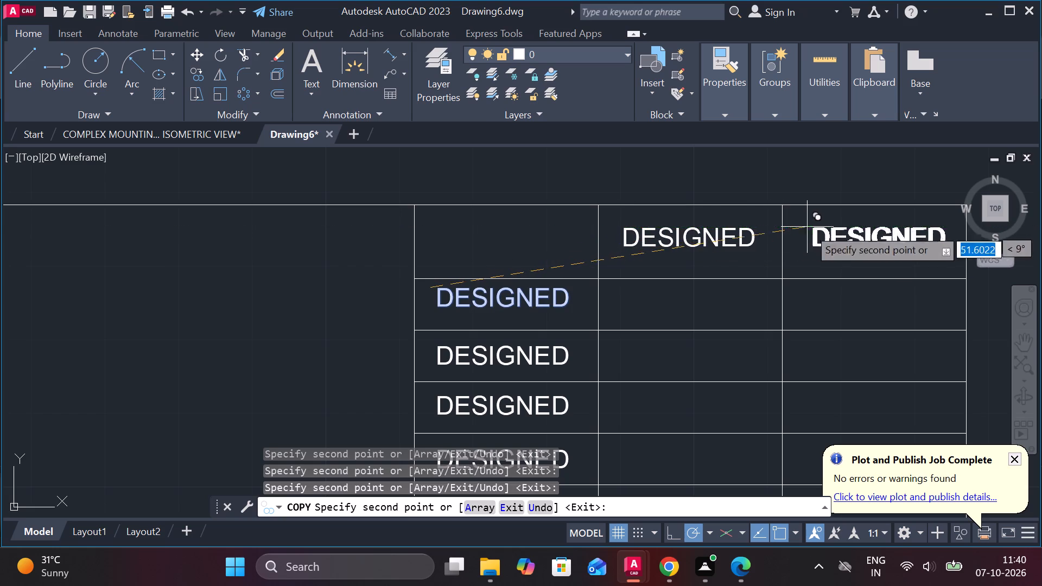
Place DESIGNED copies in the cell beside the small corner cell, in the corner cell itself, and in the large cell above.
{"action": "scroll", "coordinate": [840, 277], "scroll_direction": "down", "scroll_amount": 1}
{"action": "middle_click_drag", "start_coordinate": [353, 367], "coordinate": [619, 293]}
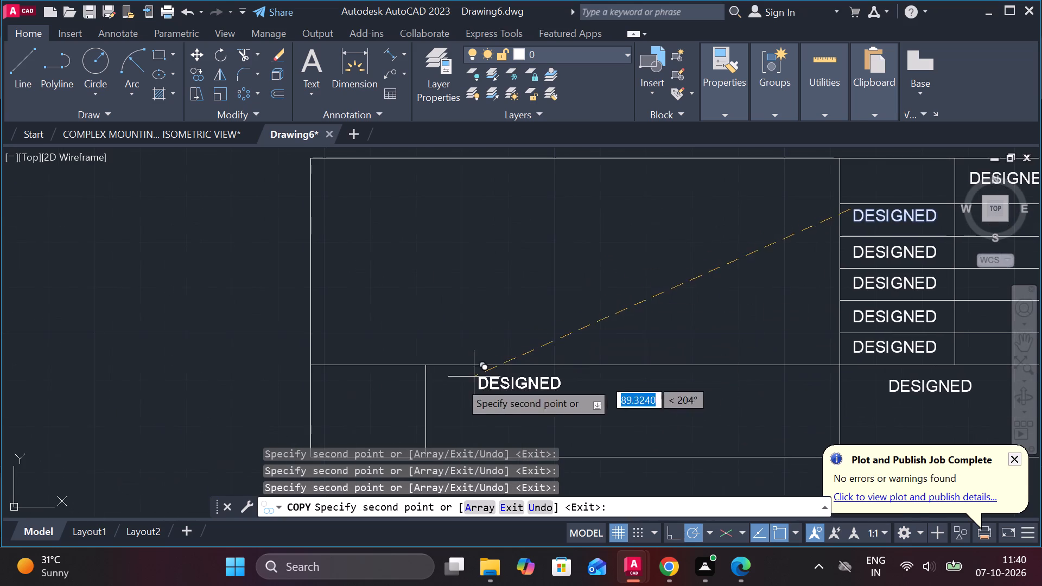
{"action": "scroll", "coordinate": [430, 391], "scroll_direction": "up", "scroll_amount": 1}
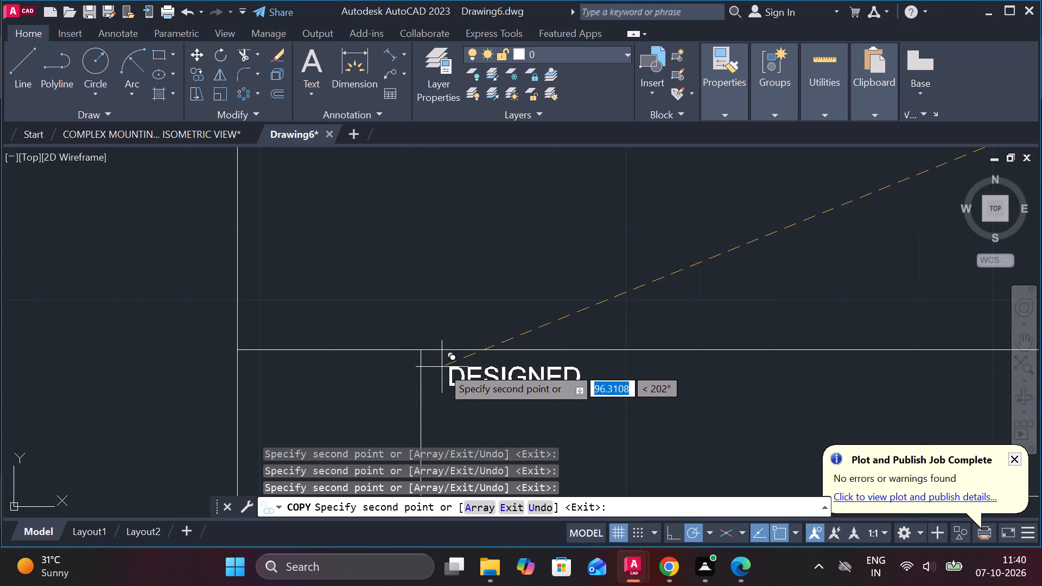
{"action": "left_click", "coordinate": [442, 367]}
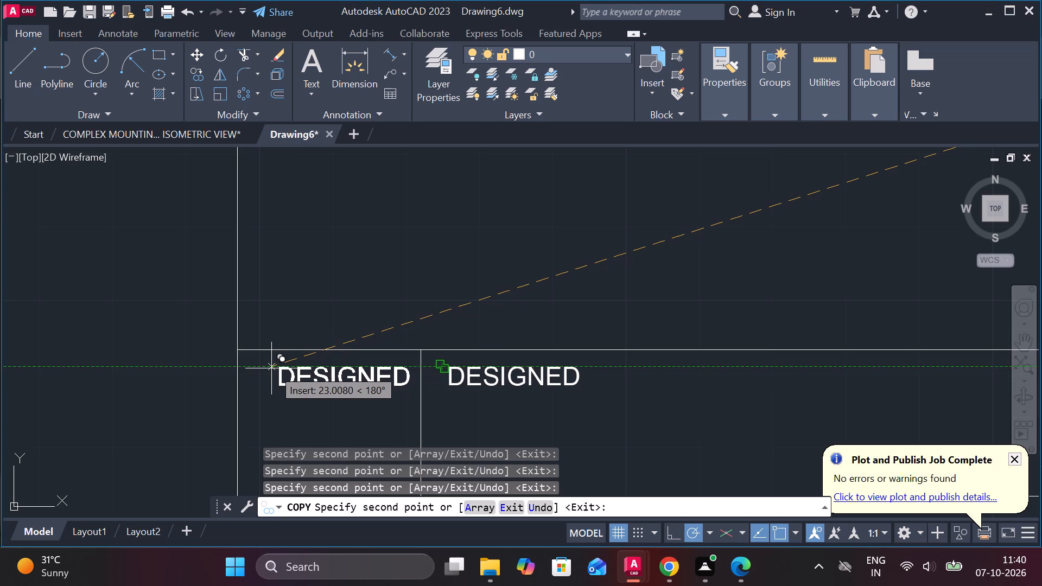
{"action": "left_click", "coordinate": [271, 368]}
{"action": "middle_click_drag", "start_coordinate": [295, 286], "coordinate": [372, 370]}
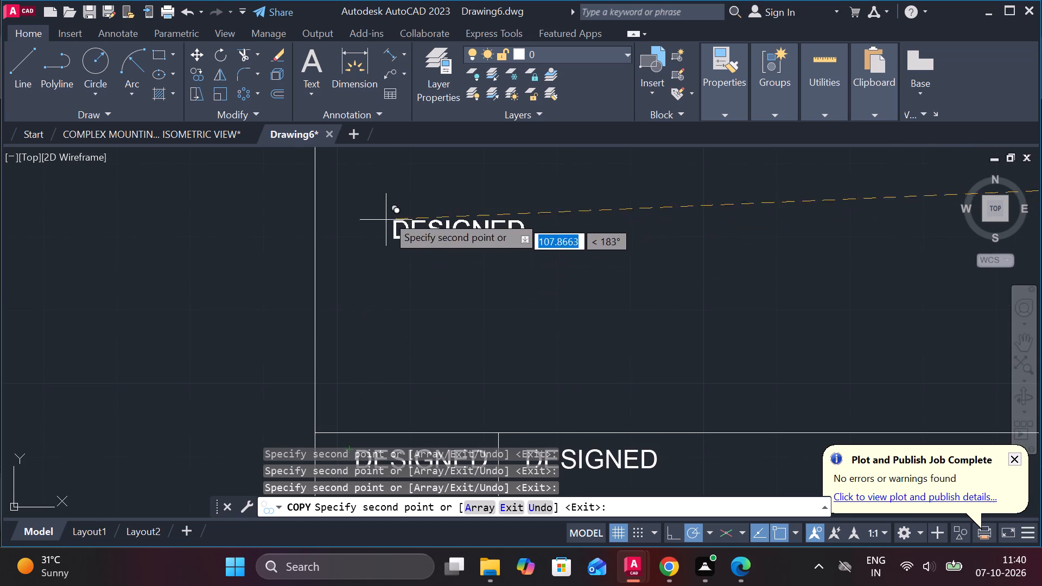
{"action": "left_click", "coordinate": [387, 193]}
{"action": "scroll", "coordinate": [564, 309], "scroll_direction": "down", "scroll_amount": 2}
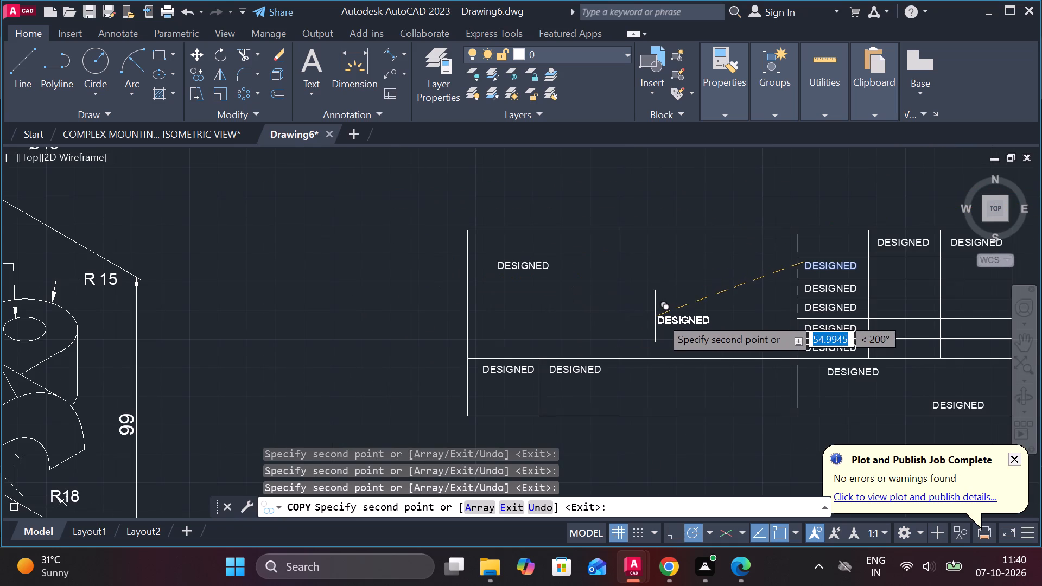
{"action": "key", "text": "Escape"}
Draw a horizontal line across the small corner cell from the midpoint of its inner side to the title block's left edge.
{"action": "key", "text": "l"}
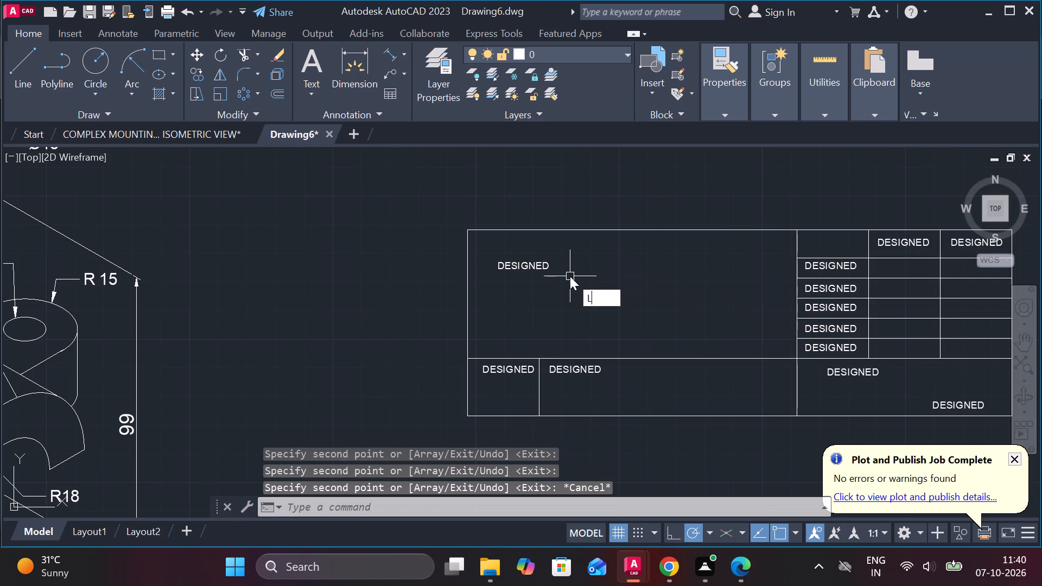
{"action": "key", "text": "Return"}
{"action": "left_click", "coordinate": [537, 388]}
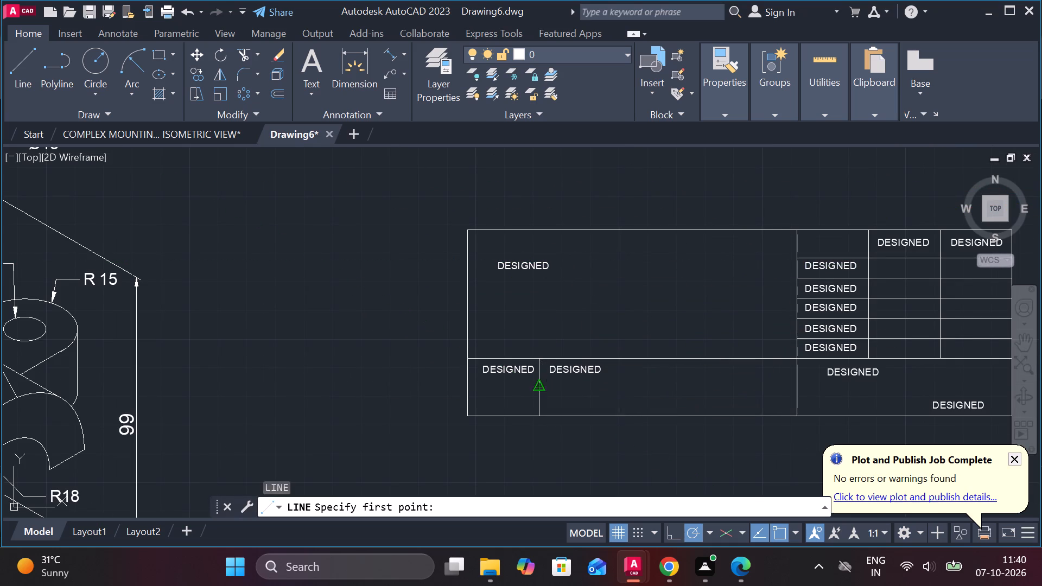
{"action": "scroll", "coordinate": [503, 395], "scroll_direction": "up", "scroll_amount": 3}
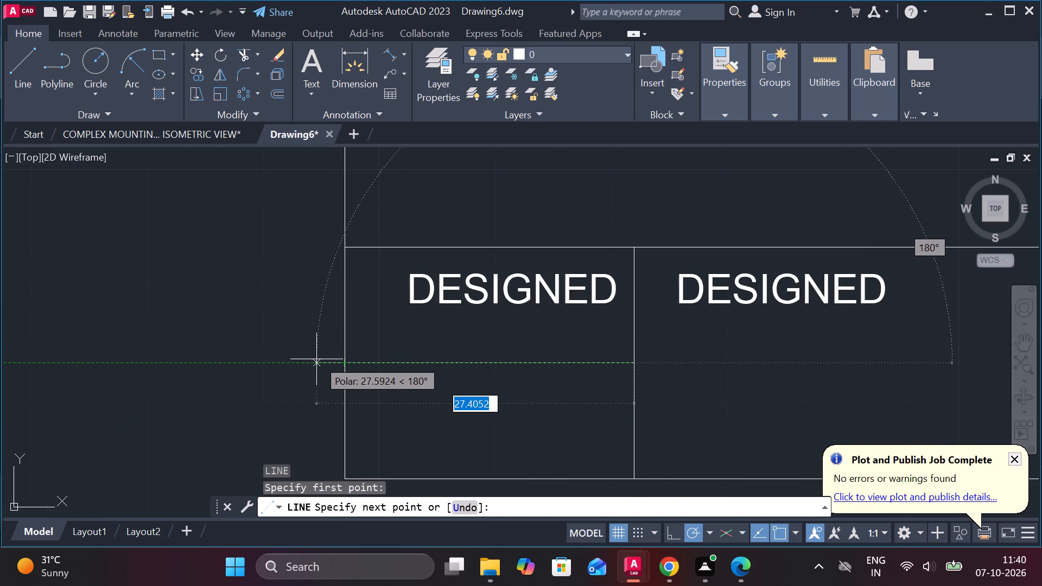
{"action": "left_click", "coordinate": [339, 361]}
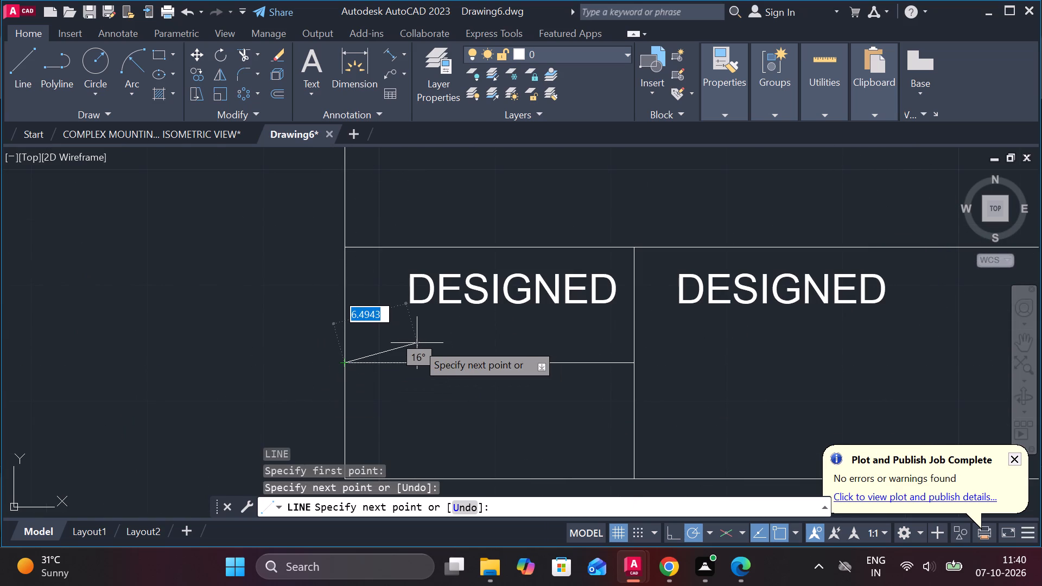
{"action": "key", "text": "Escape"}
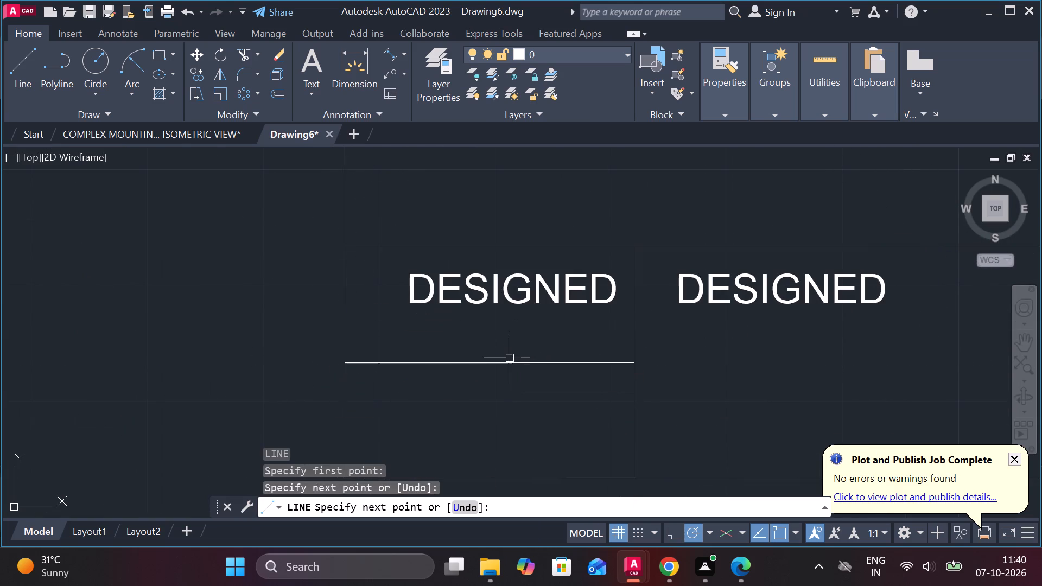
Turn off object snap and shift the small corner cell's DESIGNED label slightly left to centre it in the cell.
{"action": "scroll", "coordinate": [510, 358], "scroll_direction": "down", "scroll_amount": 2}
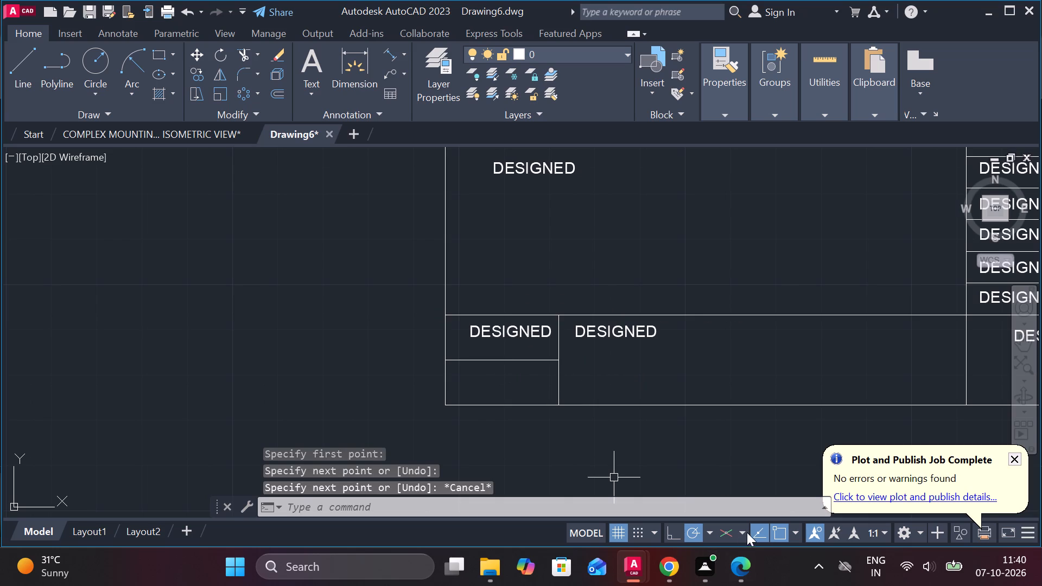
{"action": "left_click", "coordinate": [778, 530]}
{"action": "scroll", "coordinate": [536, 343], "scroll_direction": "up", "scroll_amount": 1}
{"action": "left_click", "coordinate": [505, 327]}
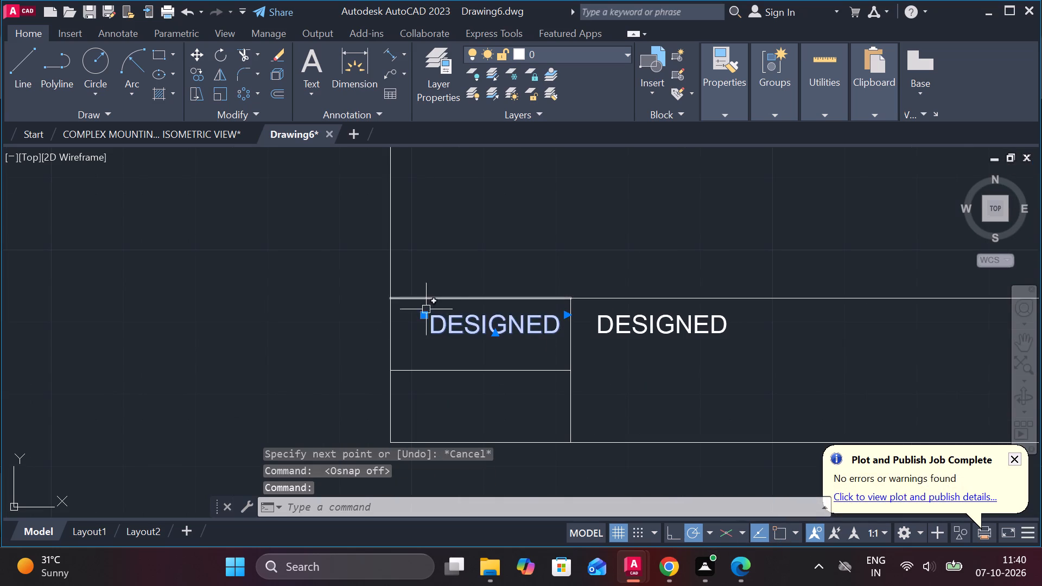
{"action": "scroll", "coordinate": [404, 332], "scroll_direction": "up", "scroll_amount": 2}
{"action": "left_click", "coordinate": [447, 288]}
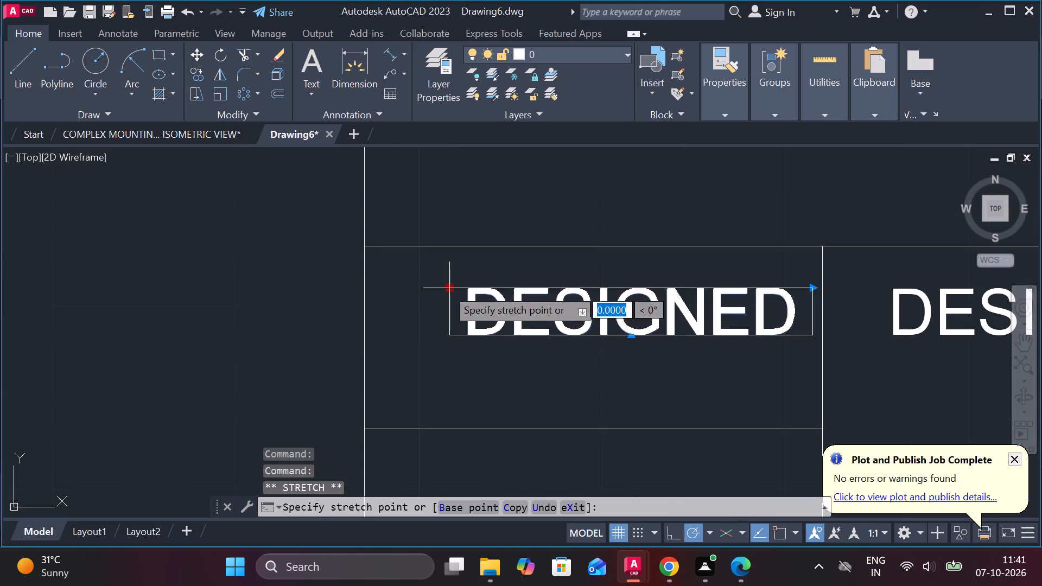
{"action": "left_click", "coordinate": [403, 286]}
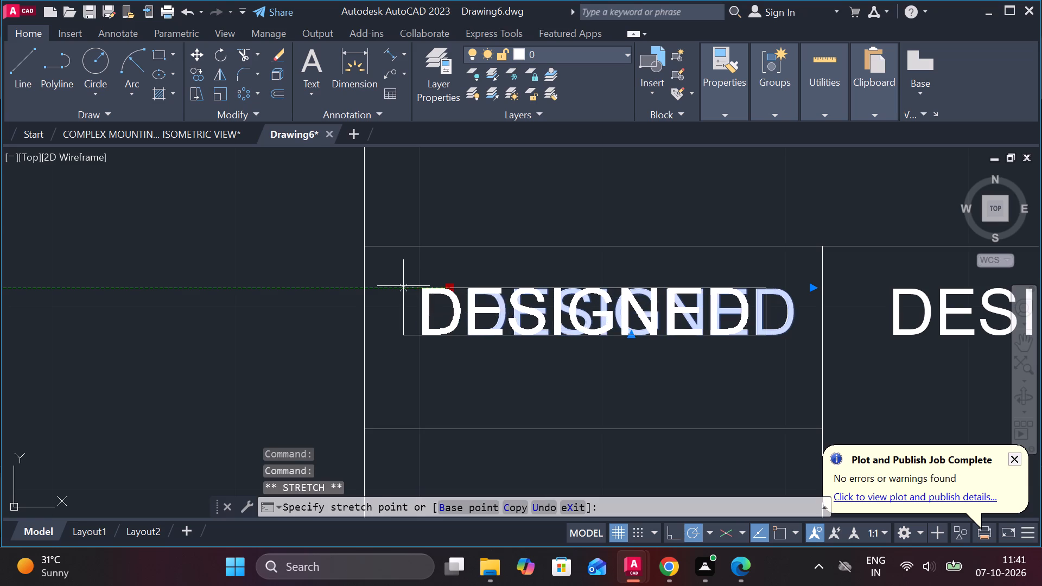
{"action": "key", "text": "Escape"}
Change the top-row label in the second narrow column to NAME.
{"action": "scroll", "coordinate": [561, 321], "scroll_direction": "down", "scroll_amount": 3}
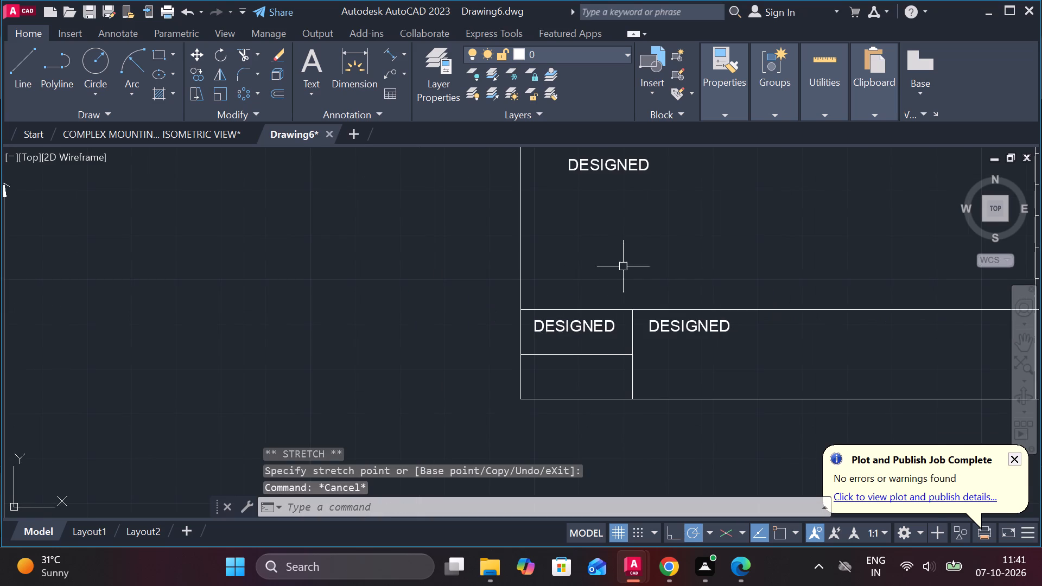
{"action": "middle_click_drag", "start_coordinate": [625, 266], "coordinate": [322, 353]}
{"action": "middle_click_drag", "start_coordinate": [634, 315], "coordinate": [339, 397]}
{"action": "scroll", "coordinate": [552, 301], "scroll_direction": "up", "scroll_amount": 1}
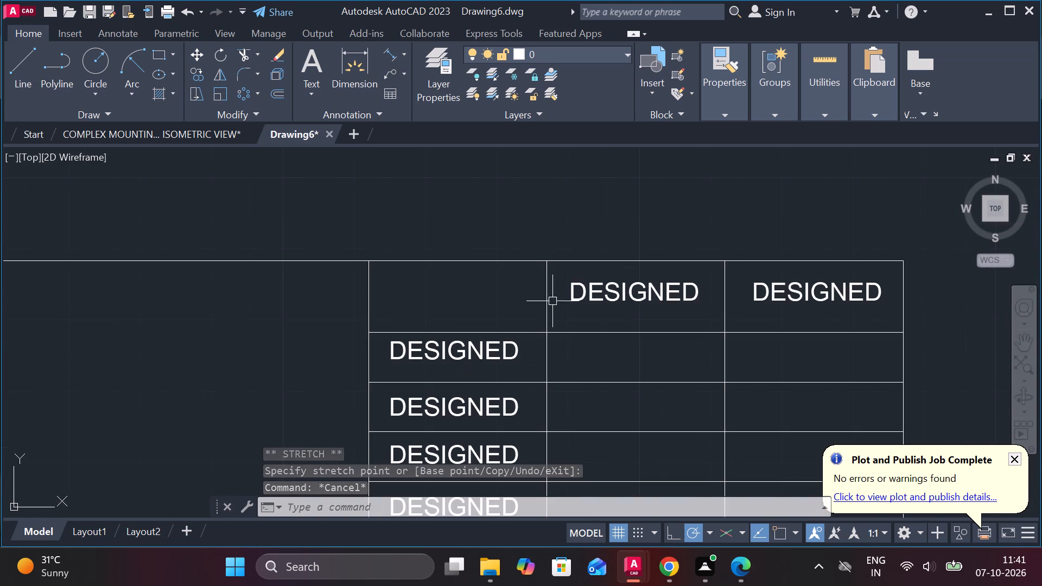
{"action": "double_click", "coordinate": [628, 285]}
{"action": "scroll", "coordinate": [628, 285], "scroll_direction": "up", "scroll_amount": 2}
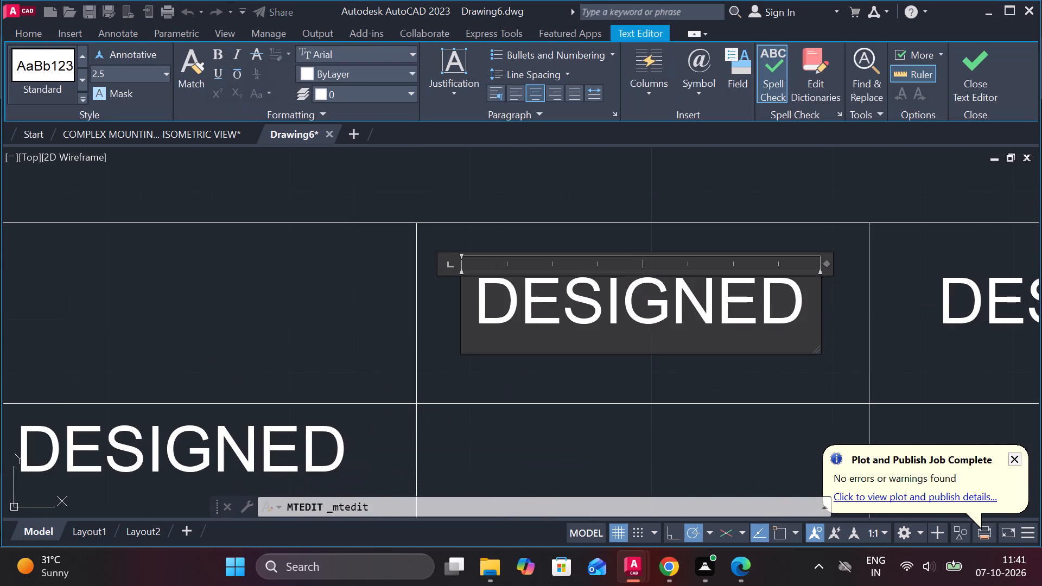
{"action": "left_click_drag", "start_coordinate": [800, 298], "coordinate": [473, 309]}
{"action": "type", "text": "NAM"}
{"action": "key", "text": "e"}
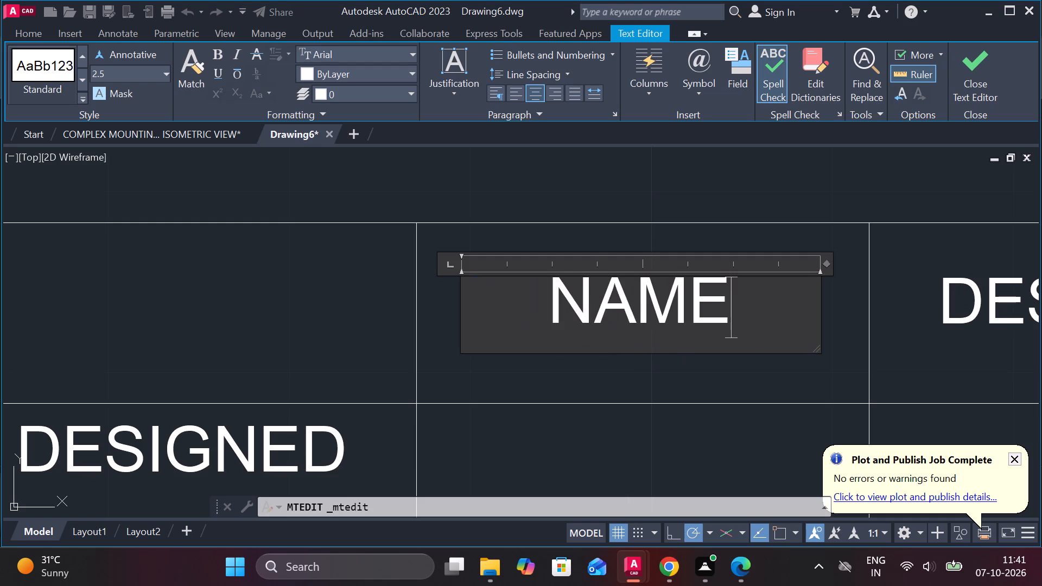
{"action": "left_click", "coordinate": [939, 297]}
Change the top-row DESIGNED label in the column beside NAME to DATE.
{"action": "middle_click_drag", "start_coordinate": [939, 297], "coordinate": [625, 325]}
{"action": "double_click", "coordinate": [758, 332]}
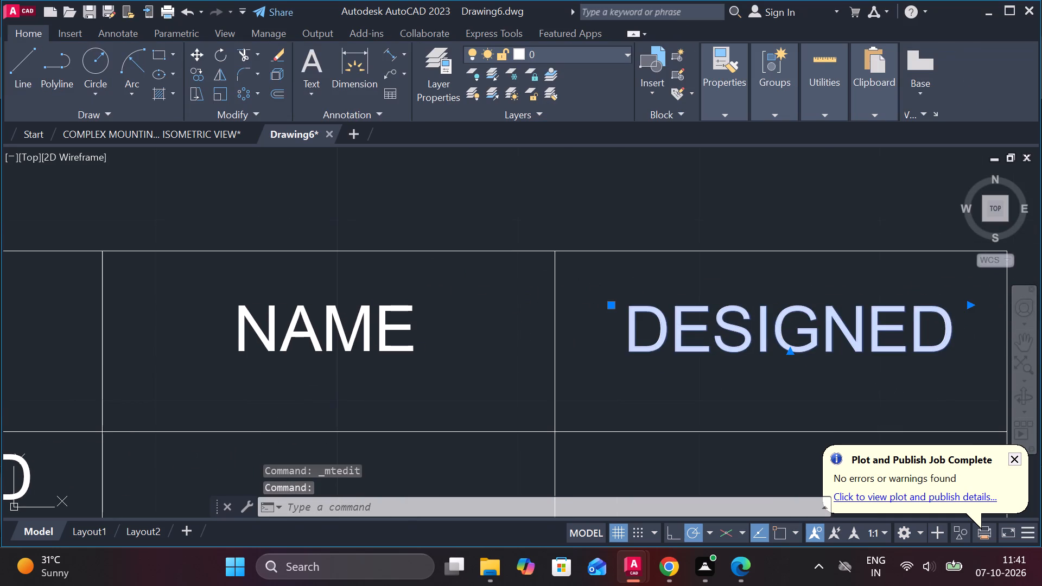
{"action": "scroll", "coordinate": [765, 332], "scroll_direction": "up", "scroll_amount": 1}
{"action": "scroll", "coordinate": [978, 326], "scroll_direction": "down", "scroll_amount": 1}
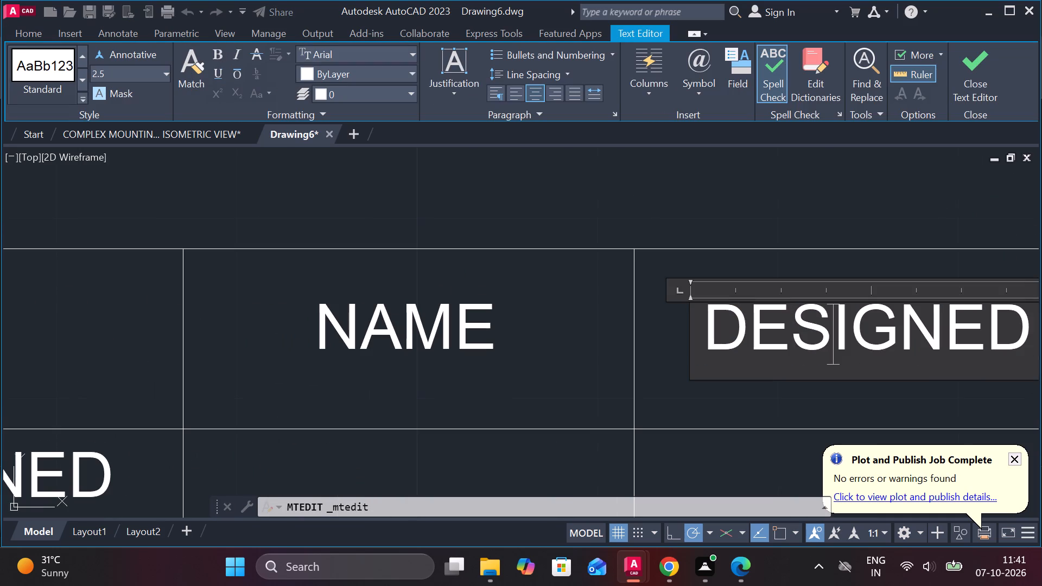
{"action": "left_click_drag", "start_coordinate": [1026, 337], "coordinate": [721, 357]}
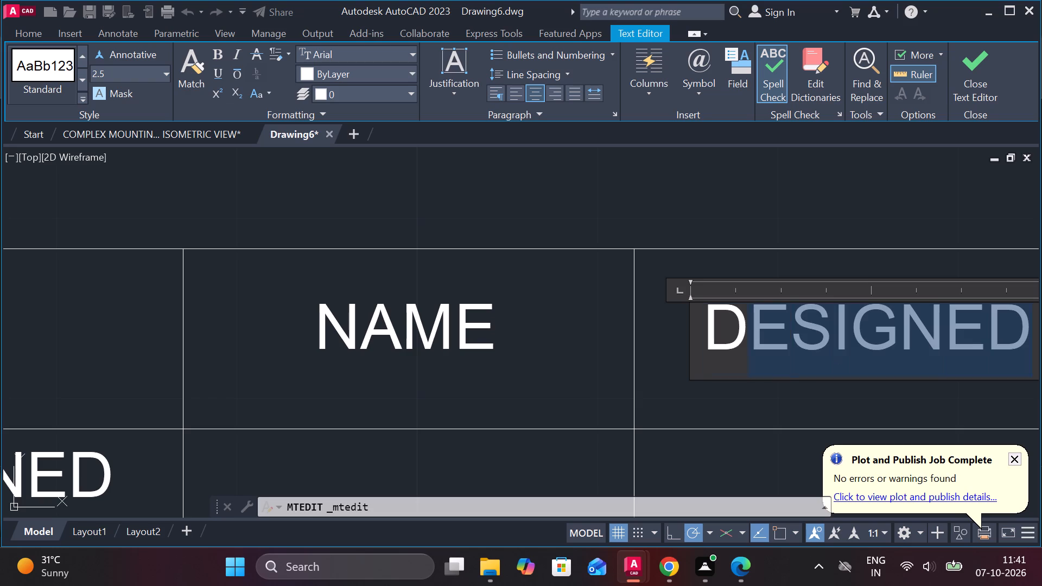
{"action": "left_click_drag", "start_coordinate": [721, 357], "coordinate": [701, 357]}
{"action": "type", "text": "DATE"}
{"action": "left_click", "coordinate": [960, 97]}
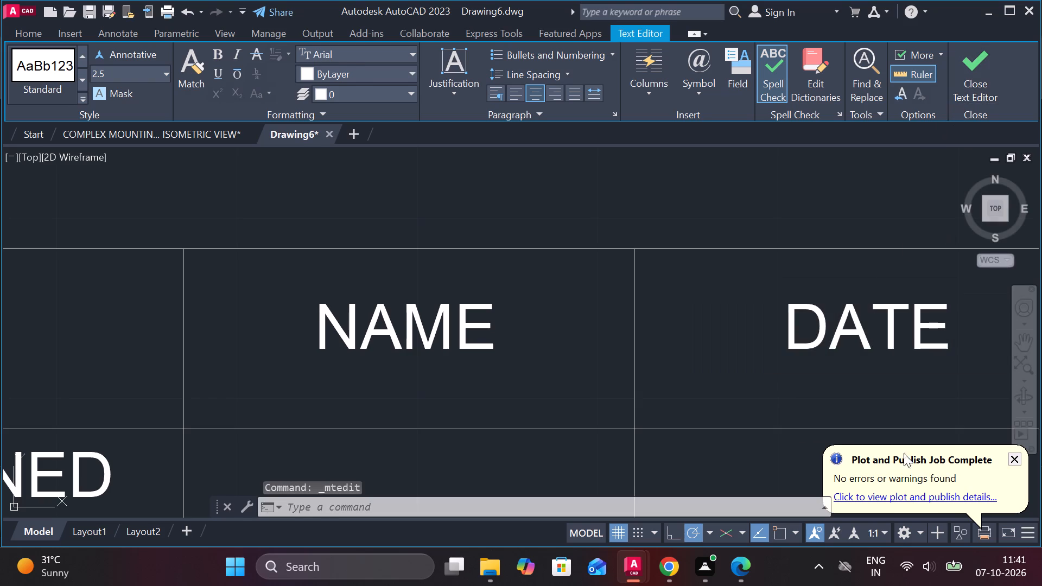
Change the second DESIGNED label in the first narrow column to DRAWN.
{"action": "scroll", "coordinate": [625, 441], "scroll_direction": "down", "scroll_amount": 2}
{"action": "middle_click_drag", "start_coordinate": [524, 428], "coordinate": [644, 386]}
{"action": "middle_click_drag", "start_coordinate": [520, 415], "coordinate": [605, 293]}
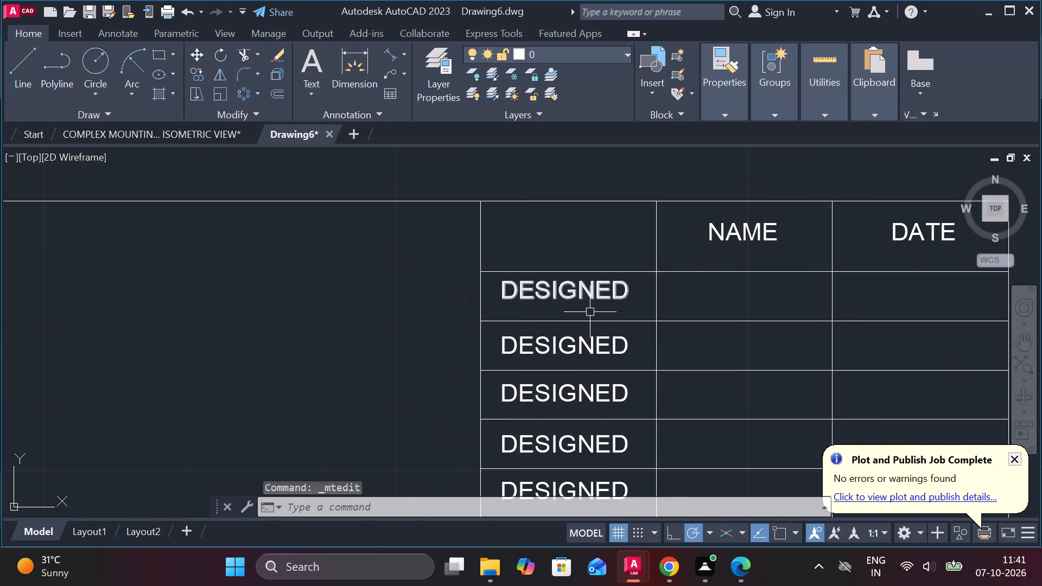
{"action": "scroll", "coordinate": [589, 313], "scroll_direction": "up", "scroll_amount": 1}
{"action": "double_click", "coordinate": [594, 357]}
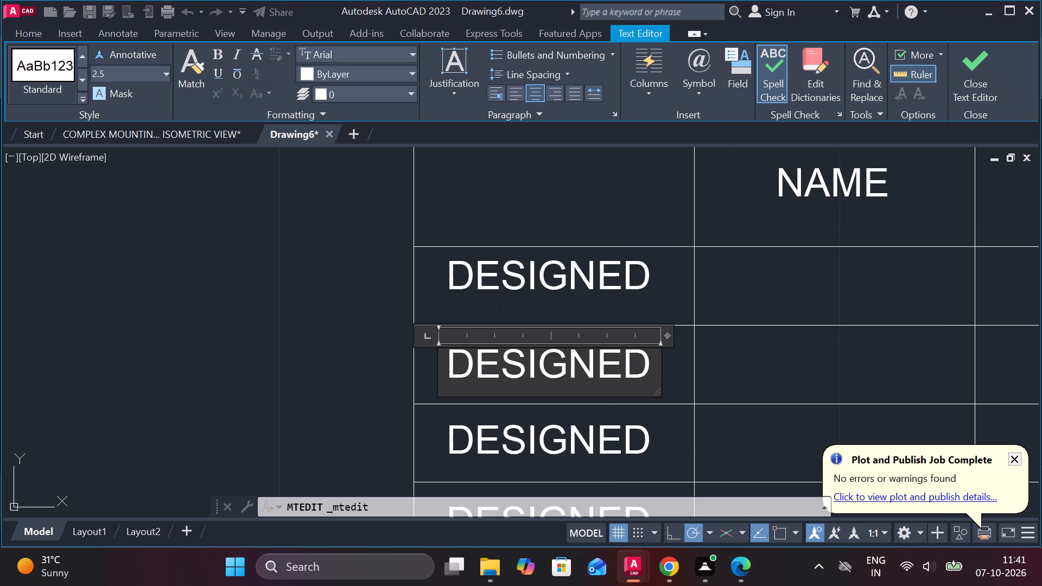
{"action": "left_click_drag", "start_coordinate": [650, 374], "coordinate": [474, 373]}
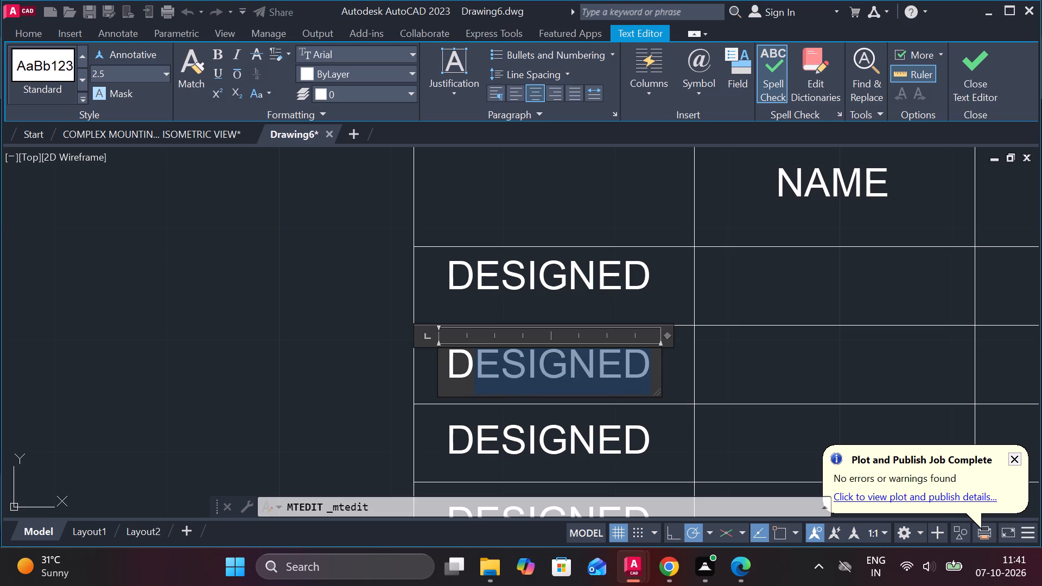
{"action": "type", "text": "RAWN"}
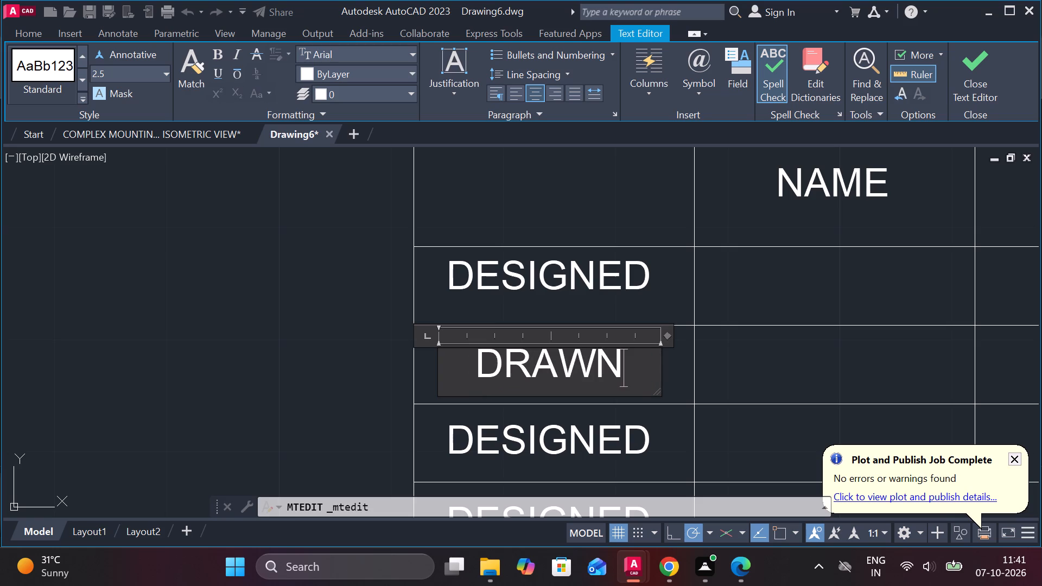
{"action": "left_click", "coordinate": [552, 447]}
Change the DESIGNED label in the row below DRAWN to CHECKED.
{"action": "double_click", "coordinate": [588, 441]}
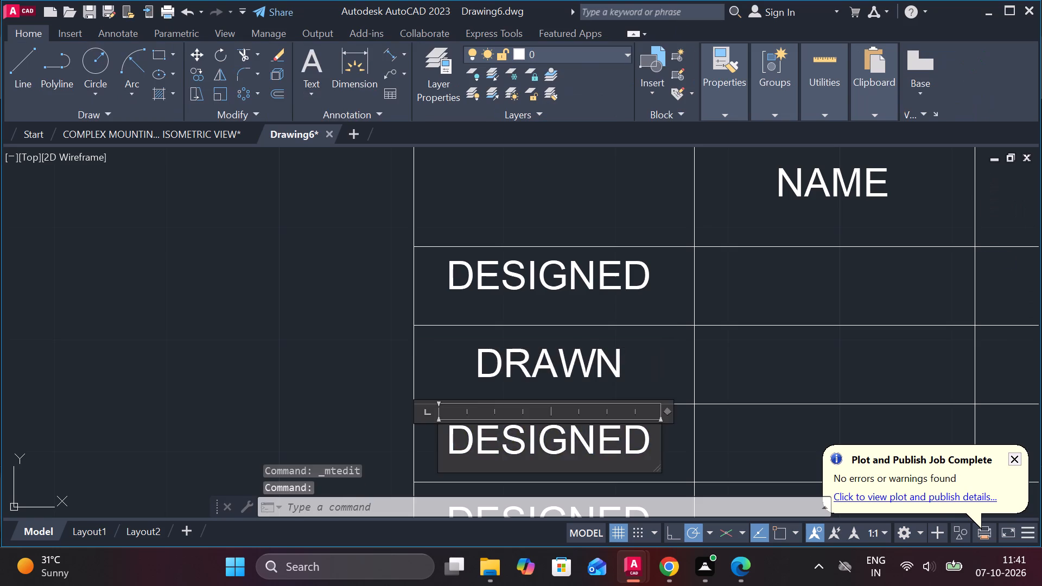
{"action": "scroll", "coordinate": [588, 443], "scroll_direction": "up", "scroll_amount": 2}
{"action": "scroll", "coordinate": [685, 438], "scroll_direction": "down", "scroll_amount": 1}
{"action": "left_click_drag", "start_coordinate": [718, 455], "coordinate": [593, 456]}
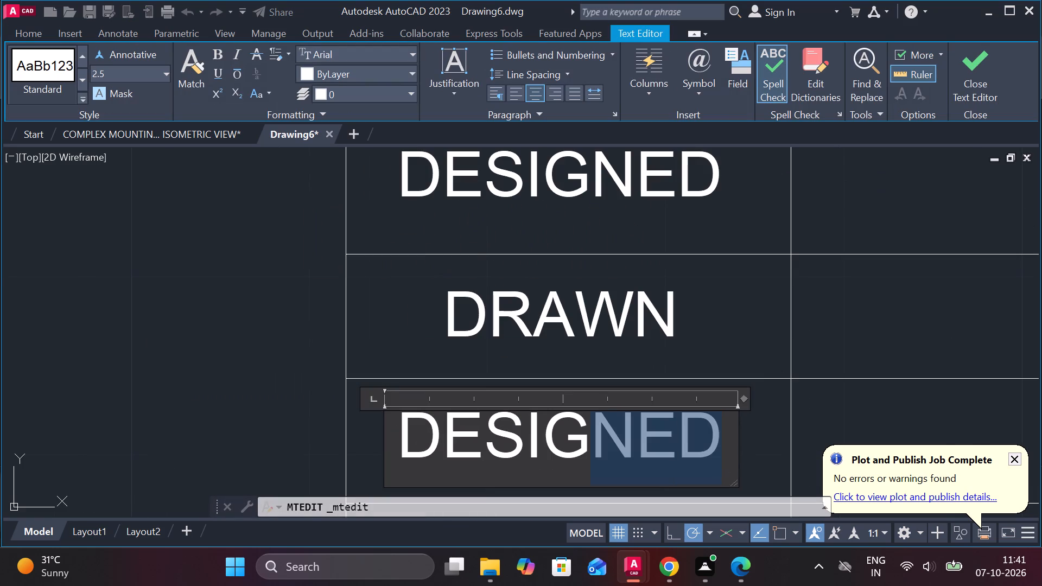
{"action": "left_click_drag", "start_coordinate": [593, 456], "coordinate": [404, 450]}
{"action": "type", "text": "CHEC"}
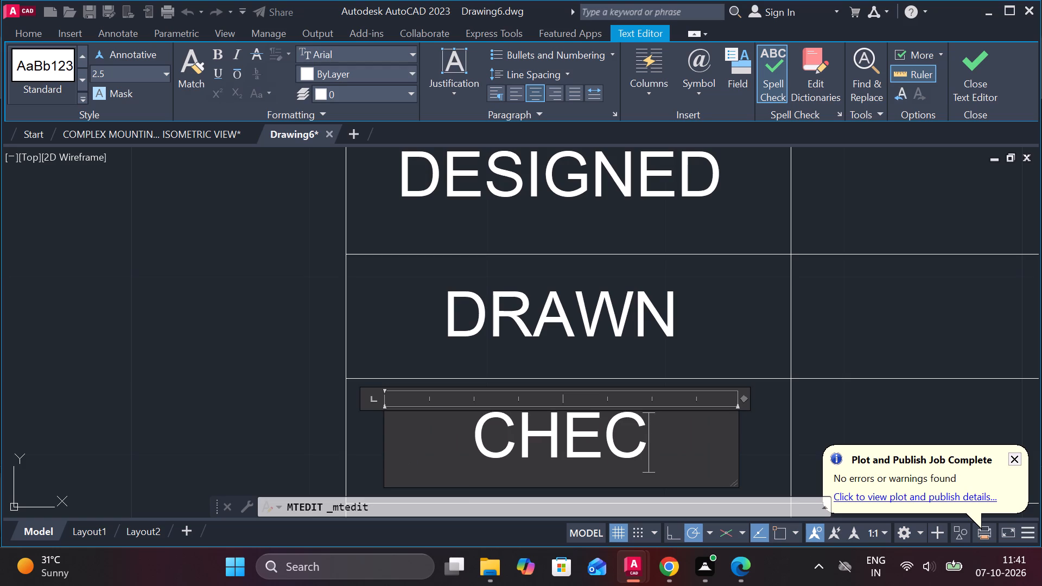
{"action": "type", "text": "KED"}
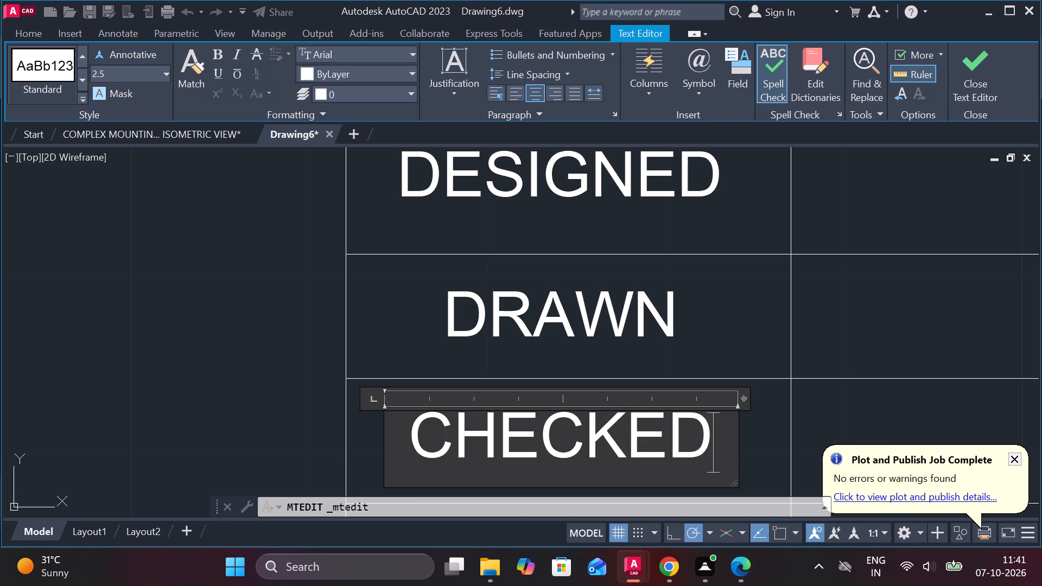
{"action": "scroll", "coordinate": [454, 436], "scroll_direction": "down", "scroll_amount": 2}
{"action": "left_click", "coordinate": [506, 478]}
Change the DESIGNED label in the row below CHECKED to STANDARD.
{"action": "middle_click_drag", "start_coordinate": [506, 478], "coordinate": [510, 478]}
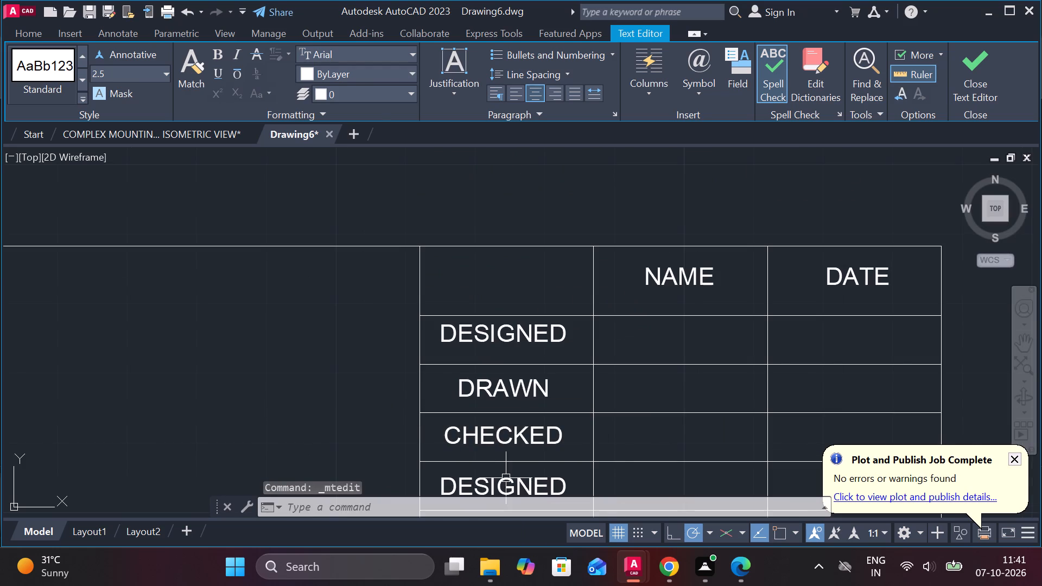
{"action": "middle_click_drag", "start_coordinate": [510, 478], "coordinate": [517, 422]}
{"action": "scroll", "coordinate": [517, 419], "scroll_direction": "up", "scroll_amount": 1}
{"action": "double_click", "coordinate": [542, 443]}
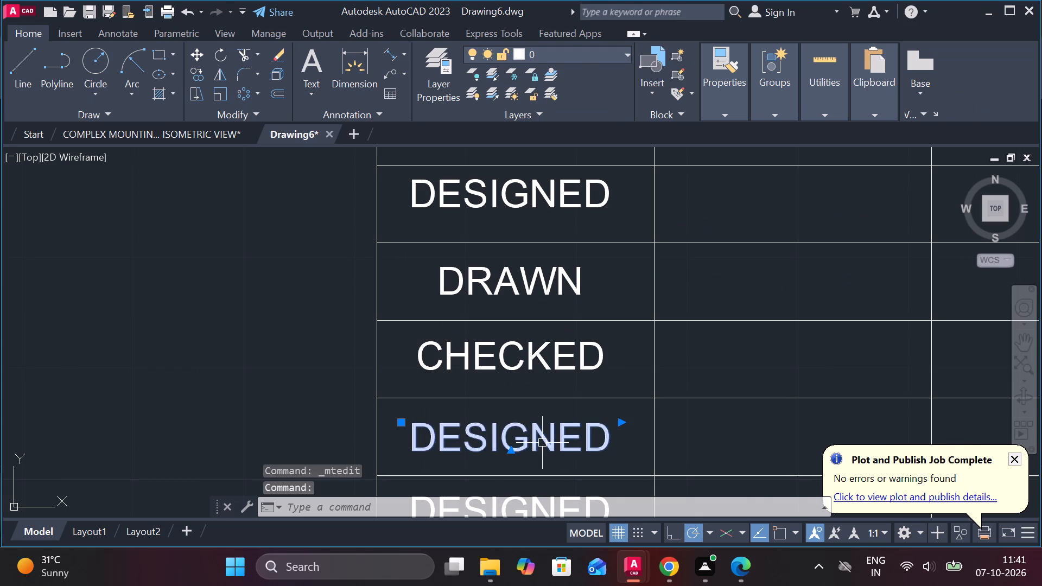
{"action": "left_click_drag", "start_coordinate": [611, 436], "coordinate": [402, 437]}
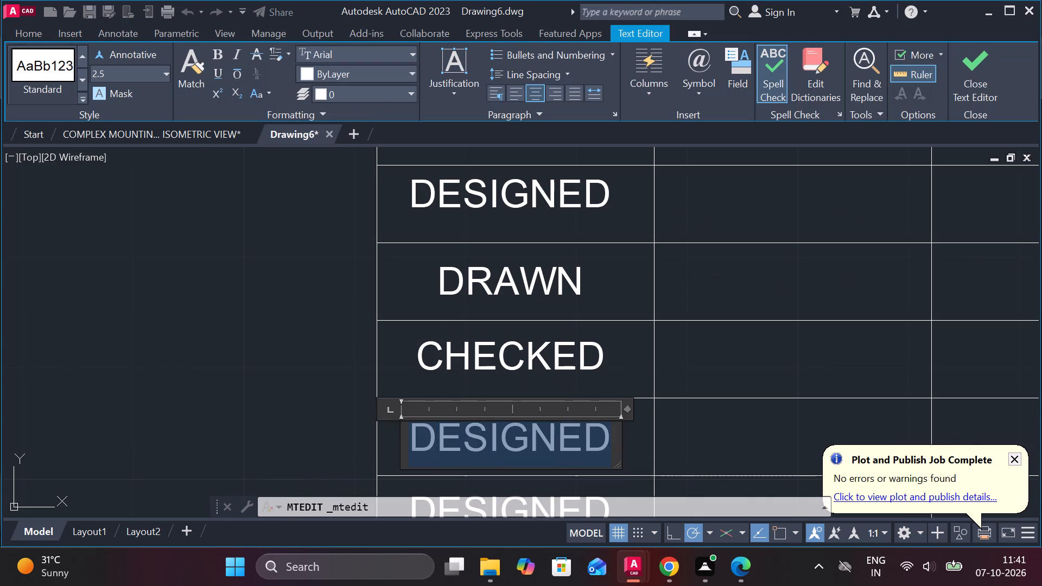
{"action": "key", "text": "s"}
{"action": "type", "text": "TANDARD"}
{"action": "scroll", "coordinate": [440, 430], "scroll_direction": "down", "scroll_amount": 1}
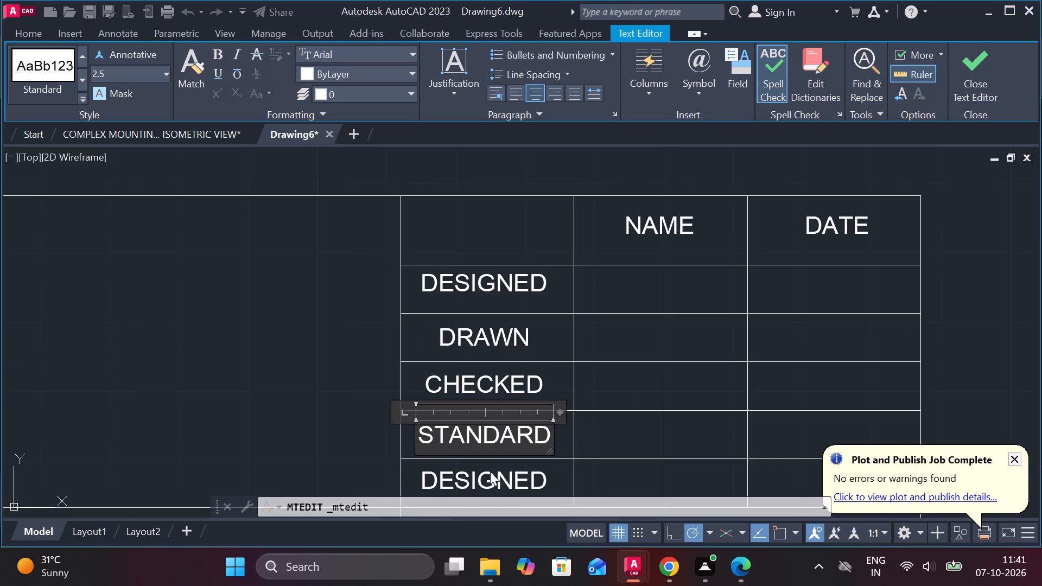
{"action": "left_click", "coordinate": [495, 472]}
Change the DESIGNED label in the row below STANDARD to APPROVED.
{"action": "middle_click_drag", "start_coordinate": [495, 472], "coordinate": [495, 403]}
{"action": "double_click", "coordinate": [495, 409]}
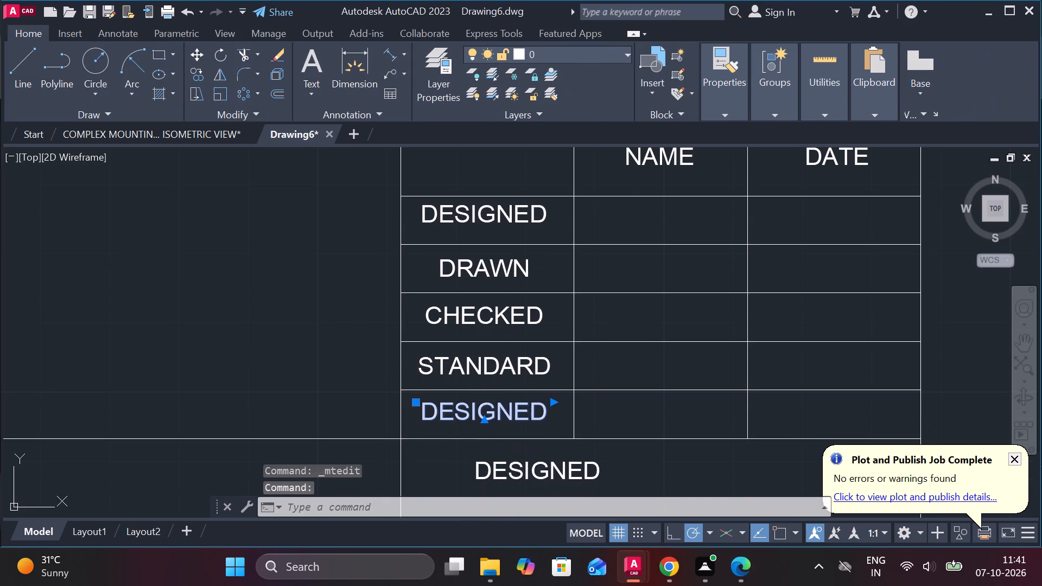
{"action": "scroll", "coordinate": [495, 409], "scroll_direction": "up", "scroll_amount": 1}
{"action": "left_click_drag", "start_coordinate": [574, 421], "coordinate": [455, 433]}
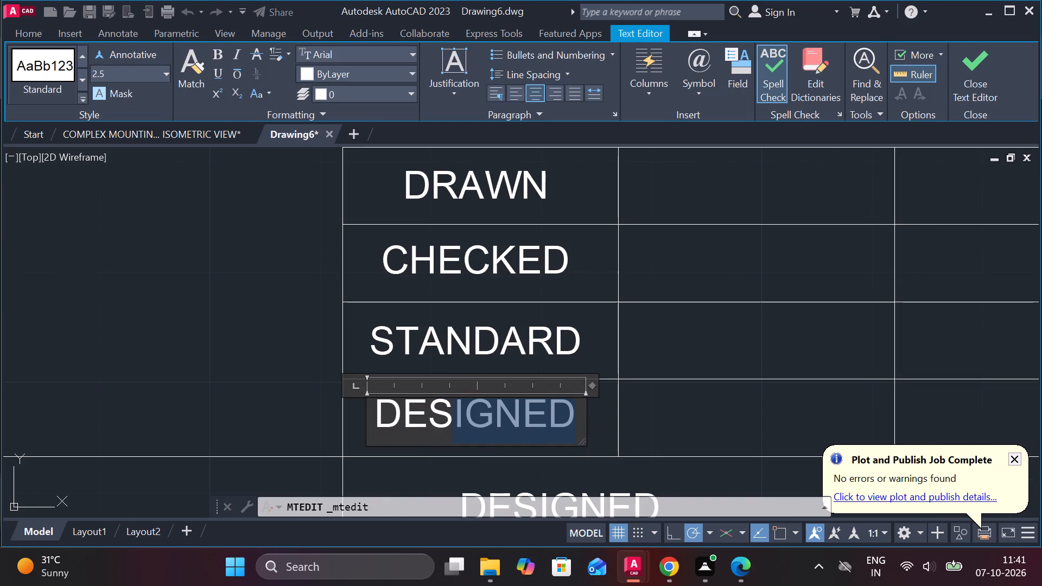
{"action": "left_click_drag", "start_coordinate": [455, 433], "coordinate": [328, 417]}
{"action": "key", "text": "a"}
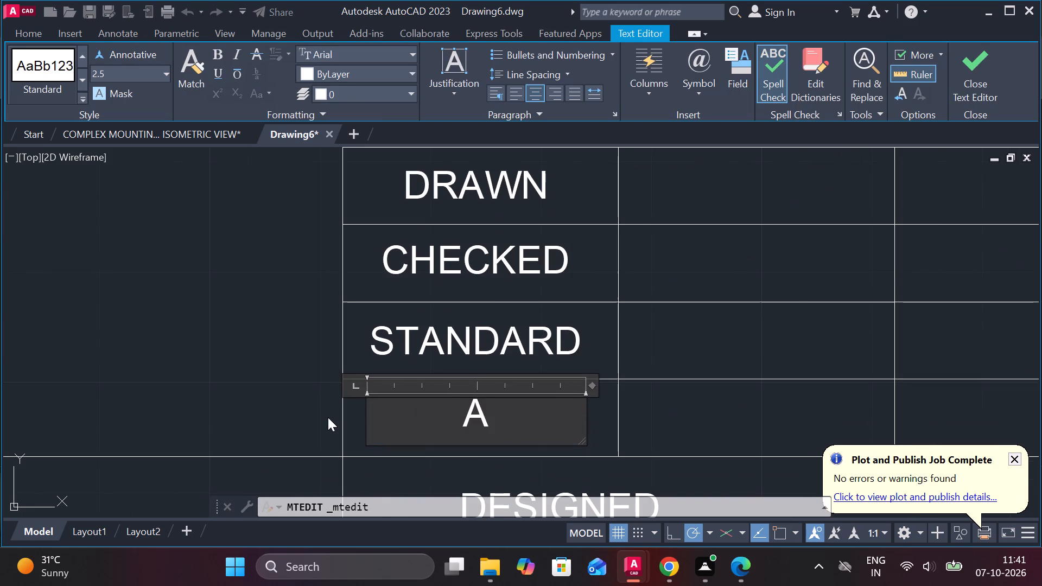
{"action": "type", "text": "PPROVED"}
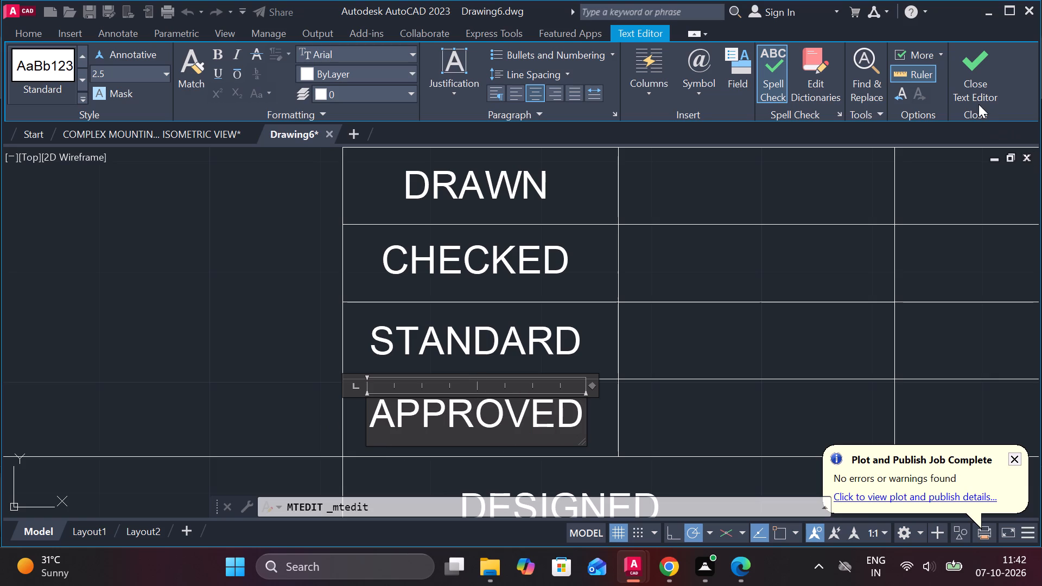
{"action": "left_click", "coordinate": [977, 102]}
Change the DESIGNED label just below the APPROVED row to DRAWING NO and widen its text box to fit one line.
{"action": "scroll", "coordinate": [770, 240], "scroll_direction": "down", "scroll_amount": 1}
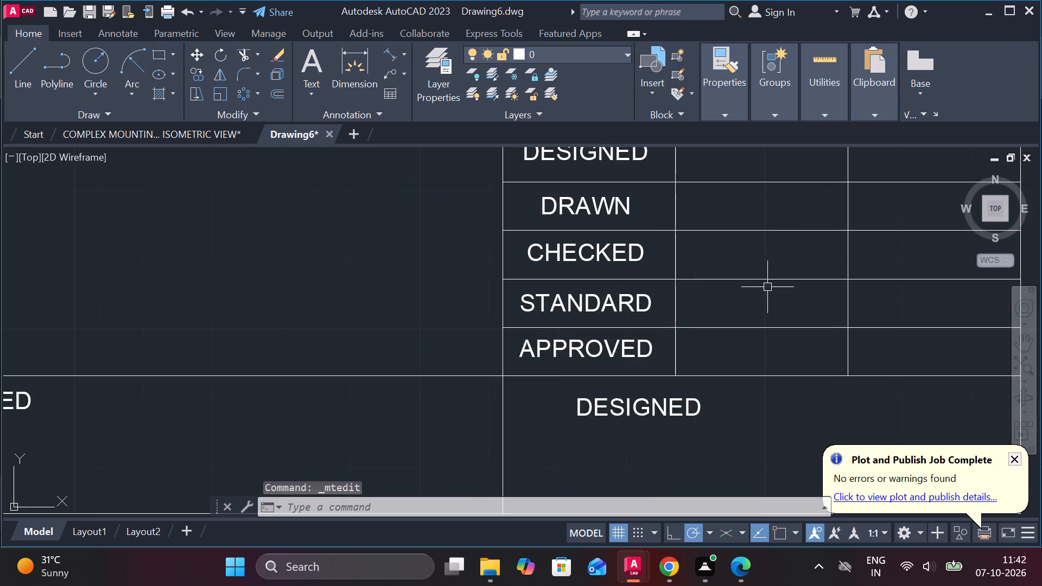
{"action": "double_click", "coordinate": [684, 399]}
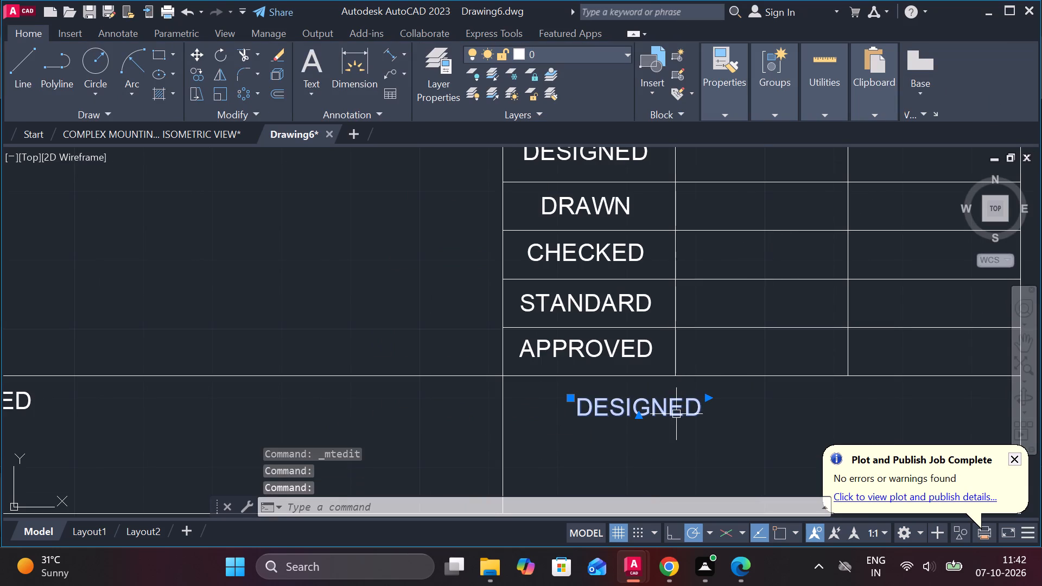
{"action": "double_click", "coordinate": [676, 413]}
{"action": "scroll", "coordinate": [676, 413], "scroll_direction": "up", "scroll_amount": 2}
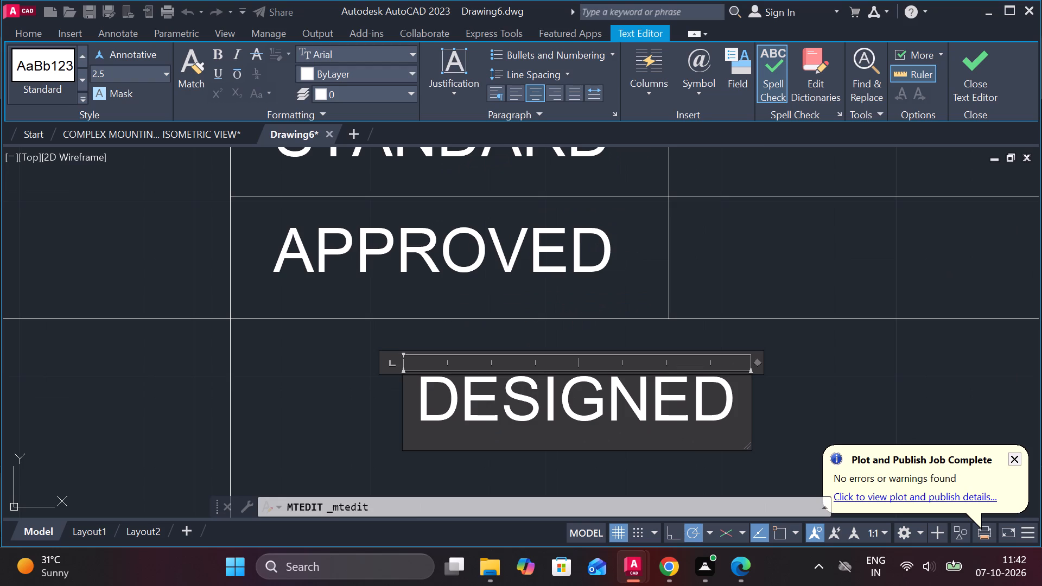
{"action": "left_click_drag", "start_coordinate": [733, 403], "coordinate": [465, 408]}
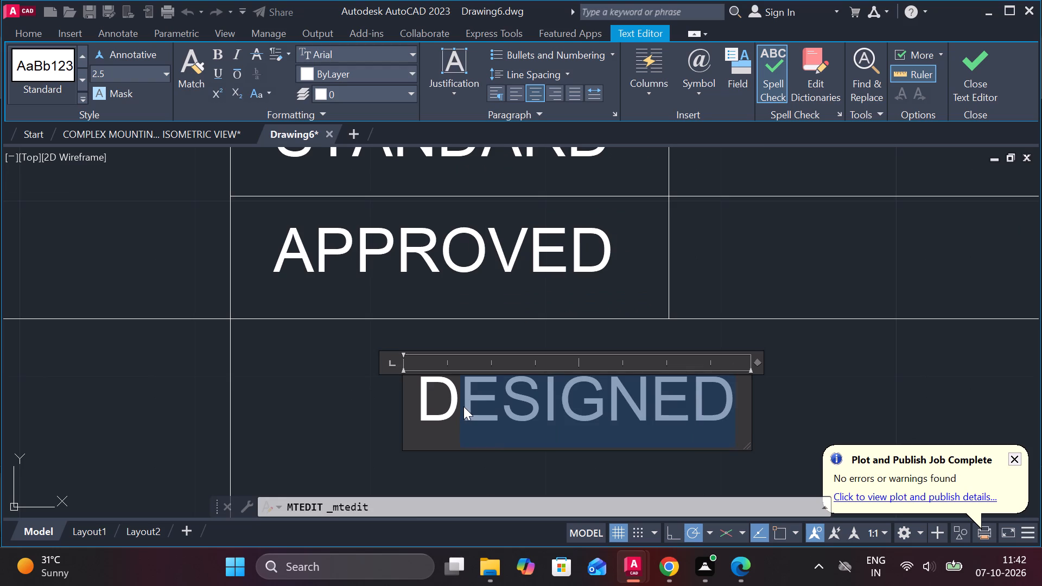
{"action": "key", "text": "r"}
{"action": "type", "text": "AWING"}
{"action": "key", "text": "space"}
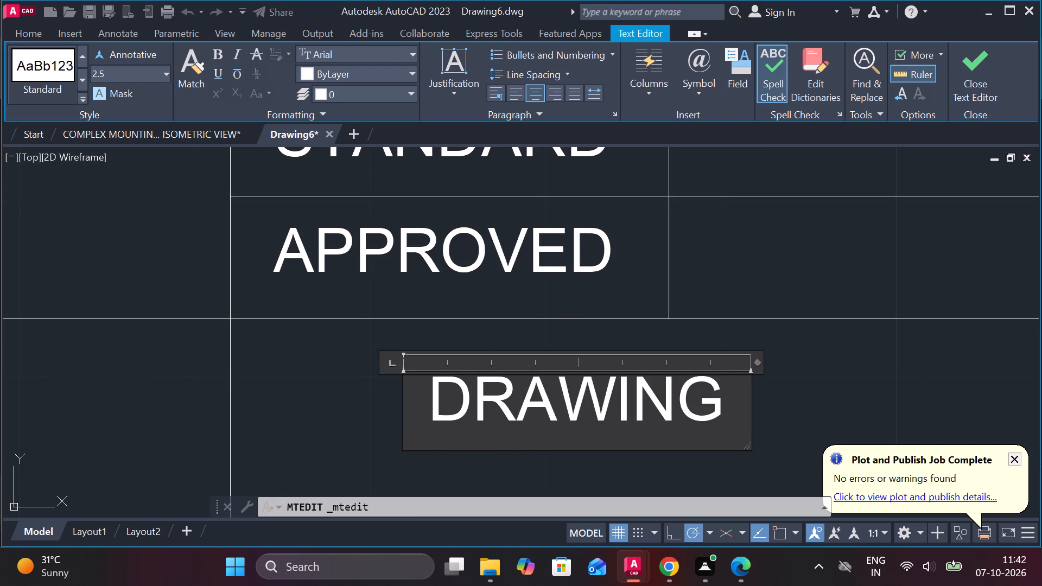
{"action": "type", "text": "NO"}
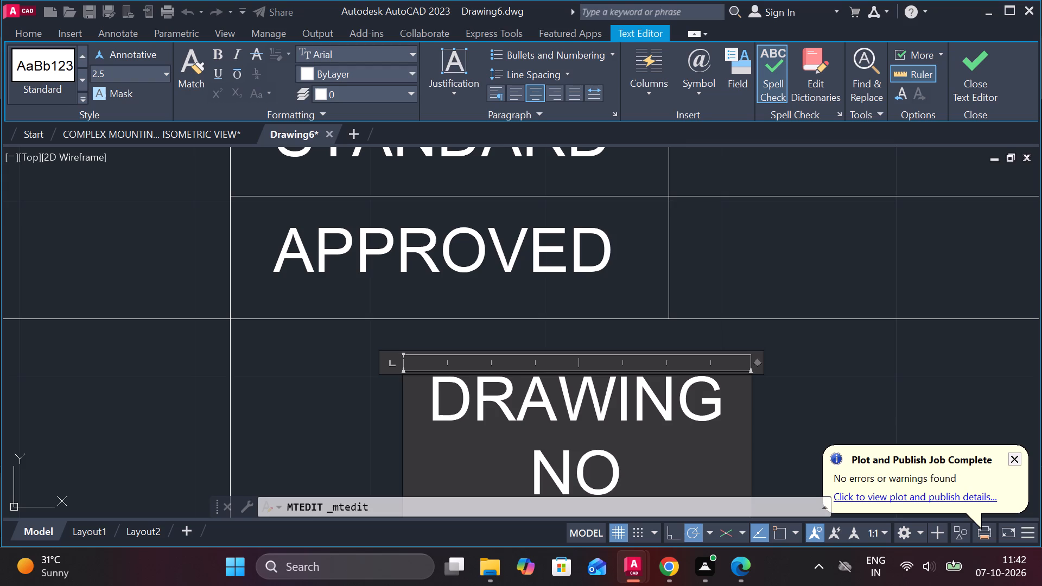
{"action": "left_click_drag", "start_coordinate": [751, 425], "coordinate": [811, 406]}
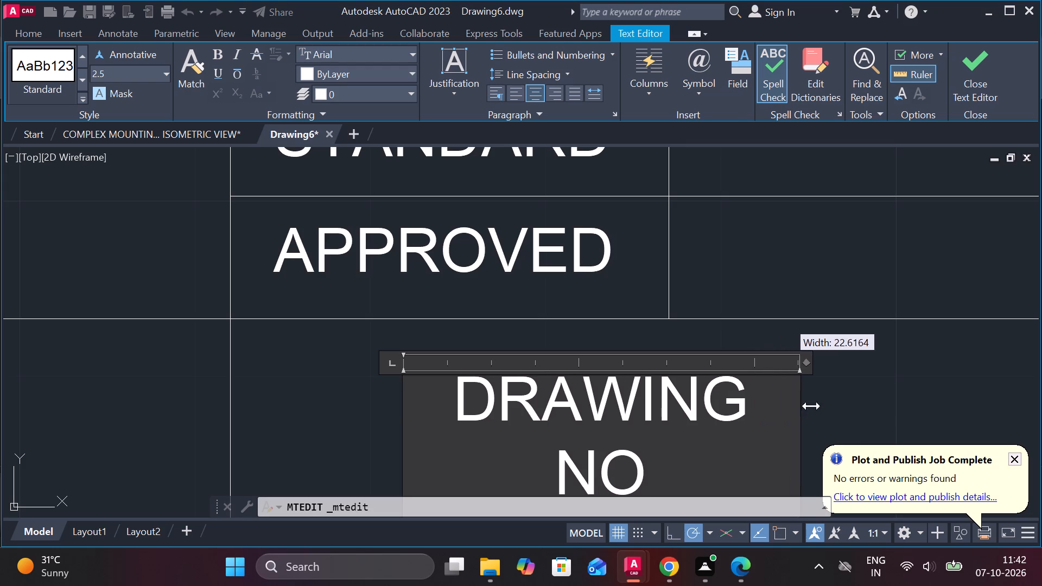
{"action": "left_click_drag", "start_coordinate": [811, 406], "coordinate": [822, 398]}
{"action": "scroll", "coordinate": [822, 398], "scroll_direction": "down", "scroll_amount": 1}
{"action": "middle_click_drag", "start_coordinate": [822, 398], "coordinate": [580, 383]}
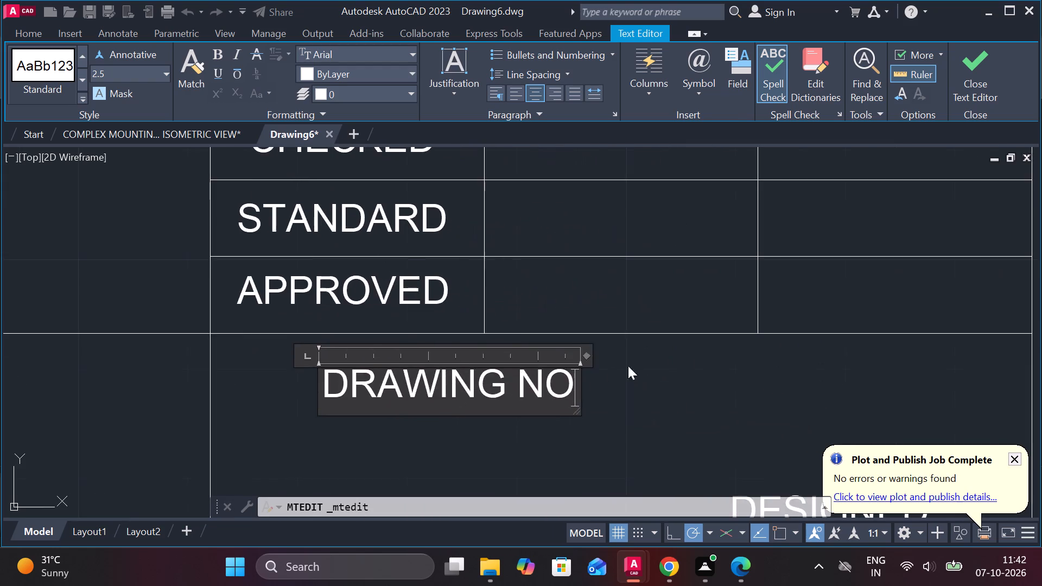
Change the DESIGNED label at the lower end of the drawing number cell to SHEET NO: 1 of 1 and widen its text box to fit one line.
{"action": "scroll", "coordinate": [682, 358], "scroll_direction": "down", "scroll_amount": 1}
{"action": "middle_click_drag", "start_coordinate": [682, 358], "coordinate": [562, 340]}
{"action": "double_click", "coordinate": [644, 430]}
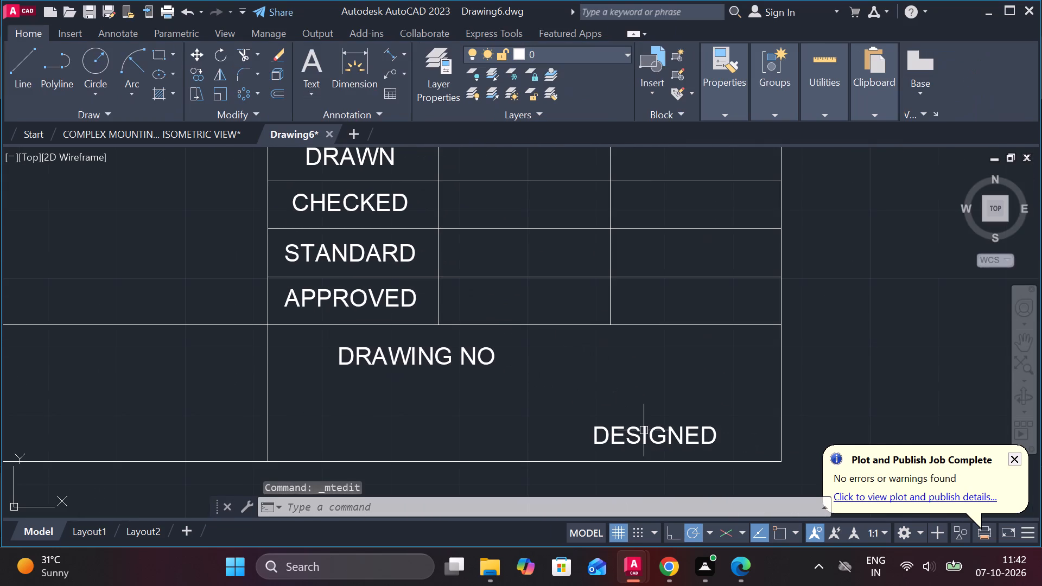
{"action": "double_click", "coordinate": [649, 438]}
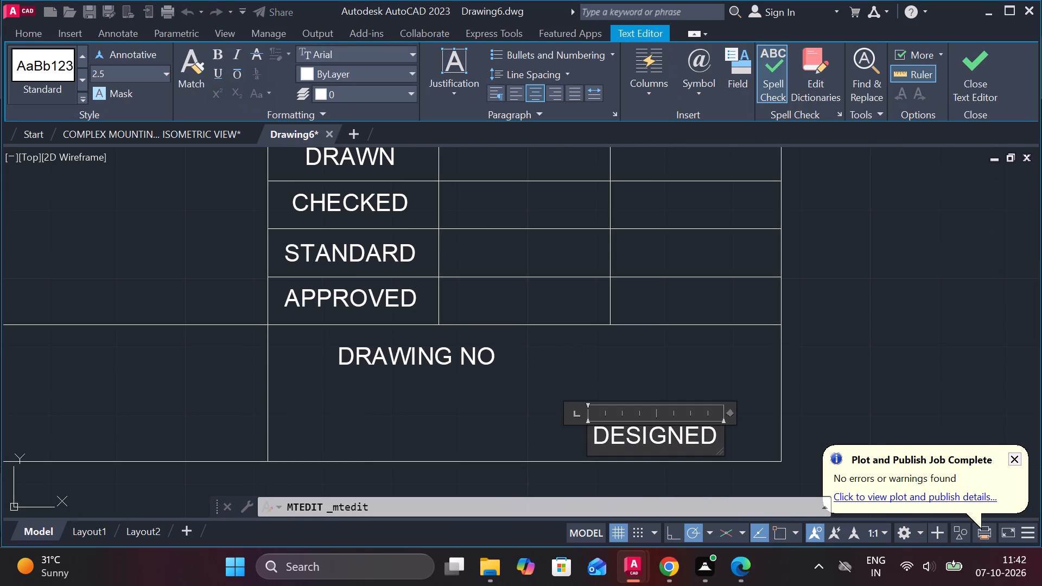
{"action": "left_click_drag", "start_coordinate": [723, 437], "coordinate": [795, 433]}
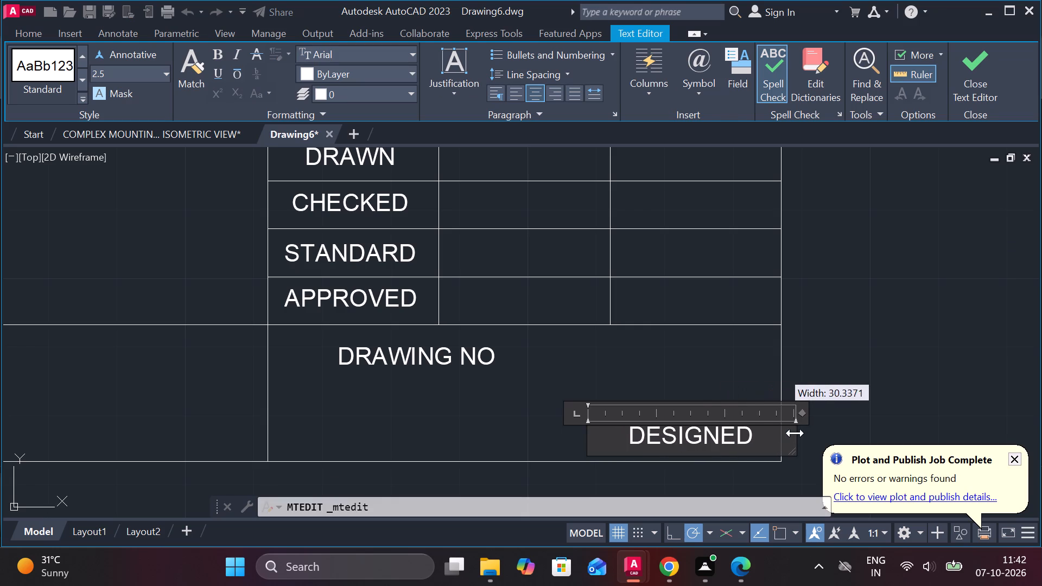
{"action": "left_click_drag", "start_coordinate": [795, 433], "coordinate": [825, 431]}
{"action": "left_click", "coordinate": [782, 437]}
{"action": "key", "text": "BackSpace"}
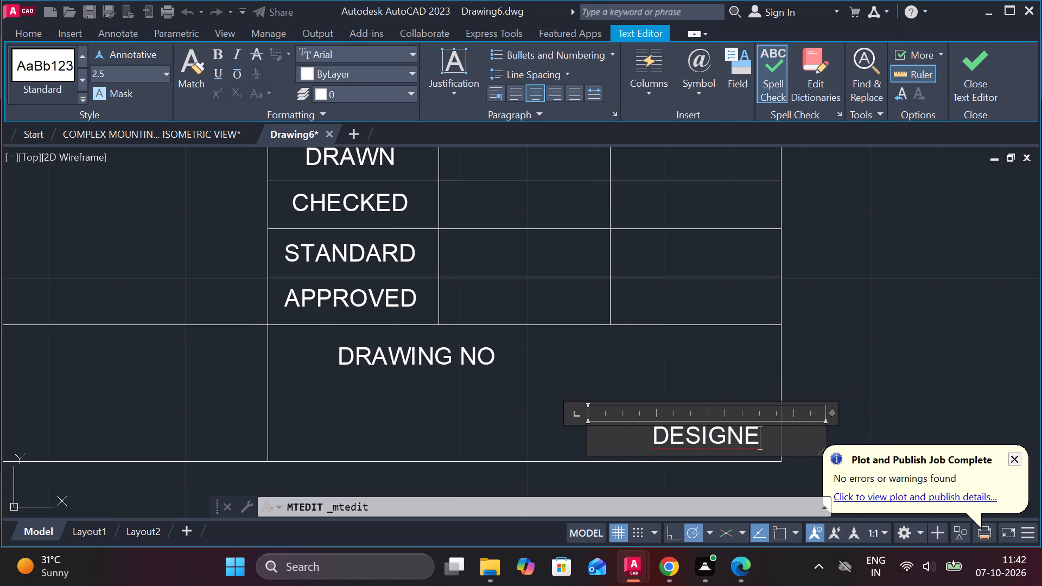
{"action": "key", "text": "BackSpace"}
{"action": "key", "text": "BackSpace"}
{"action": "key", "text": "BackSpace"}
{"action": "key", "text": "BackSpace"}
{"action": "key", "text": "BackSpace"}
{"action": "key", "text": "BackSpace"}
{"action": "key", "text": "BackSpace"}
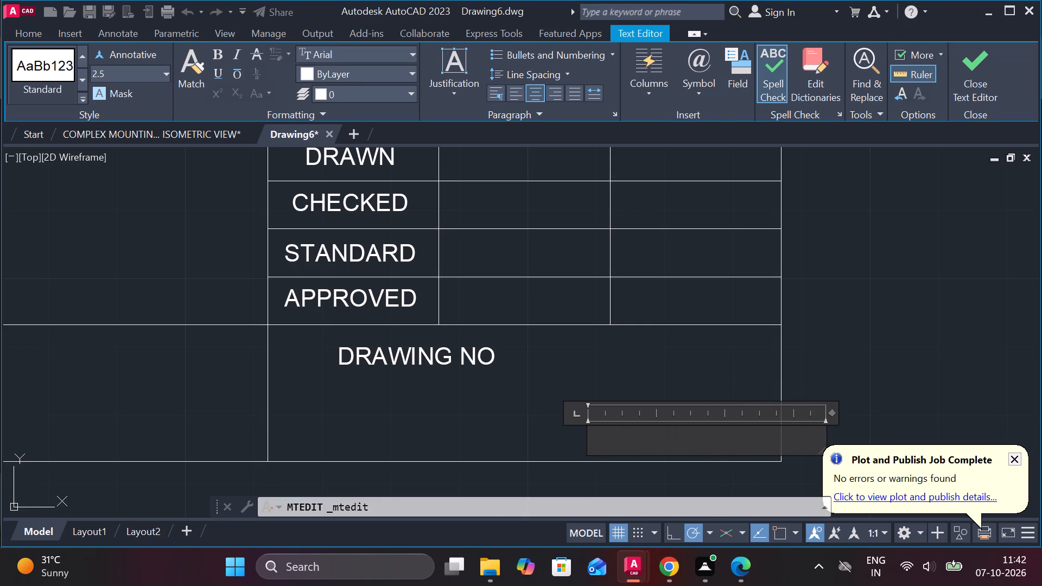
{"action": "type", "text": "SHEET NO 1"}
{"action": "key", "text": "shift+colon"}
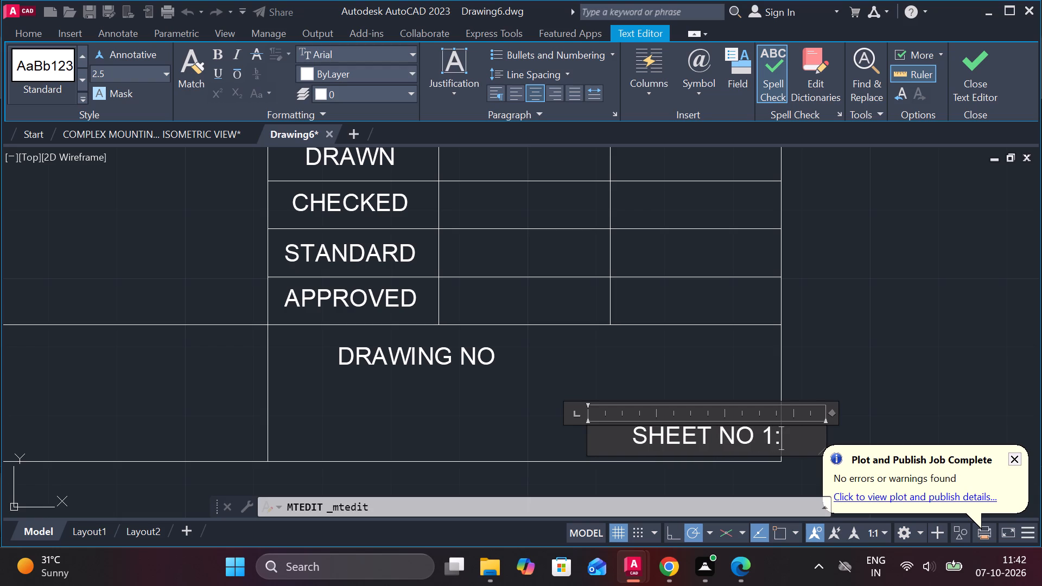
{"action": "key", "text": "BackSpace"}
{"action": "key", "text": "o"}
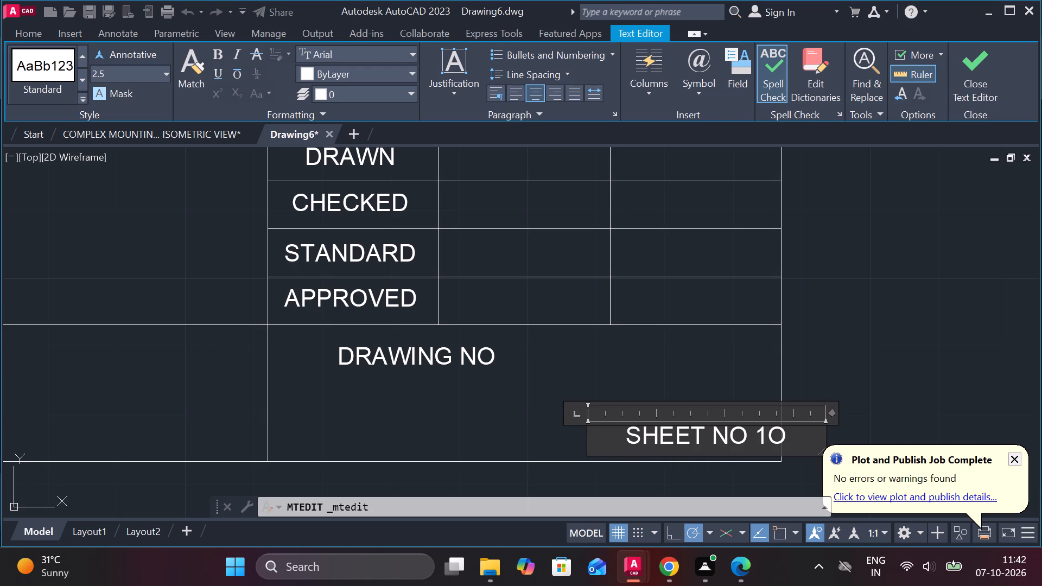
{"action": "key", "text": "BackSpace"}
{"action": "key", "text": "space"}
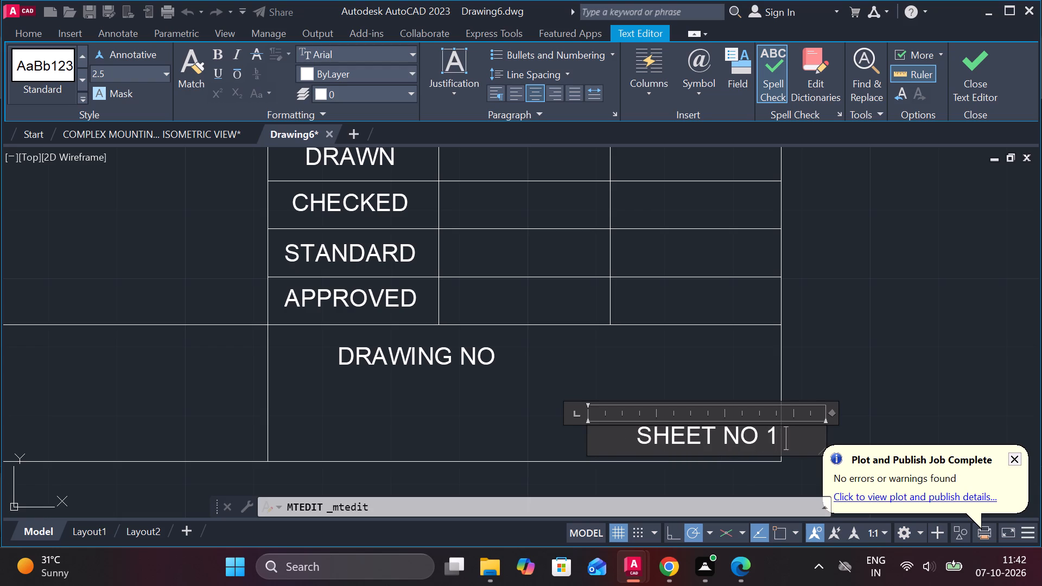
{"action": "type", "text": "of 1"}
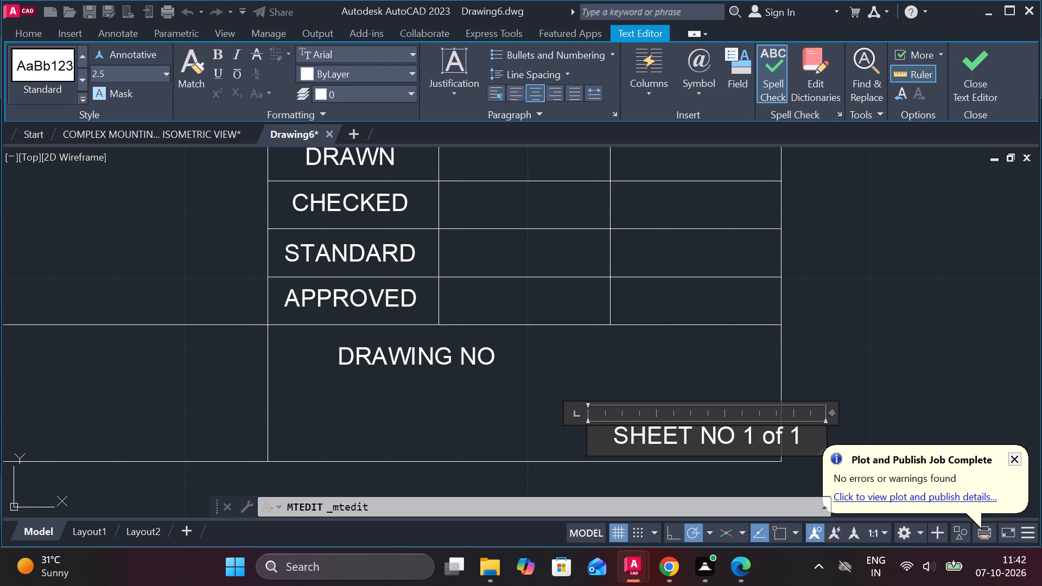
{"action": "left_click", "coordinate": [738, 436]}
{"action": "key", "text": "shift+colon"}
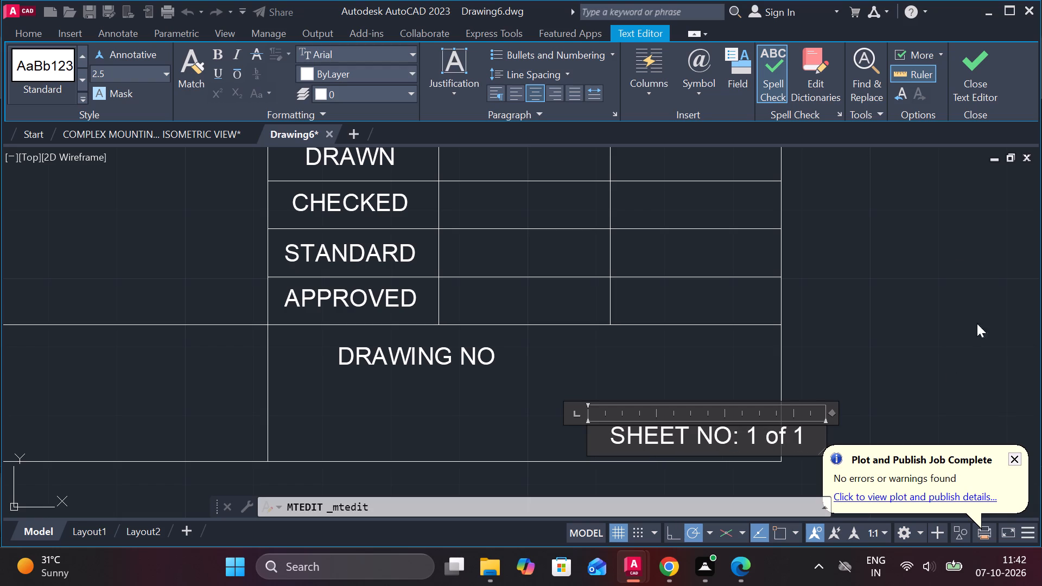
{"action": "left_click", "coordinate": [984, 80]}
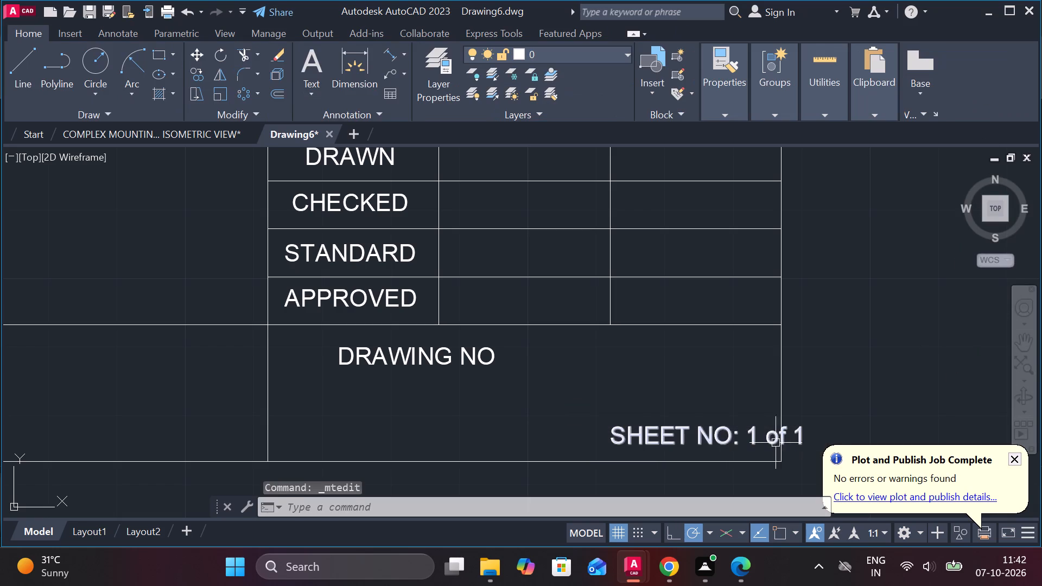
Shift the SHEET NO: 1 of 1 text horizontally so it sits inside the title block's outer border.
{"action": "left_click", "coordinate": [740, 444]}
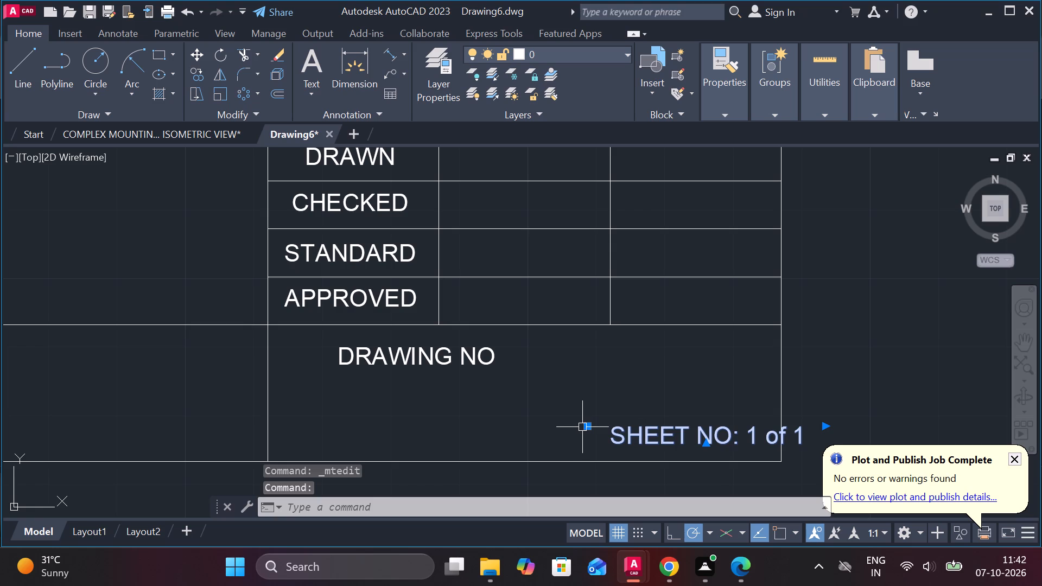
{"action": "left_click", "coordinate": [584, 425]}
{"action": "left_click", "coordinate": [544, 427]}
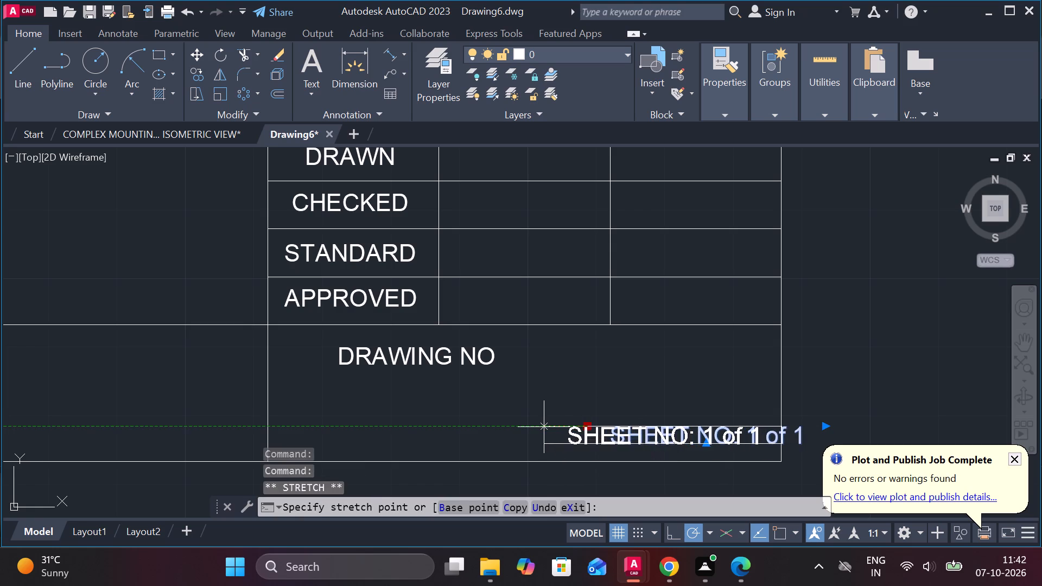
{"action": "scroll", "coordinate": [544, 427], "scroll_direction": "down", "scroll_amount": 3}
{"action": "scroll", "coordinate": [498, 432], "scroll_direction": "up", "scroll_amount": 1}
{"action": "middle_click_drag", "start_coordinate": [507, 425], "coordinate": [624, 419]}
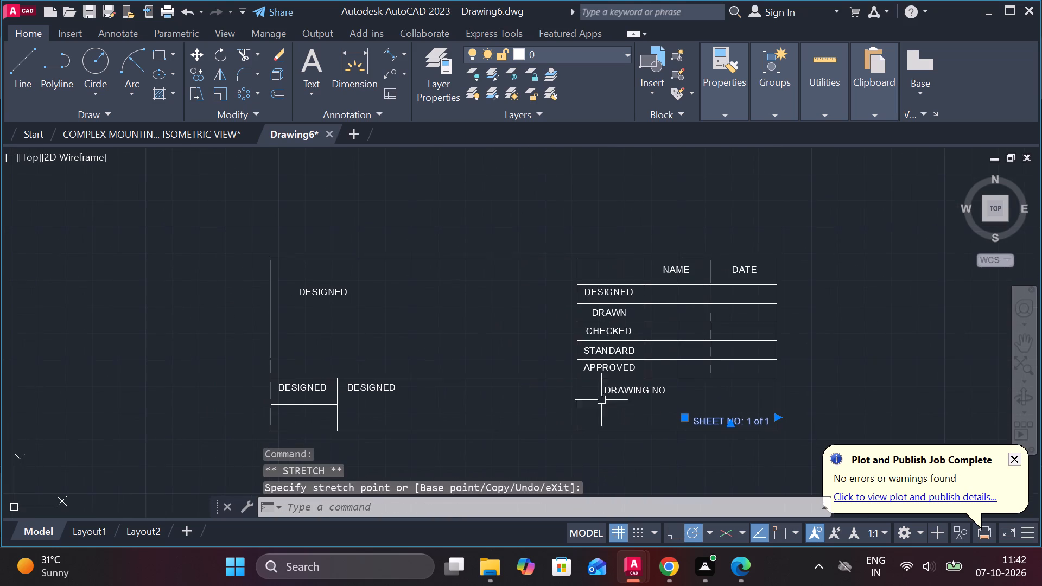
{"action": "key", "text": "Escape"}
Replace the DESIGNED label in the title block's large upper cell with AUTO CAD at text height 10, widening its text box to fit.
{"action": "middle_click_drag", "start_coordinate": [355, 320], "coordinate": [532, 329]}
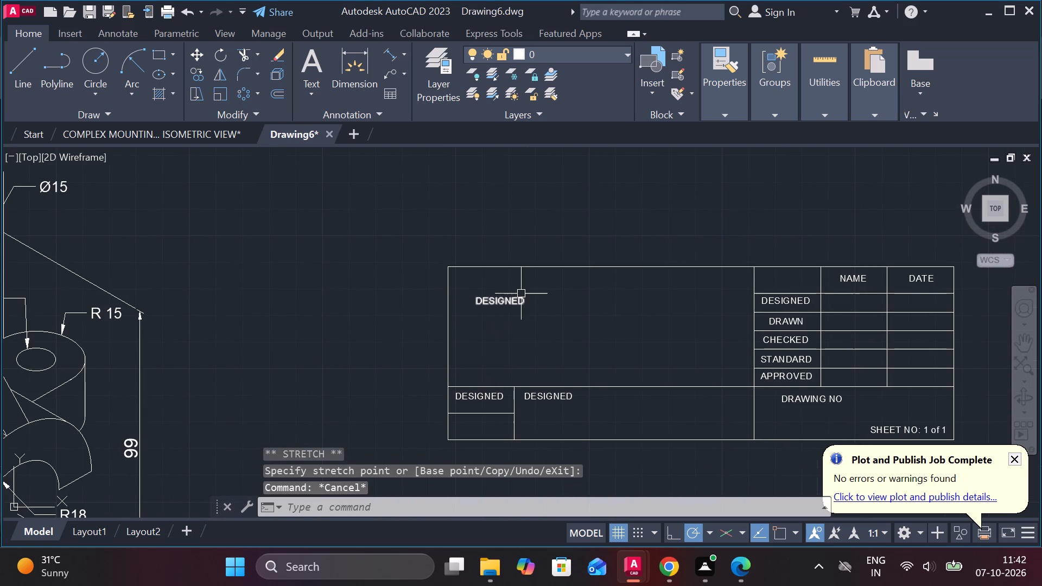
{"action": "left_click", "coordinate": [512, 301]}
{"action": "scroll", "coordinate": [512, 301], "scroll_direction": "up", "scroll_amount": 1}
{"action": "double_click", "coordinate": [512, 301]}
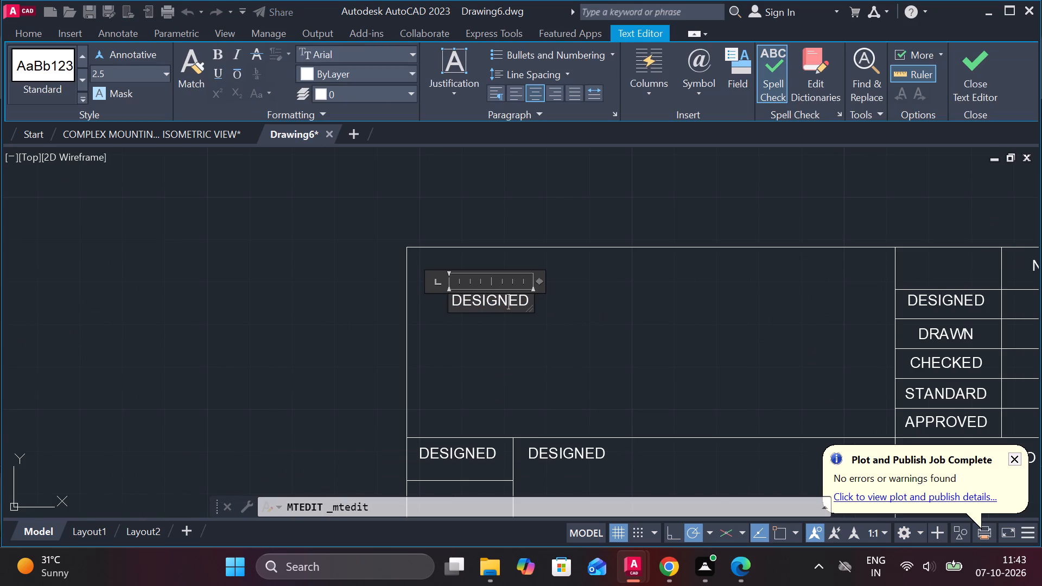
{"action": "left_click_drag", "start_coordinate": [529, 298], "coordinate": [454, 304]}
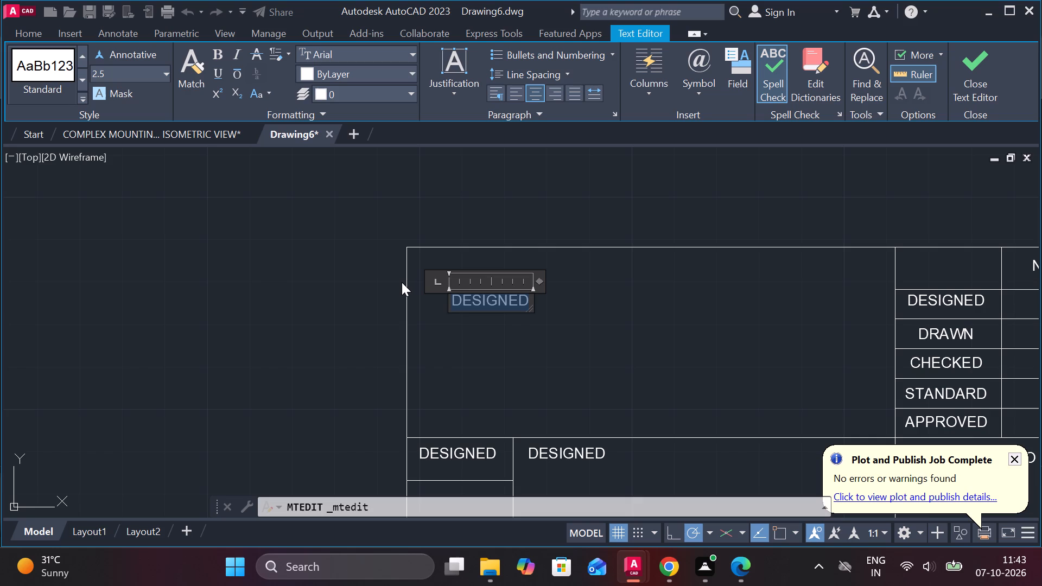
{"action": "left_click", "coordinate": [164, 78]}
{"action": "left_click", "coordinate": [121, 165]}
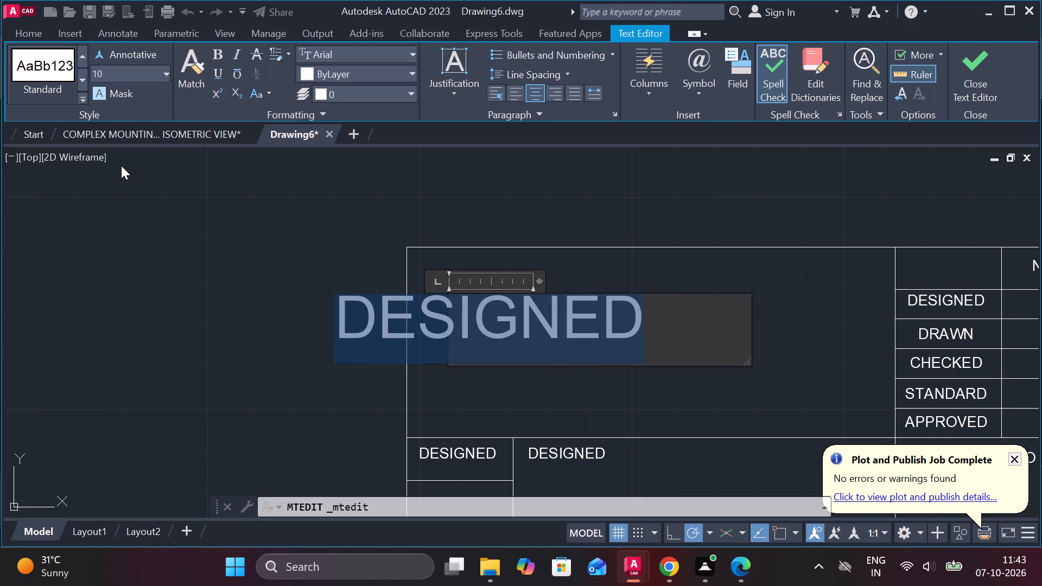
{"action": "key", "text": "a"}
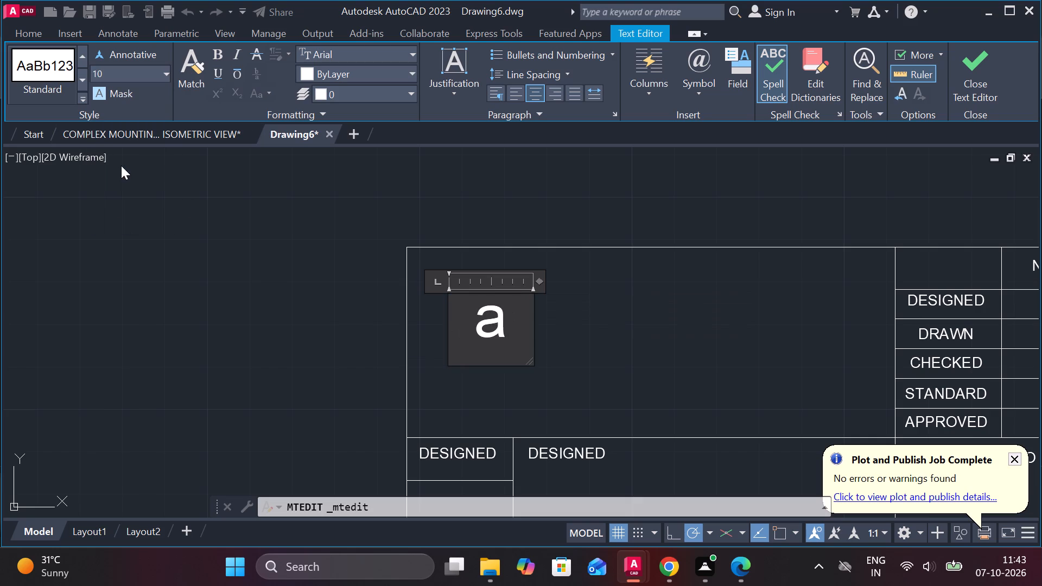
{"action": "key", "text": "BackSpace"}
{"action": "left_click_drag", "start_coordinate": [531, 329], "coordinate": [787, 307]}
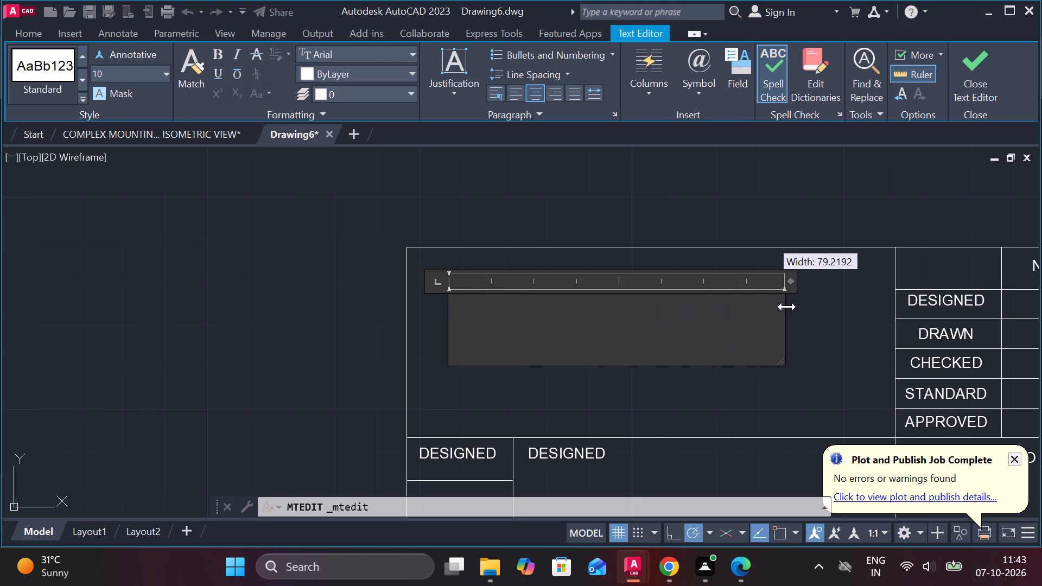
{"action": "left_click_drag", "start_coordinate": [787, 307], "coordinate": [828, 307]}
{"action": "type", "text": "AUTO CAD"}
{"action": "left_click", "coordinate": [964, 72]}
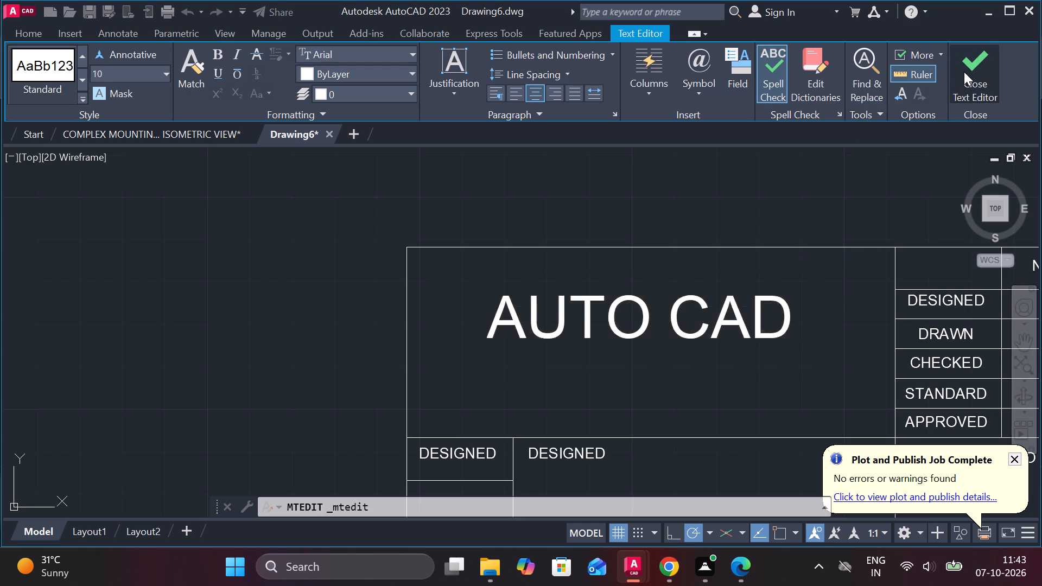
Move the AUTO CAD text slightly down and right toward the middle of its cell.
{"action": "middle_click_drag", "start_coordinate": [592, 355], "coordinate": [567, 351]}
{"action": "left_click", "coordinate": [556, 307]}
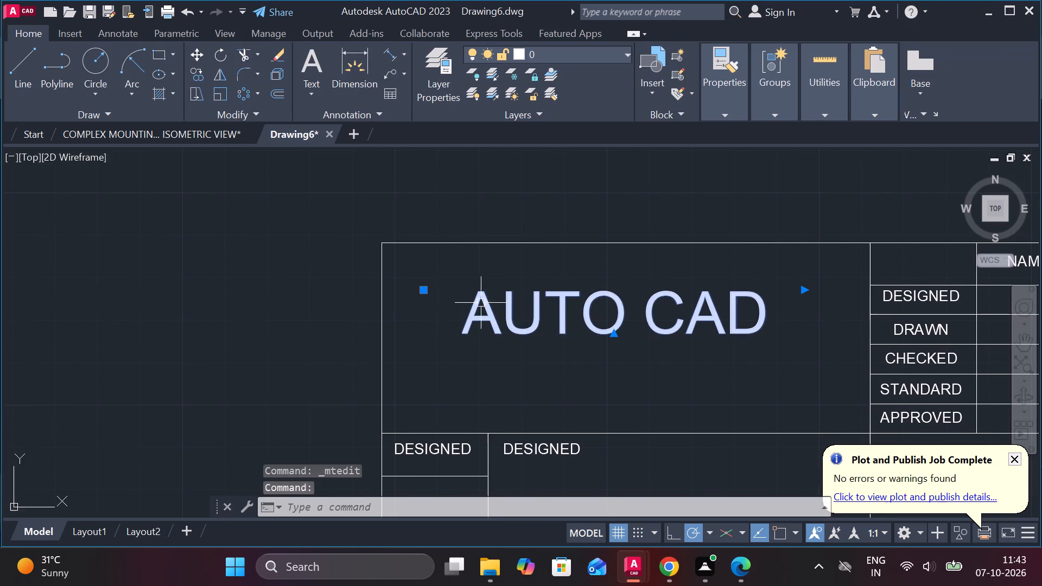
{"action": "left_click", "coordinate": [424, 289]}
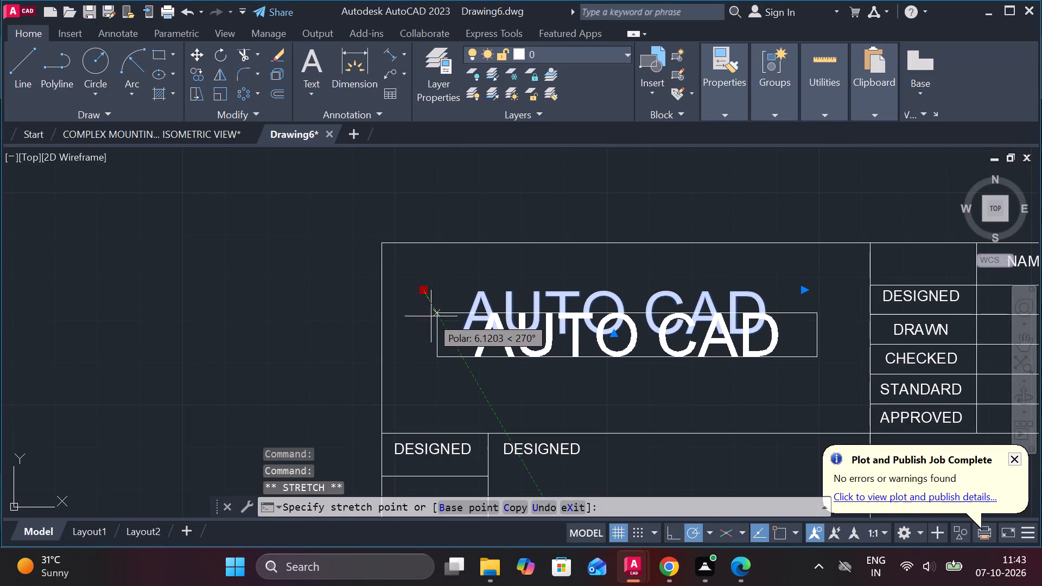
{"action": "left_click", "coordinate": [435, 316]}
{"action": "key", "text": "Escape"}
Change the DESIGNED label in the small cell below the AUTO CAD cell to SCALE 1:1.
{"action": "scroll", "coordinate": [454, 323], "scroll_direction": "down", "scroll_amount": 1}
{"action": "middle_click_drag", "start_coordinate": [545, 367], "coordinate": [545, 291]}
{"action": "scroll", "coordinate": [472, 323], "scroll_direction": "up", "scroll_amount": 2}
{"action": "double_click", "coordinate": [421, 336]}
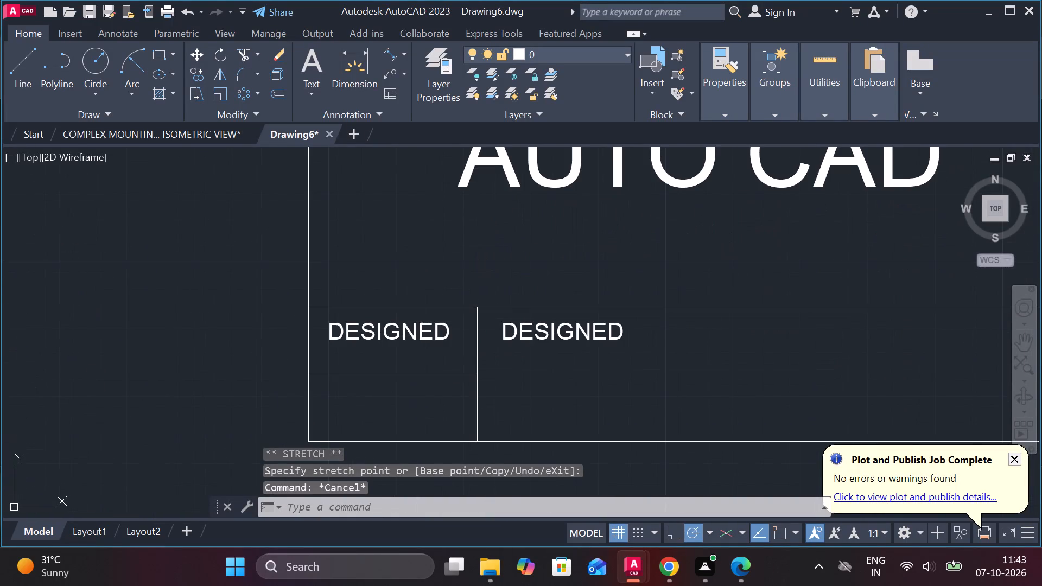
{"action": "left_click_drag", "start_coordinate": [453, 328], "coordinate": [422, 335]}
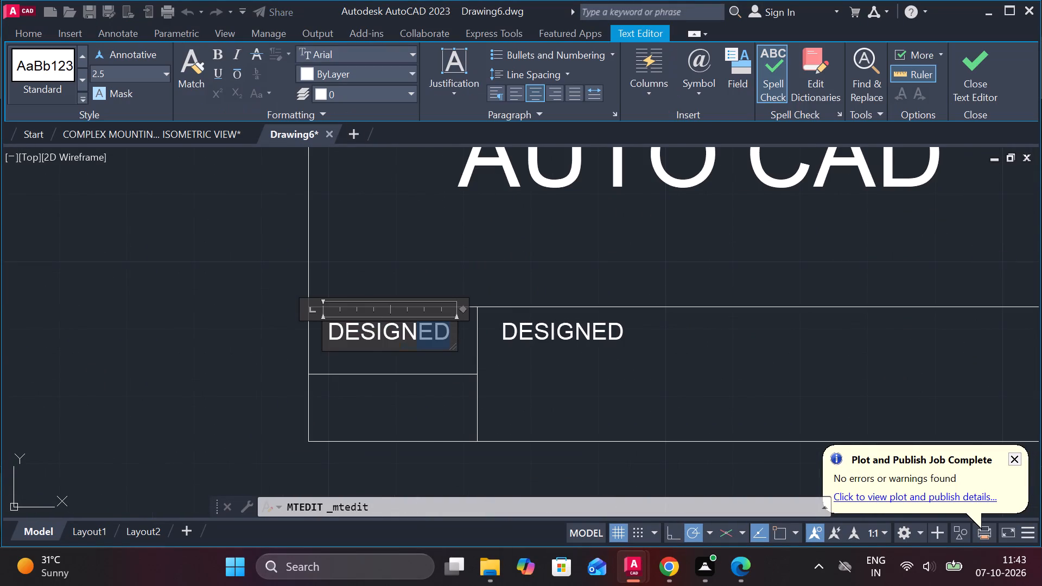
{"action": "left_click_drag", "start_coordinate": [422, 335], "coordinate": [336, 335]}
{"action": "type", "text": "SCALE"}
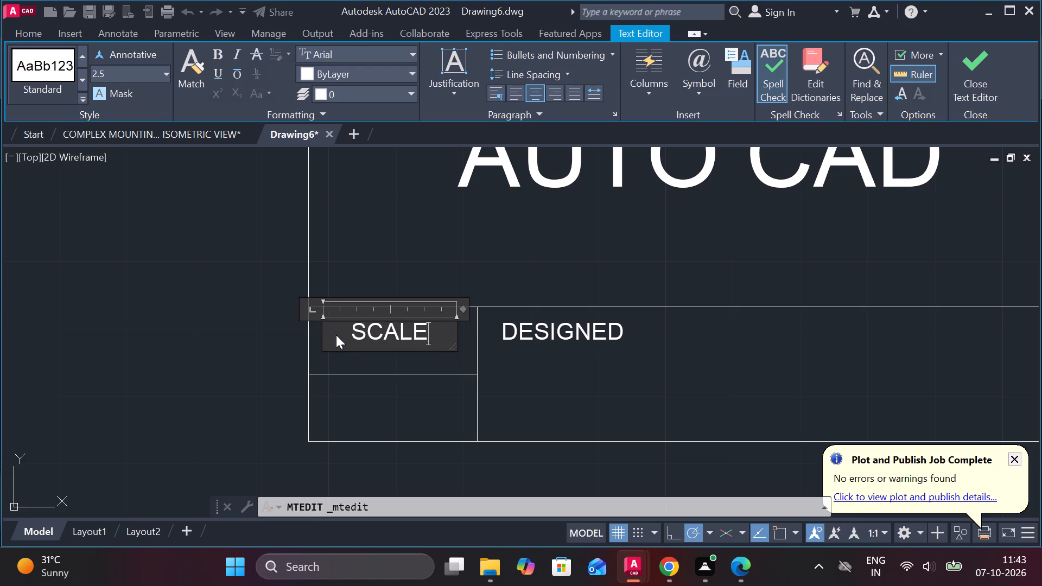
{"action": "key", "text": "space"}
{"action": "type", "text": "1"}
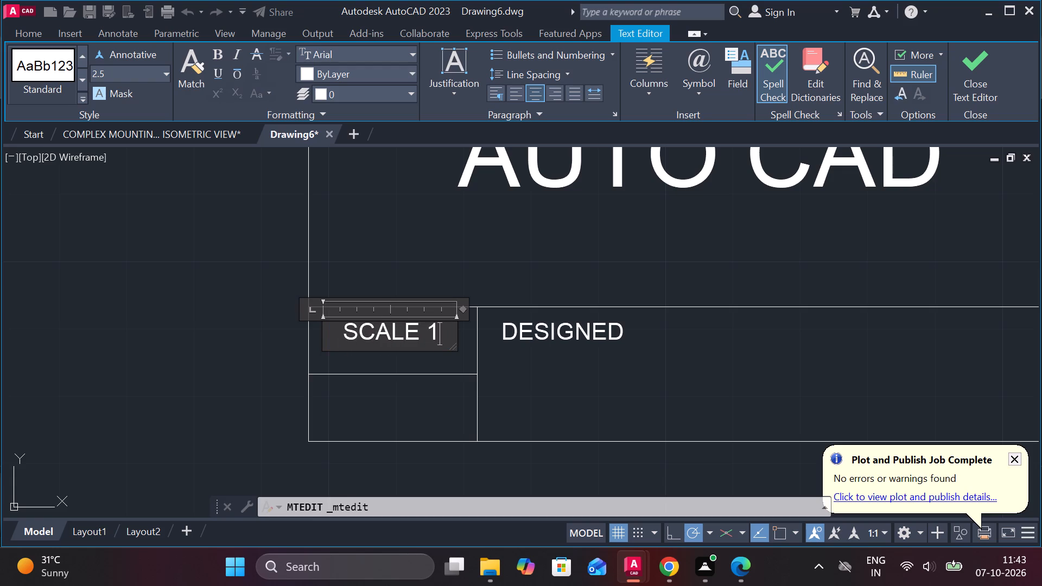
{"action": "key", "text": "shift+colon"}
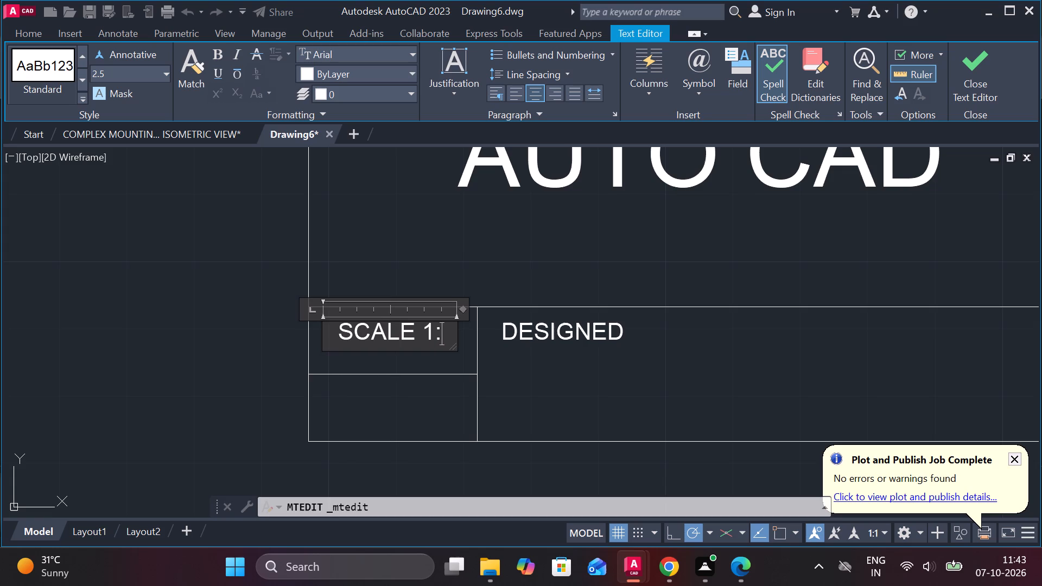
{"action": "key", "text": "1"}
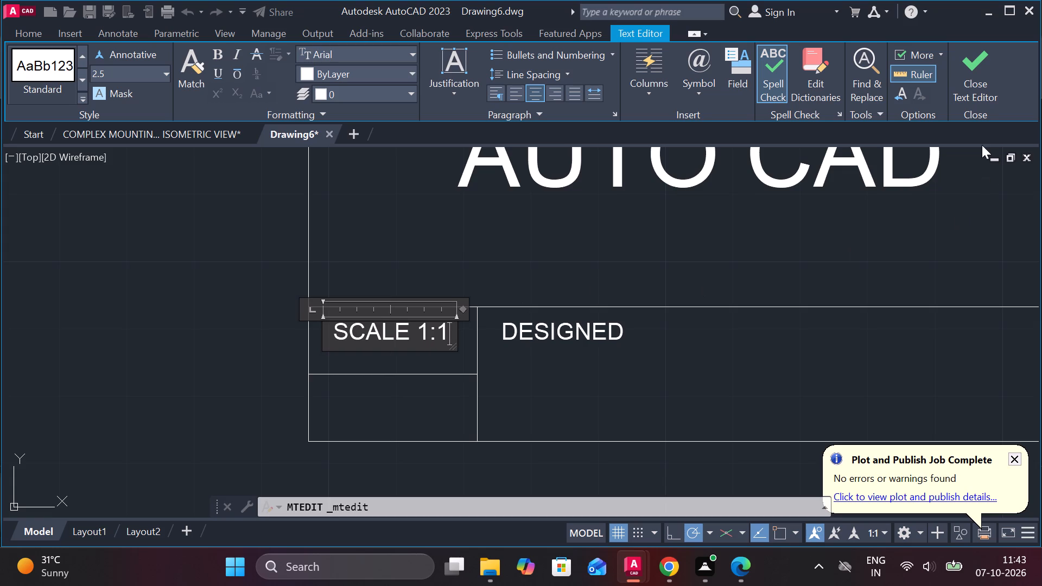
{"action": "left_click", "coordinate": [976, 84]}
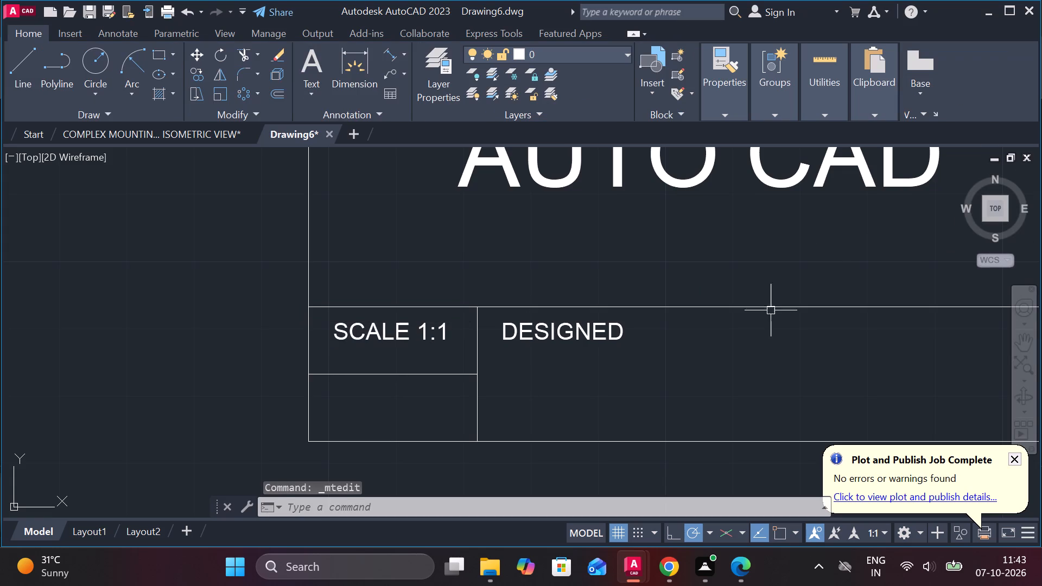
Change the DESIGNED label in the wide cell beside SCALE 1:1 to TITLE.
{"action": "double_click", "coordinate": [593, 334]}
{"action": "scroll", "coordinate": [593, 334], "scroll_direction": "up", "scroll_amount": 1}
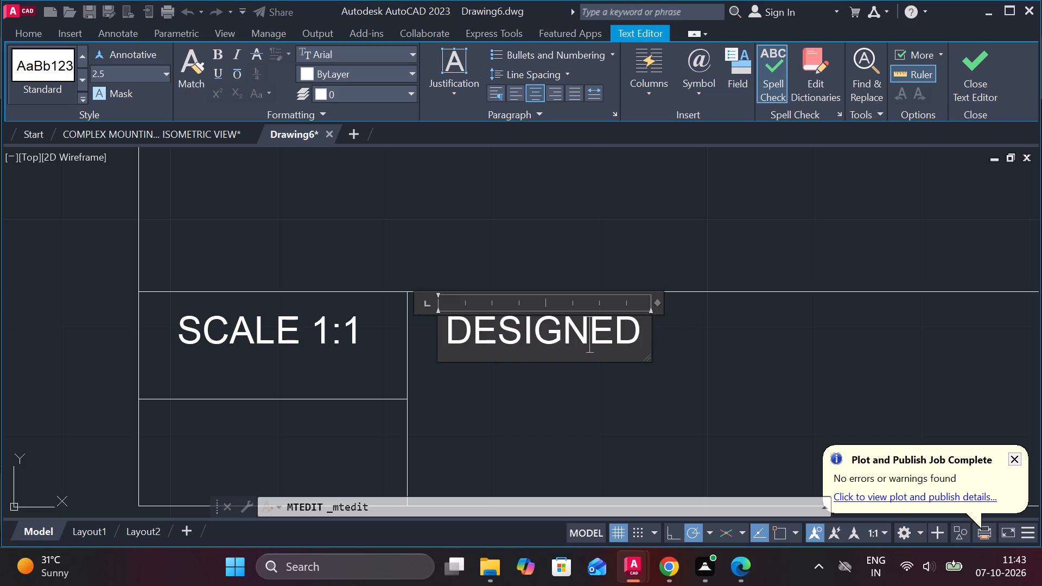
{"action": "left_click_drag", "start_coordinate": [637, 333], "coordinate": [441, 336]}
{"action": "type", "text": "TITLE"}
{"action": "left_click", "coordinate": [997, 65]}
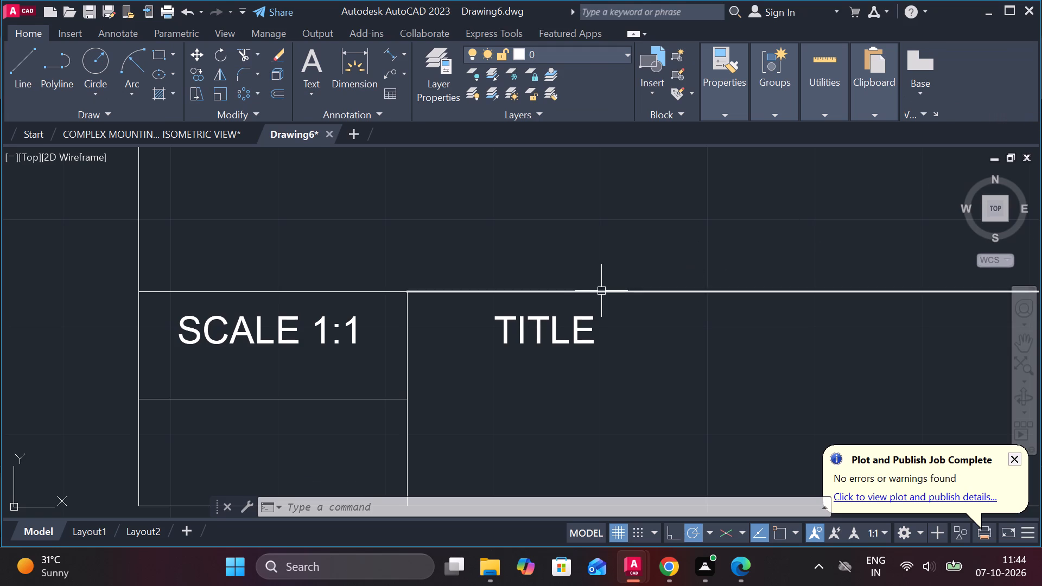
Copy the TITLE label and paste the duplicate just below the original in the same cell.
{"action": "scroll", "coordinate": [599, 291], "scroll_direction": "down", "scroll_amount": 3}
{"action": "scroll", "coordinate": [674, 281], "scroll_direction": "up", "scroll_amount": 1}
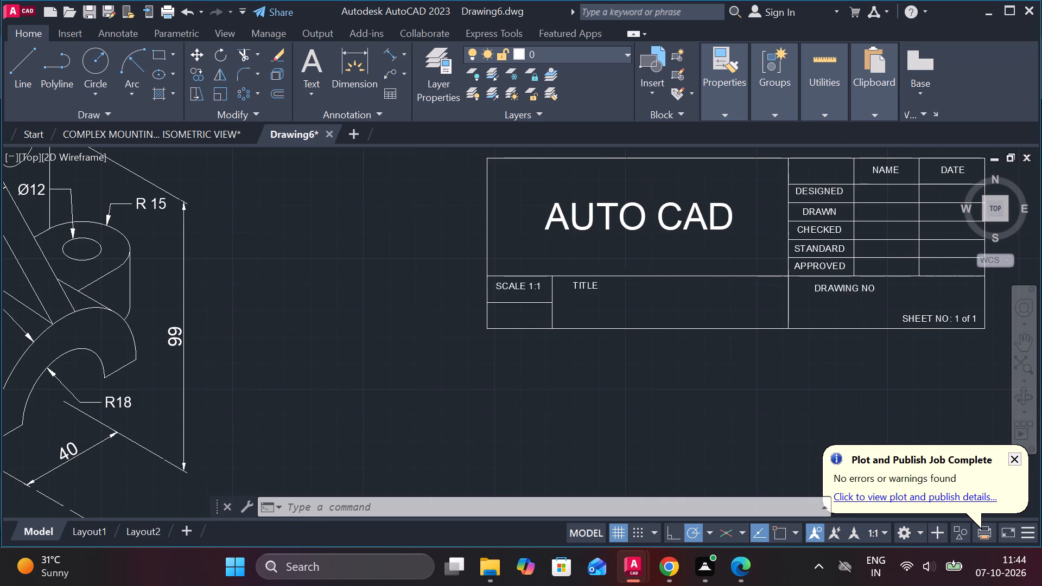
{"action": "left_click", "coordinate": [526, 288]}
{"action": "key", "text": "ctrl+c"}
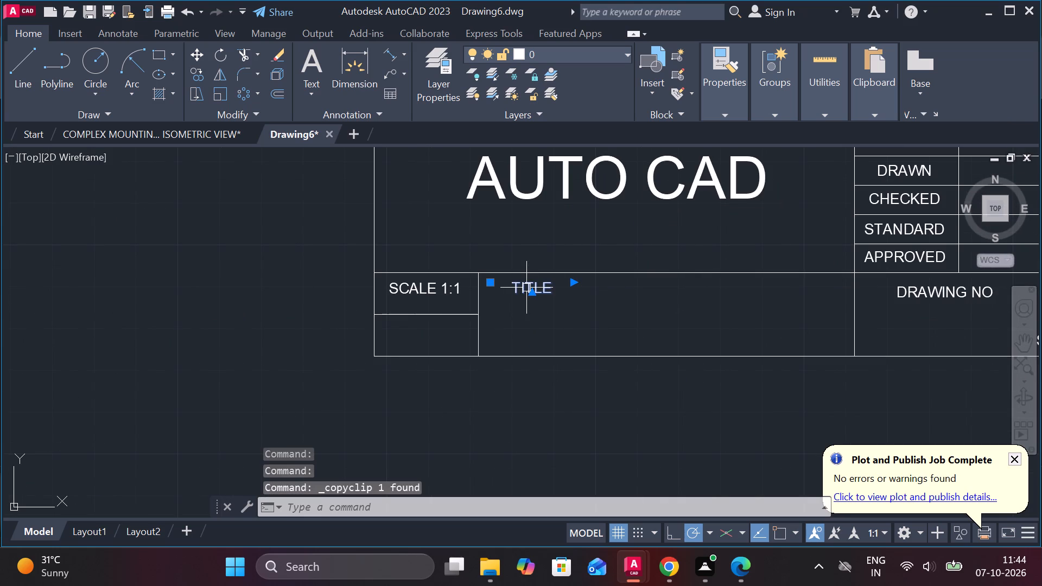
{"action": "key", "text": "ctrl+v"}
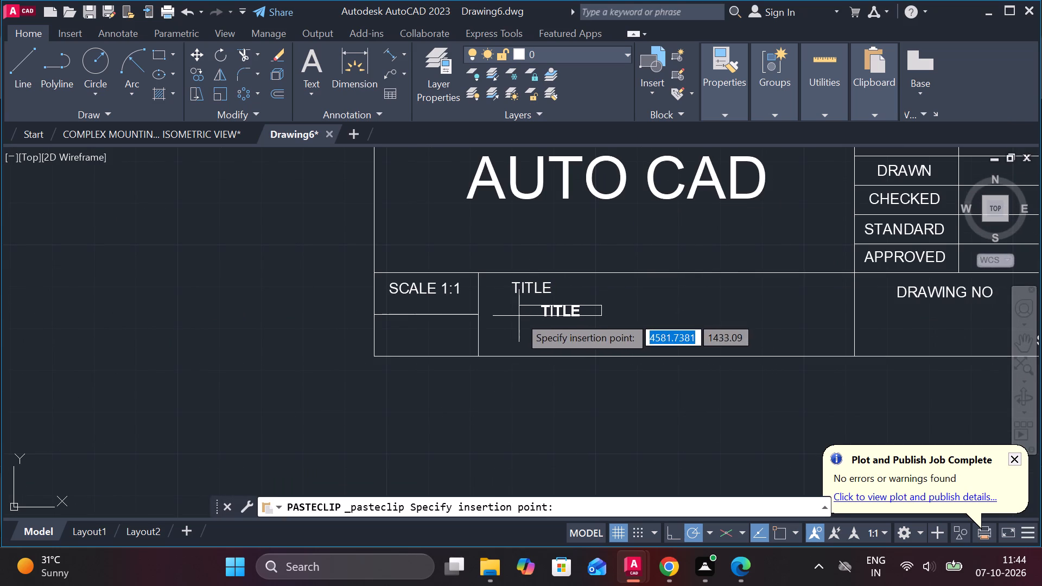
{"action": "left_click", "coordinate": [519, 316]}
Replace the text of the lower TITLE copy with ISOMETRIC MECHANICAL BRACKET OR SUPPORT ASSEMBLY.
{"action": "scroll", "coordinate": [522, 315], "scroll_direction": "up", "scroll_amount": 2}
{"action": "double_click", "coordinate": [614, 308]}
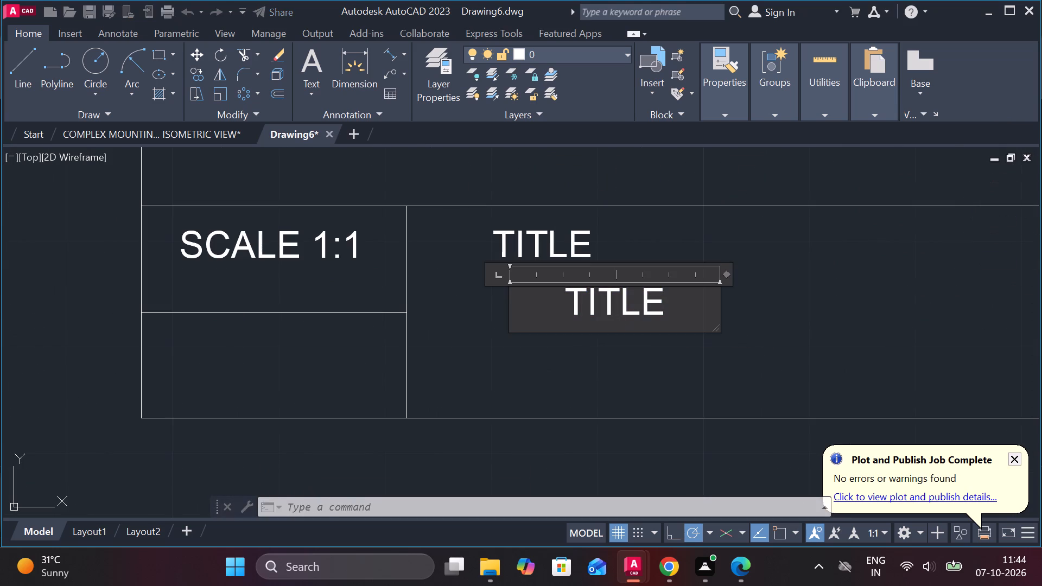
{"action": "left_click", "coordinate": [695, 300]}
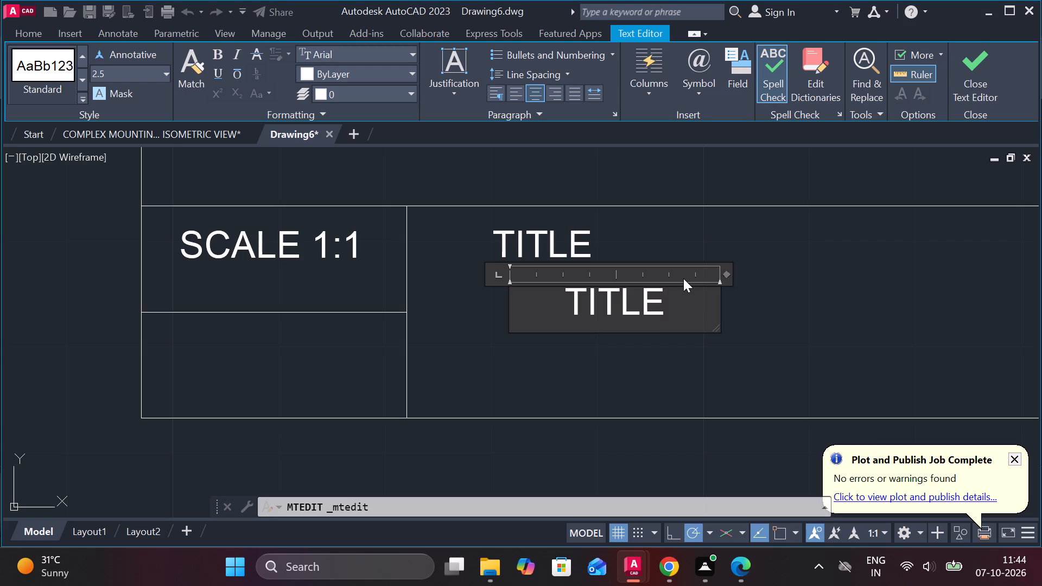
{"action": "key", "text": "BackSpace"}
{"action": "key", "text": "BackSpace"}
{"action": "key", "text": "BackSpace"}
{"action": "key", "text": "BackSpace"}
{"action": "key", "text": "BackSpace"}
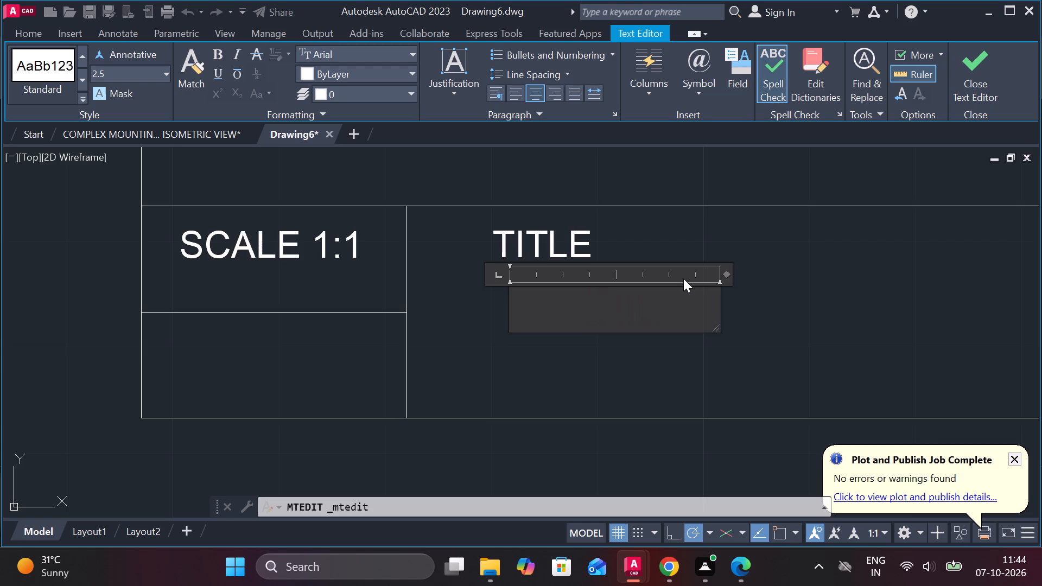
{"action": "type", "text": "ISOMETRIC"}
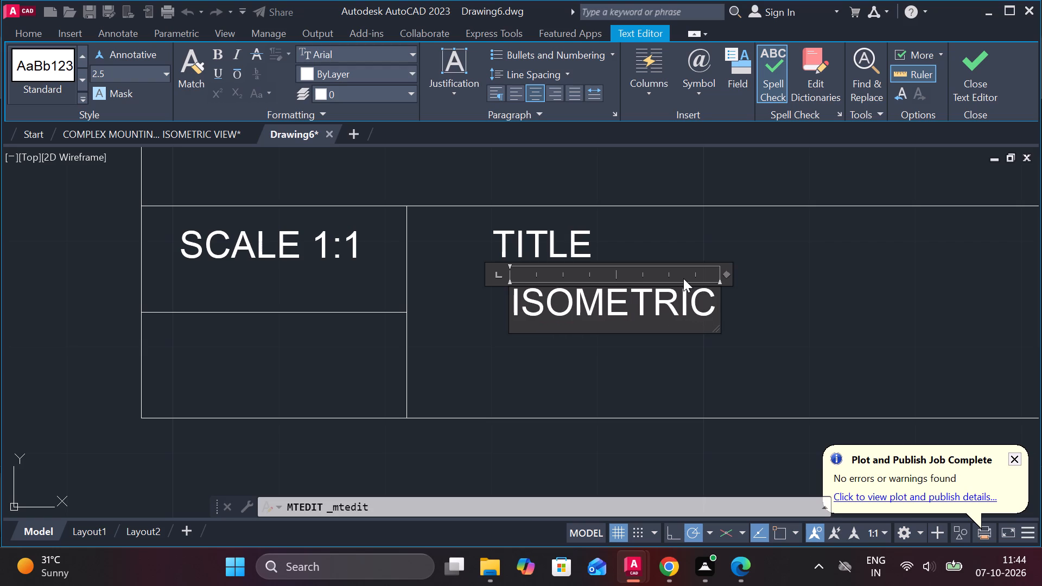
{"action": "key", "text": "space"}
{"action": "type", "text": "MECHANICAL"}
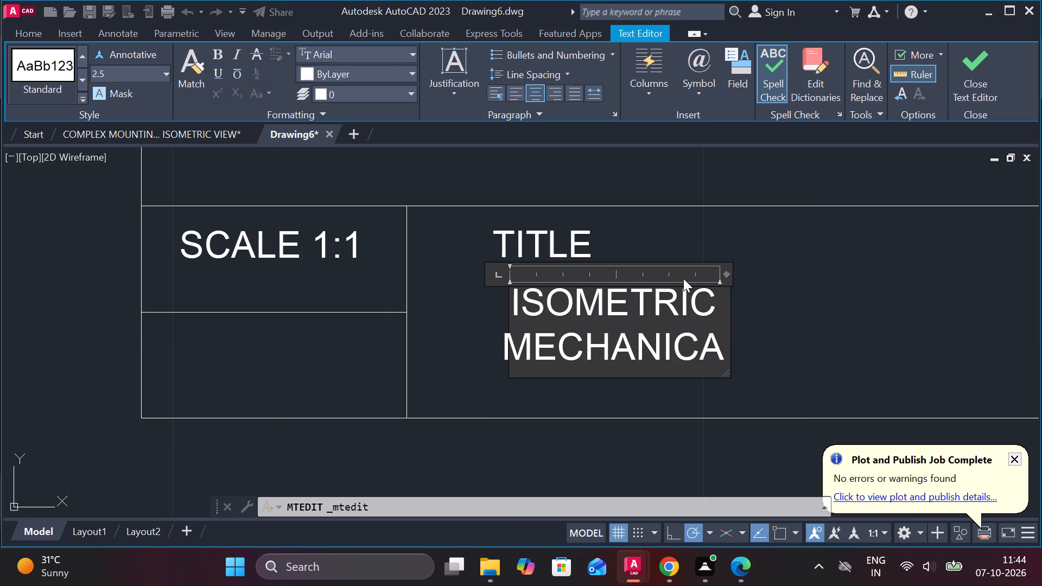
{"action": "key", "text": "space"}
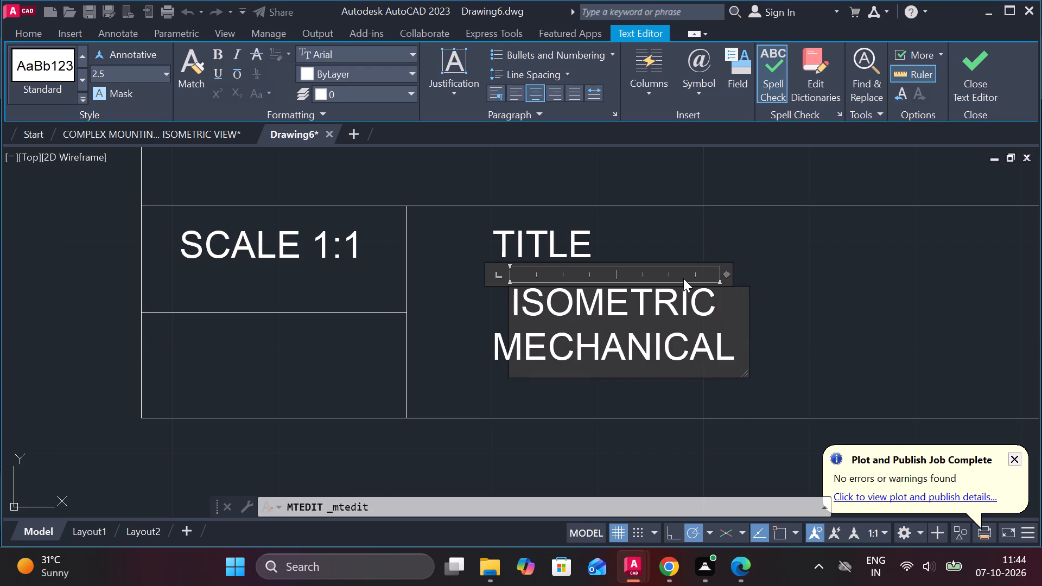
{"action": "type", "text": "BRA"}
{"action": "type", "text": "CKET"}
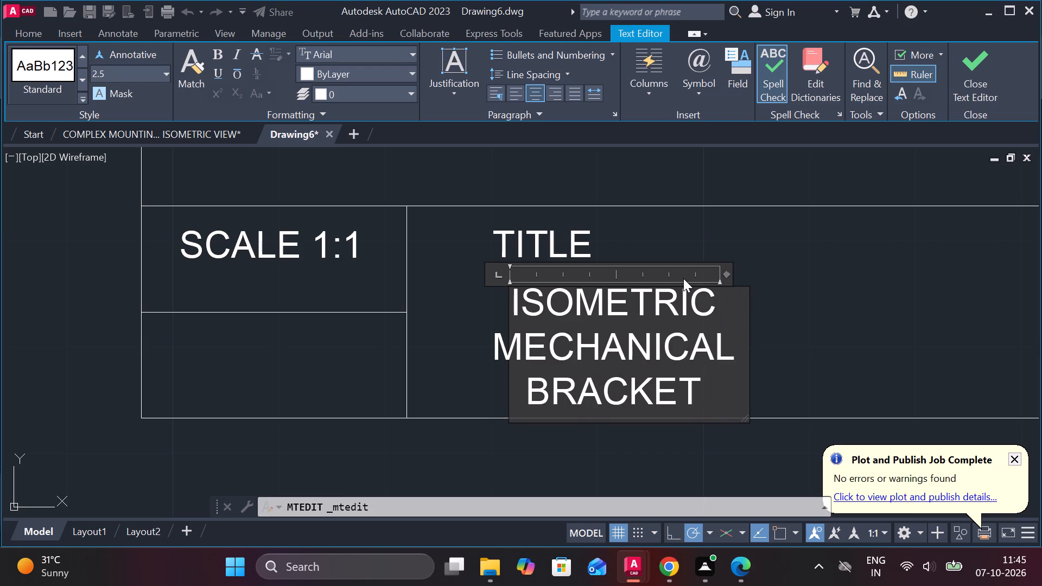
{"action": "key", "text": "space"}
{"action": "type", "text": "OR"}
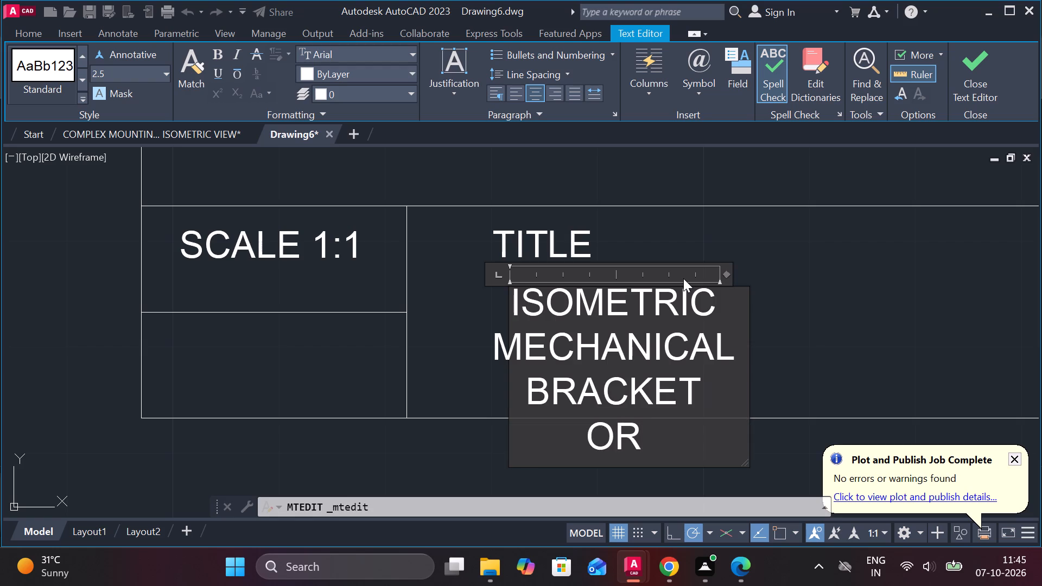
{"action": "key", "text": "space"}
{"action": "type", "text": "SU"}
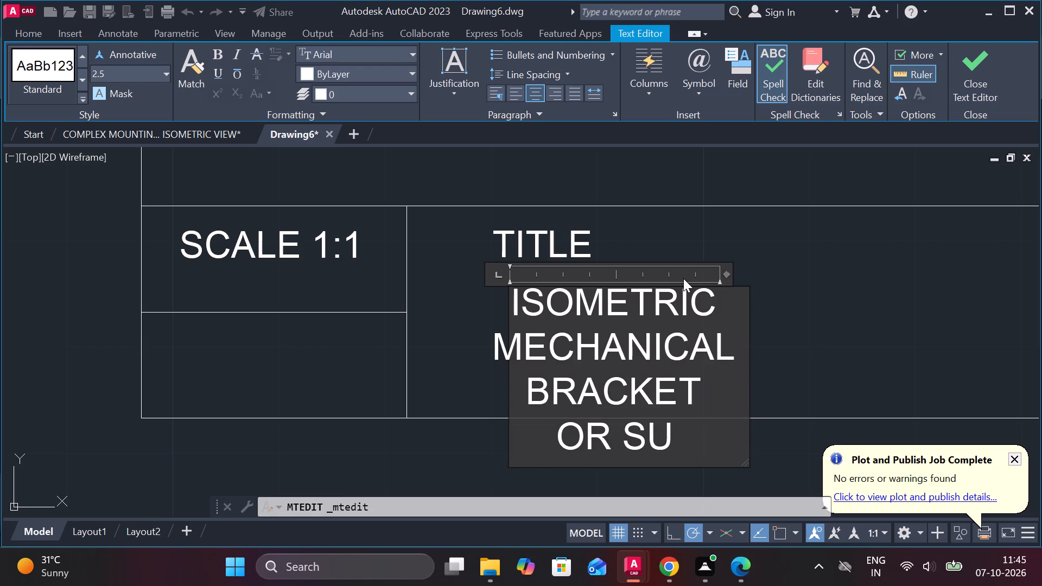
{"action": "type", "text": "PPORT"}
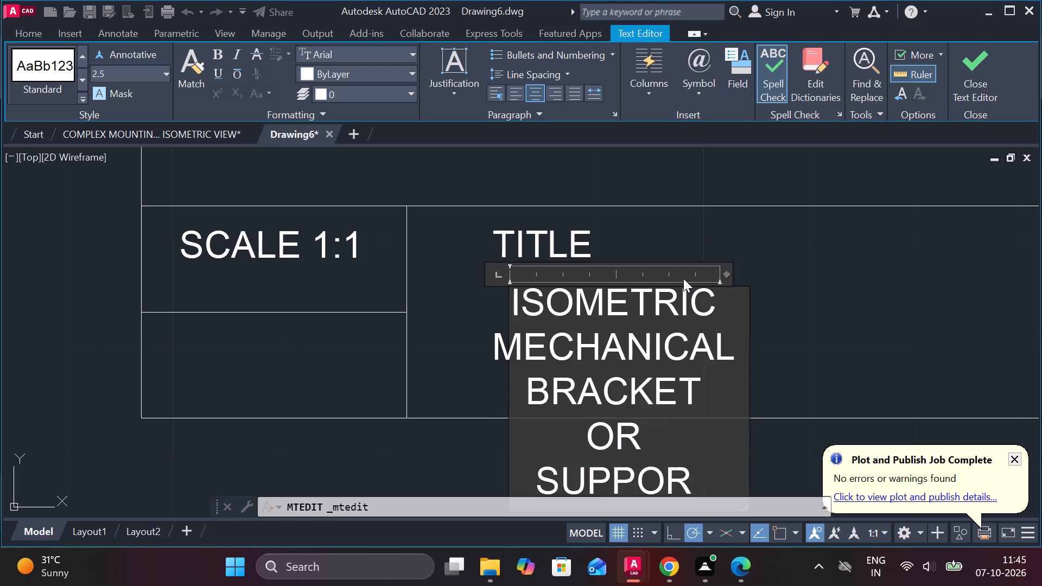
{"action": "key", "text": "space"}
{"action": "type", "text": "ASSEMBLY"}
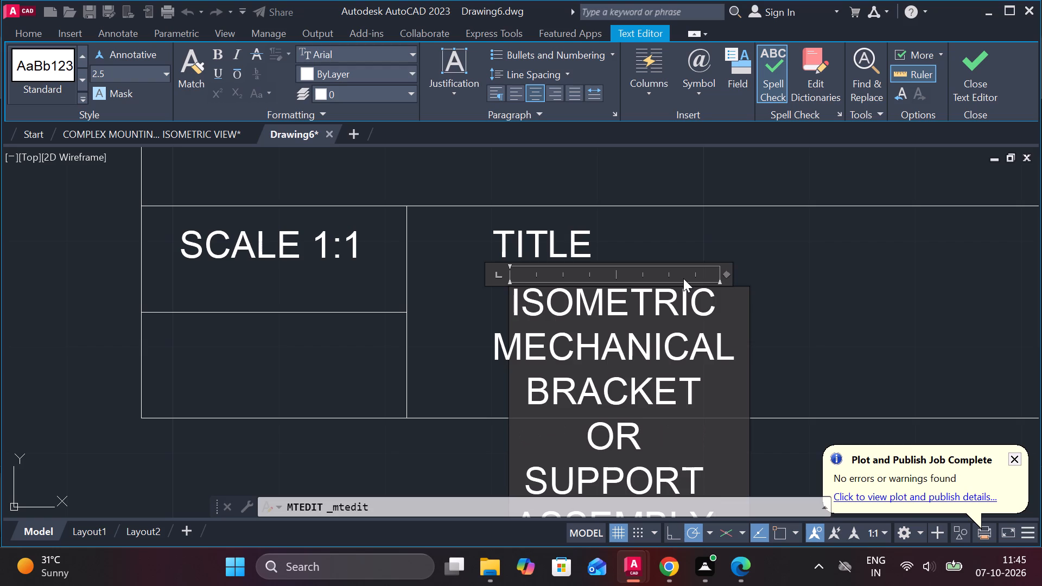
Widen the drawing name's text box so the text wraps onto two lines within the title cell, and finish editing.
{"action": "scroll", "coordinate": [806, 336], "scroll_direction": "down", "scroll_amount": 1}
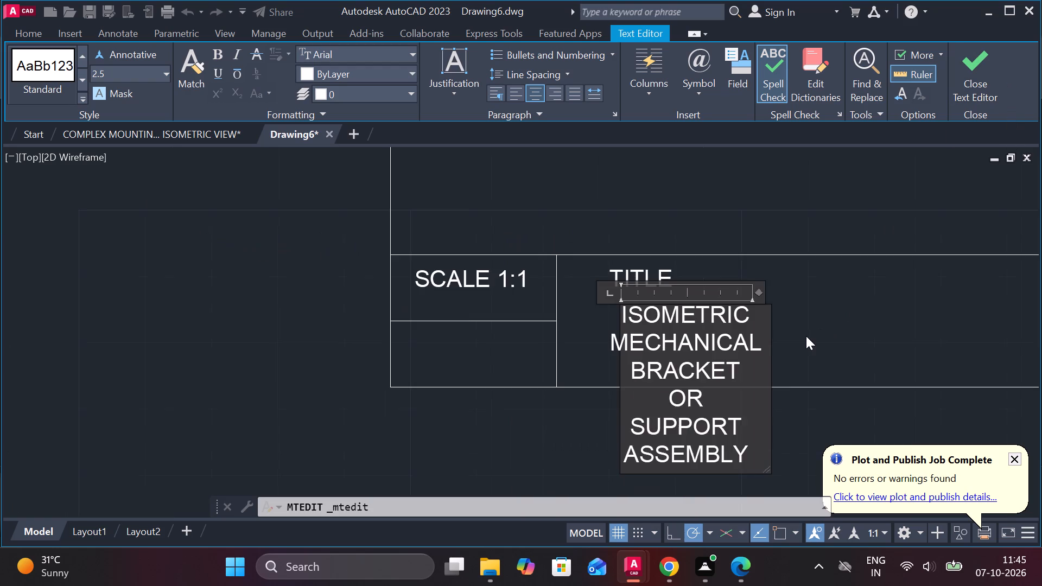
{"action": "middle_click_drag", "start_coordinate": [805, 336], "coordinate": [654, 312]}
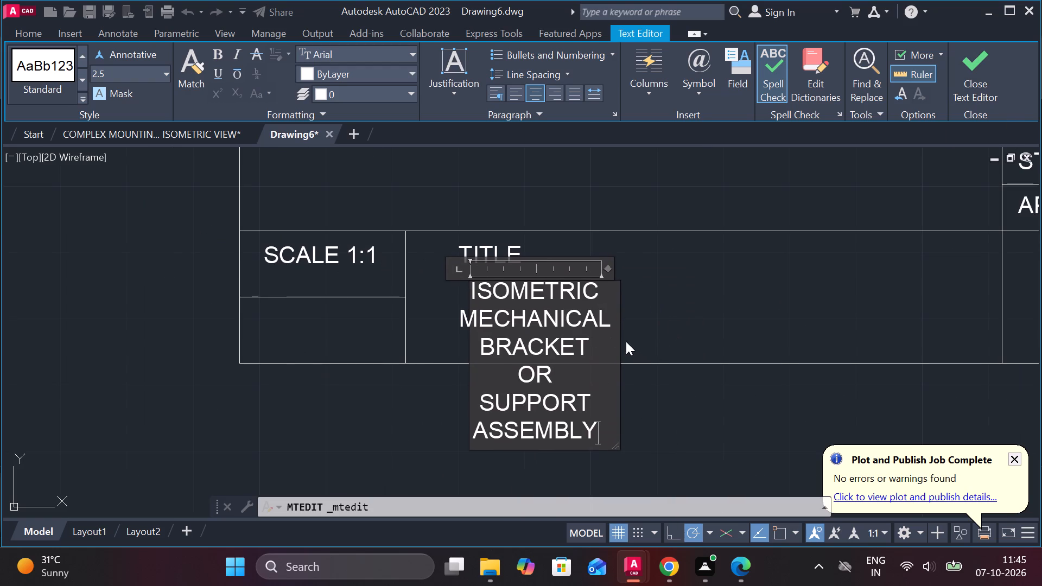
{"action": "left_click_drag", "start_coordinate": [618, 346], "coordinate": [950, 298]}
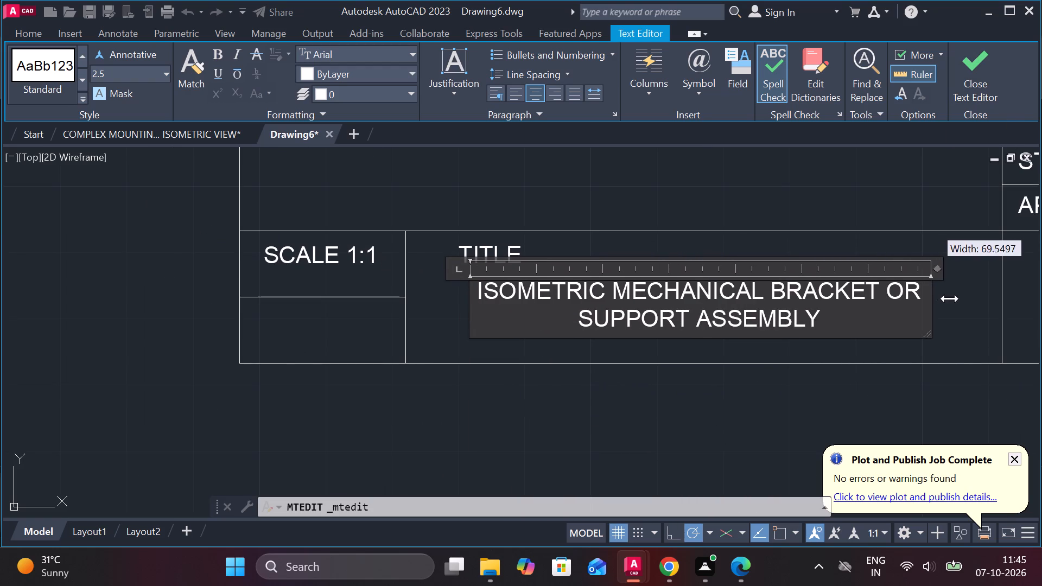
{"action": "left_click_drag", "start_coordinate": [950, 298], "coordinate": [979, 297]}
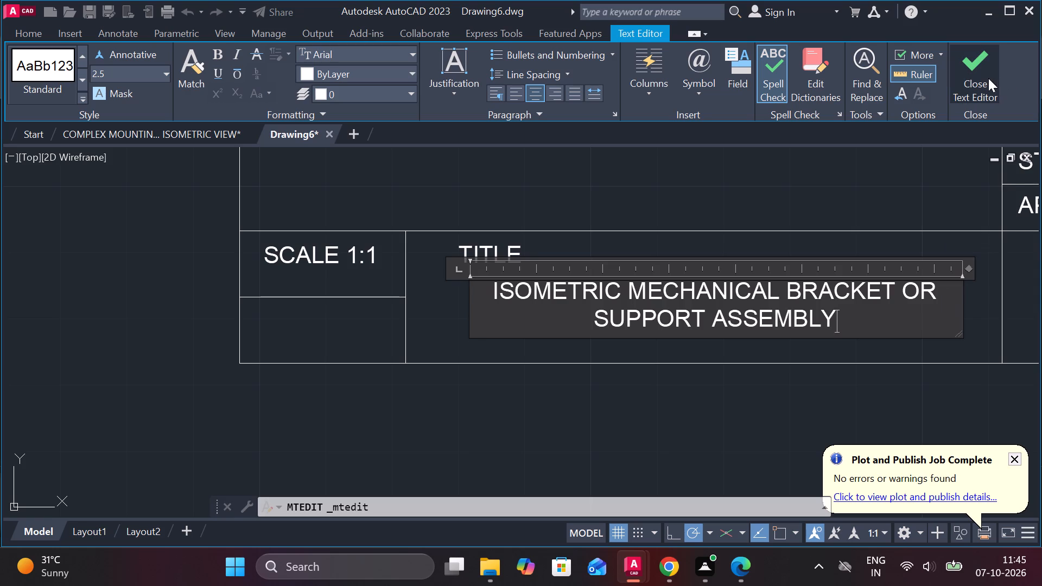
{"action": "left_click", "coordinate": [988, 78]}
Draw a circle of radius 2 near the left side of the empty cell below SCALE 1:1.
{"action": "scroll", "coordinate": [787, 253], "scroll_direction": "down", "scroll_amount": 1}
{"action": "middle_click_drag", "start_coordinate": [759, 335], "coordinate": [759, 328]}
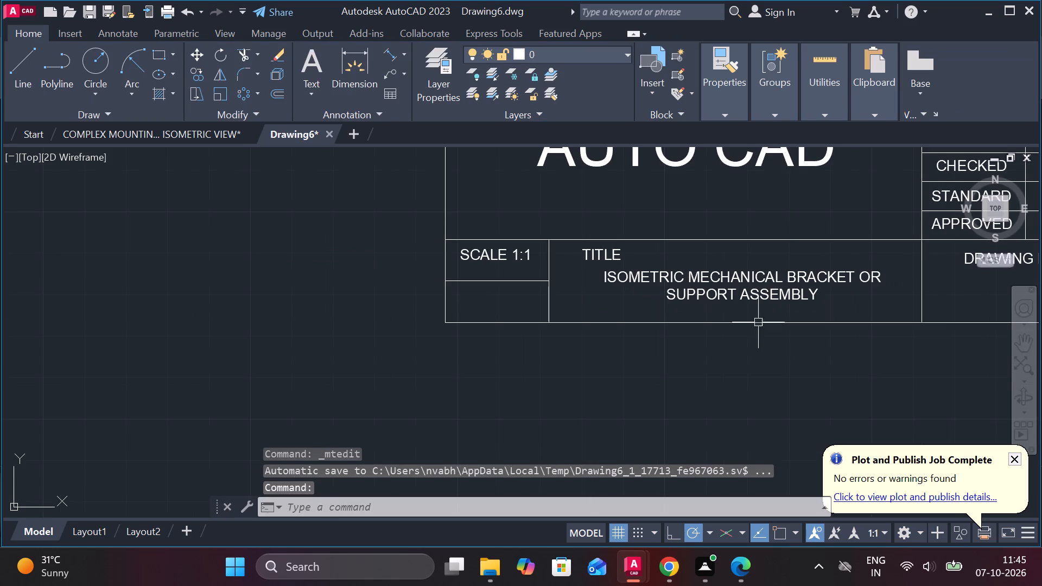
{"action": "middle_click_drag", "start_coordinate": [759, 328], "coordinate": [760, 373]}
{"action": "scroll", "coordinate": [721, 323], "scroll_direction": "down", "scroll_amount": 1}
{"action": "scroll", "coordinate": [603, 370], "scroll_direction": "up", "scroll_amount": 3}
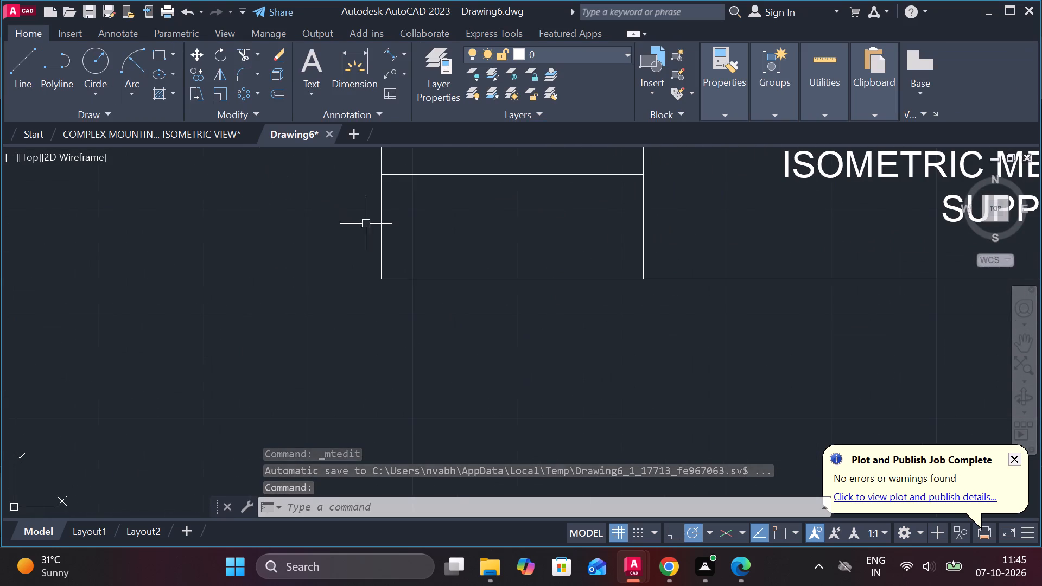
{"action": "key", "text": "c"}
{"action": "key", "text": "Return"}
{"action": "scroll", "coordinate": [440, 227], "scroll_direction": "up", "scroll_amount": 1}
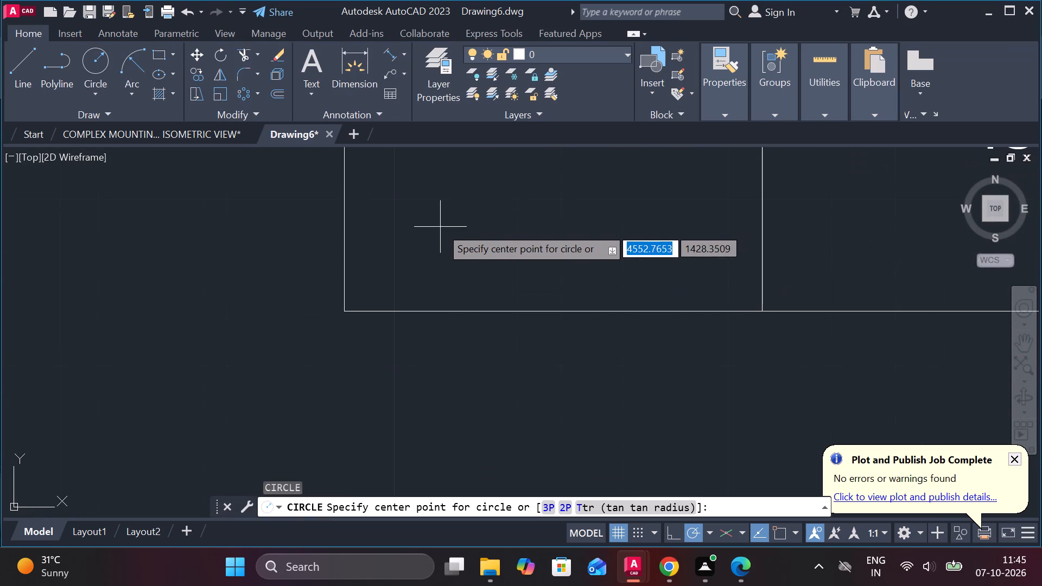
{"action": "left_click", "coordinate": [417, 223]}
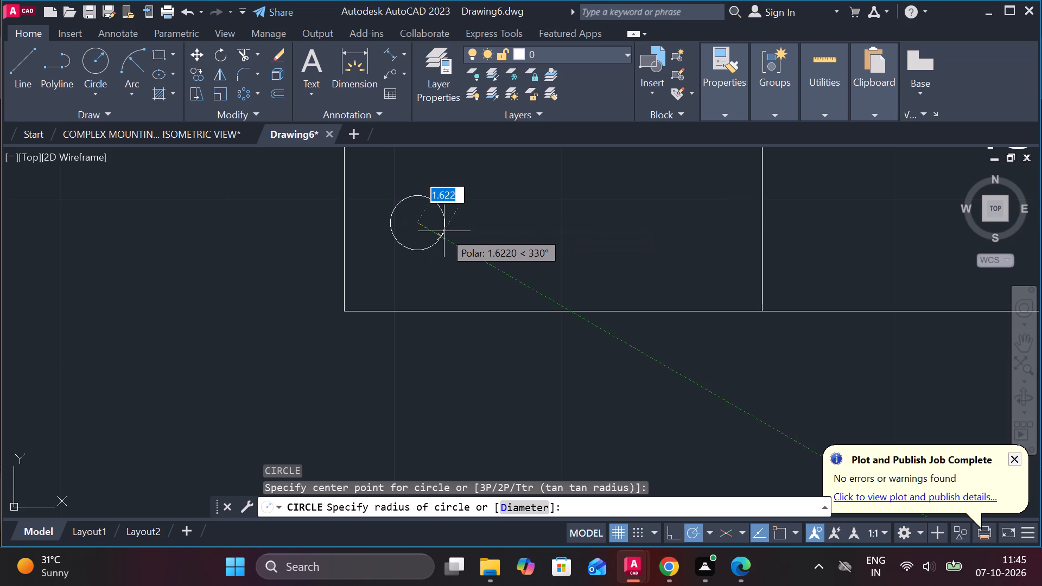
{"action": "scroll", "coordinate": [450, 233], "scroll_direction": "down", "scroll_amount": 1}
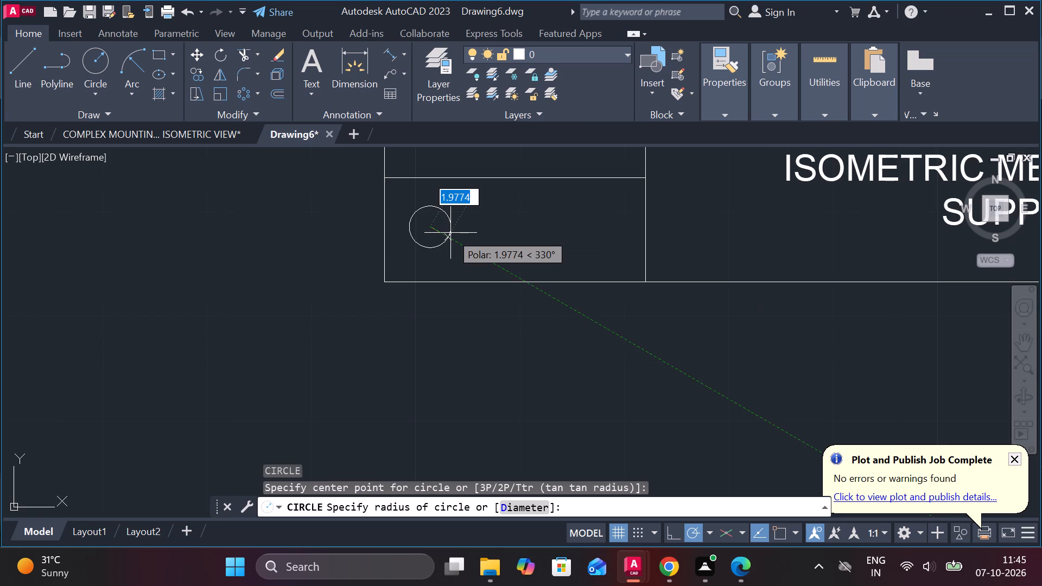
{"action": "key", "text": "2"}
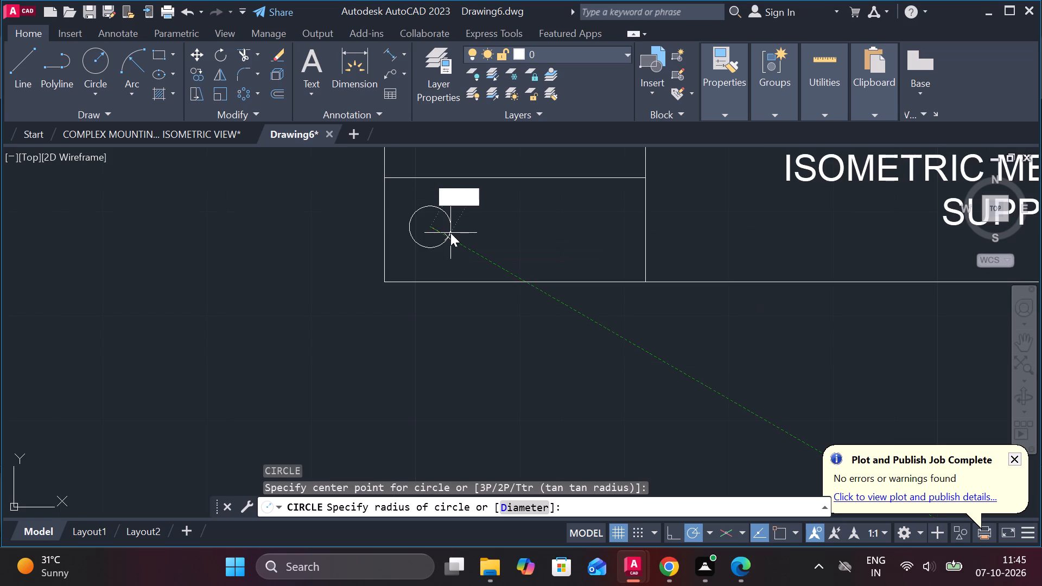
{"action": "key", "text": "Return"}
Turn on object snap and draw a concentric circle of radius 3 around the radius 2 circle.
{"action": "key", "text": "space"}
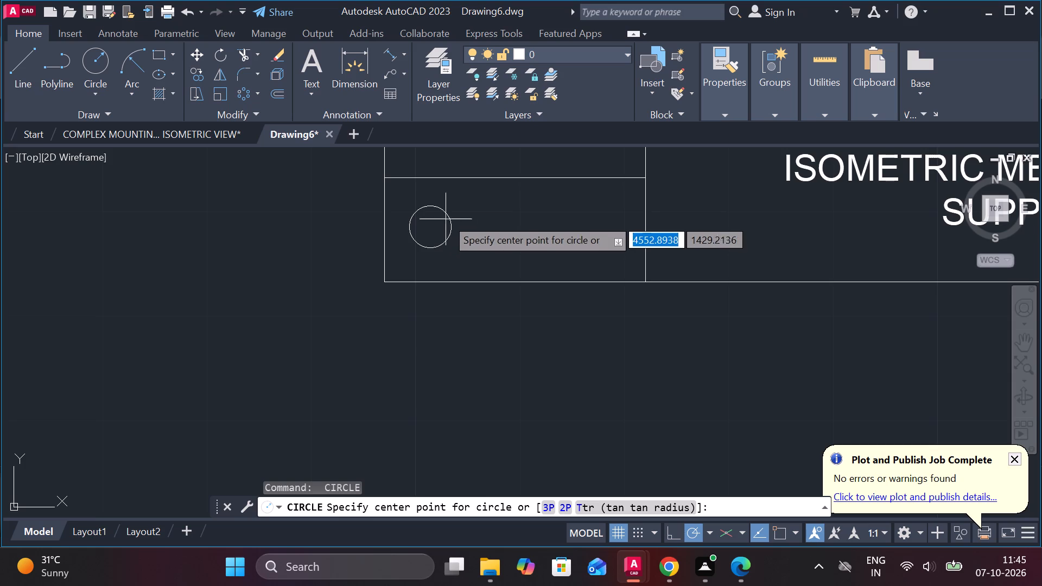
{"action": "left_click", "coordinate": [778, 525]}
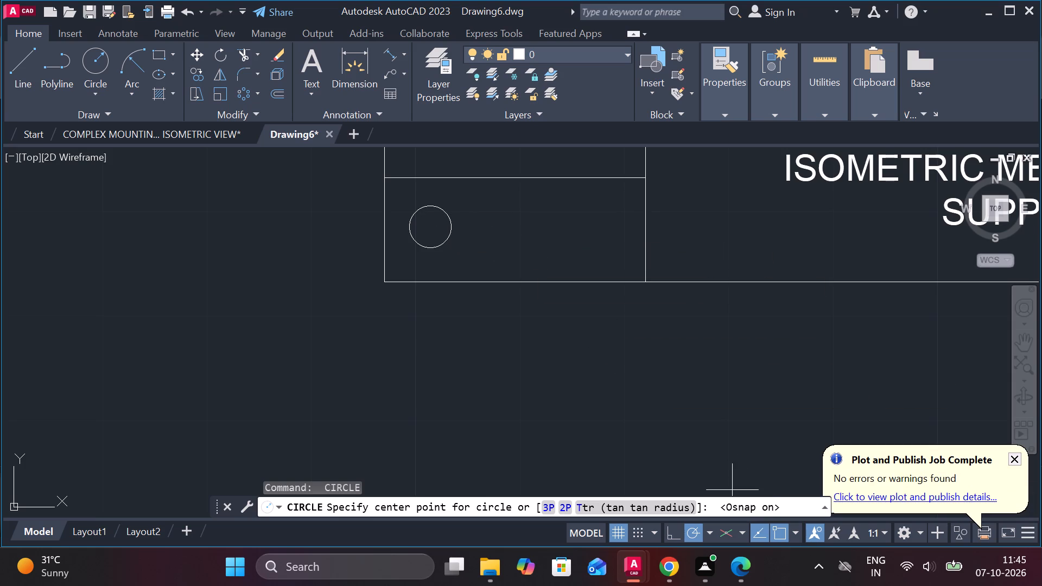
{"action": "left_click", "coordinate": [431, 221]}
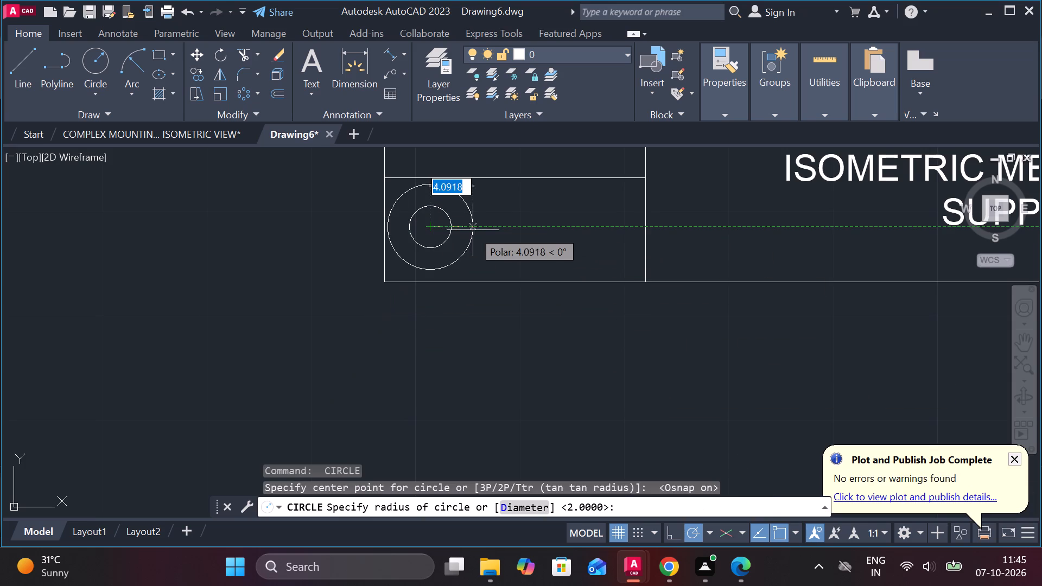
{"action": "key", "text": "3"}
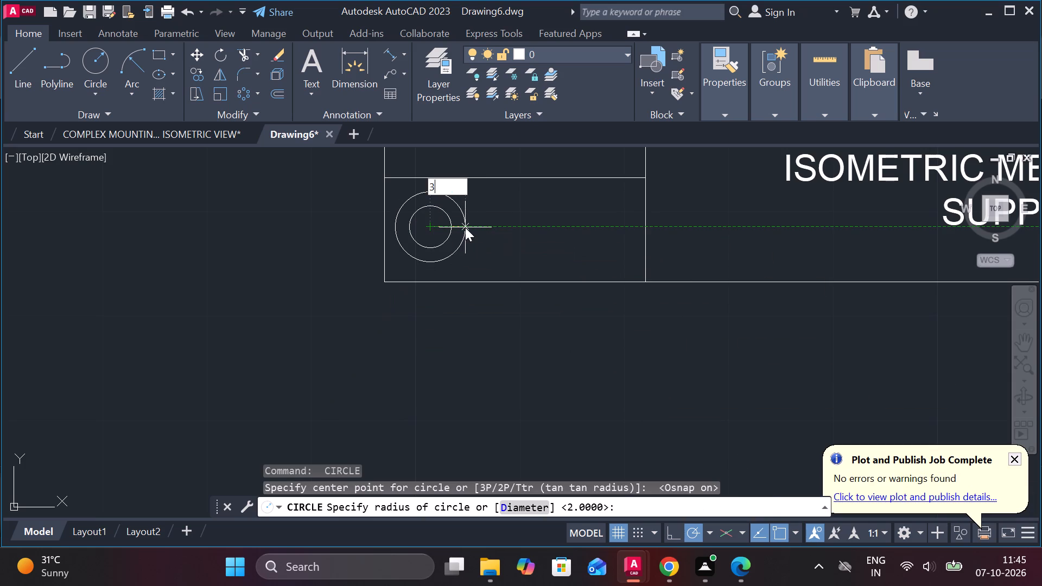
{"action": "key", "text": "Return"}
Draw a horizontal line rightward from the inner circle's top quadrant, continuing 4 units straight down to its bottom quadrant level.
{"action": "key", "text": "l"}
{"action": "key", "text": "Return"}
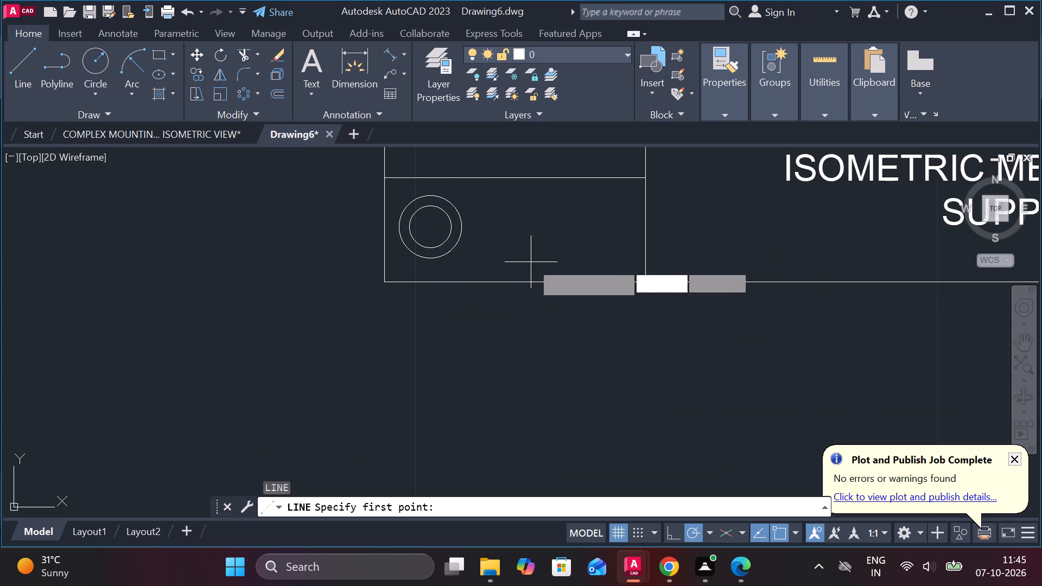
{"action": "left_click", "coordinate": [428, 203]}
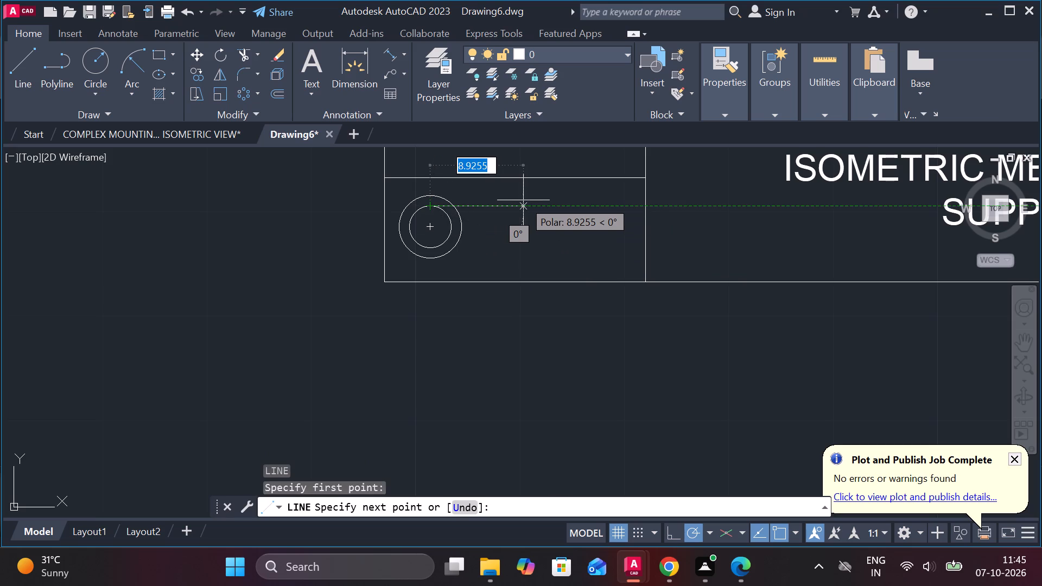
{"action": "left_click", "coordinate": [488, 209]}
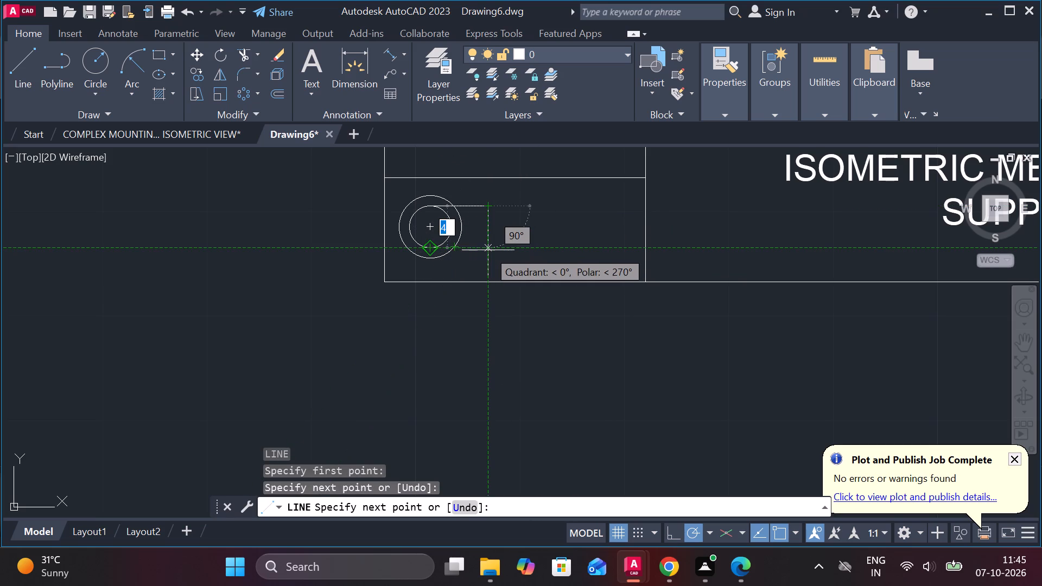
{"action": "left_click", "coordinate": [486, 248]}
{"action": "key", "text": "Escape"}
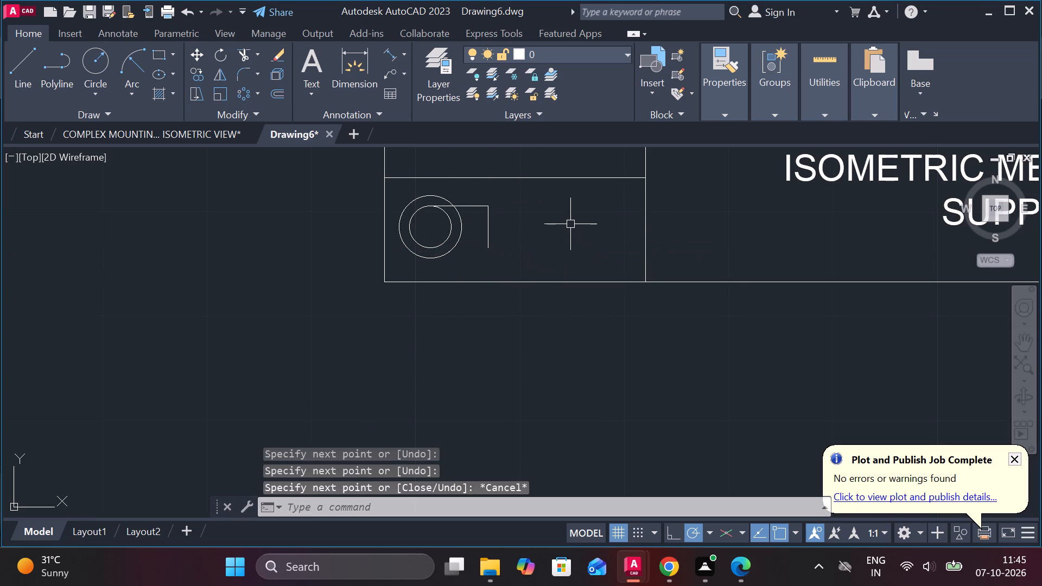
Complete the trapezoid with a taller vertical edge spanning the outer circle's height and two sloping lines joining it to the short vertical line.
{"action": "key", "text": "l"}
{"action": "key", "text": "Return"}
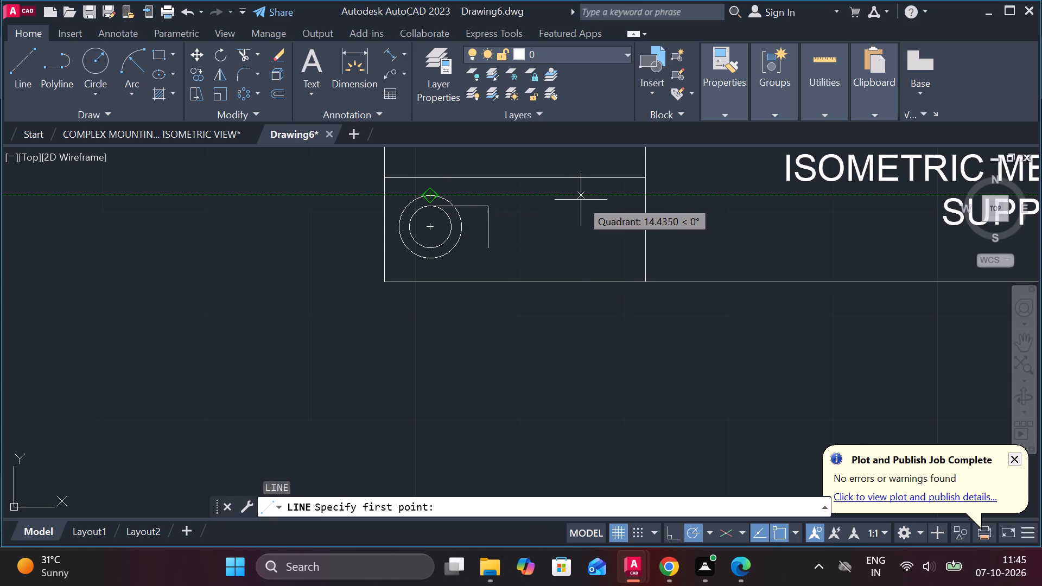
{"action": "left_click", "coordinate": [581, 200]}
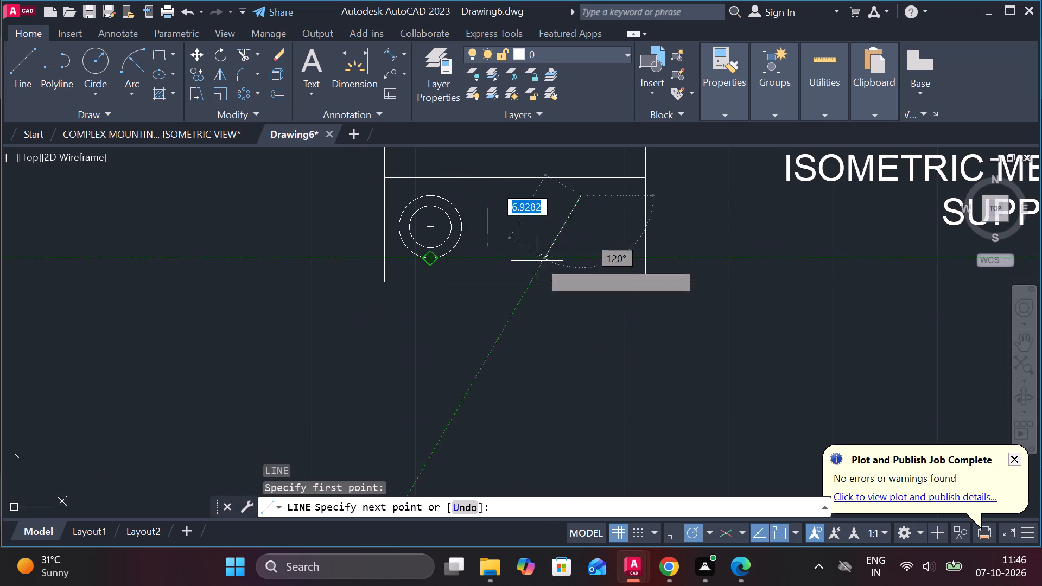
{"action": "left_click", "coordinate": [589, 256]}
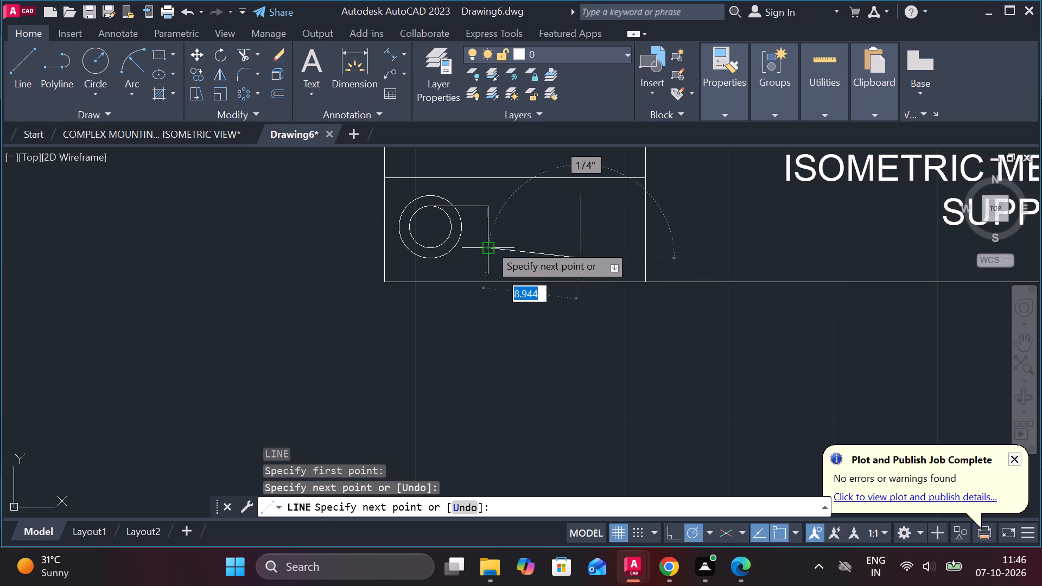
{"action": "scroll", "coordinate": [490, 244], "scroll_direction": "up", "scroll_amount": 3}
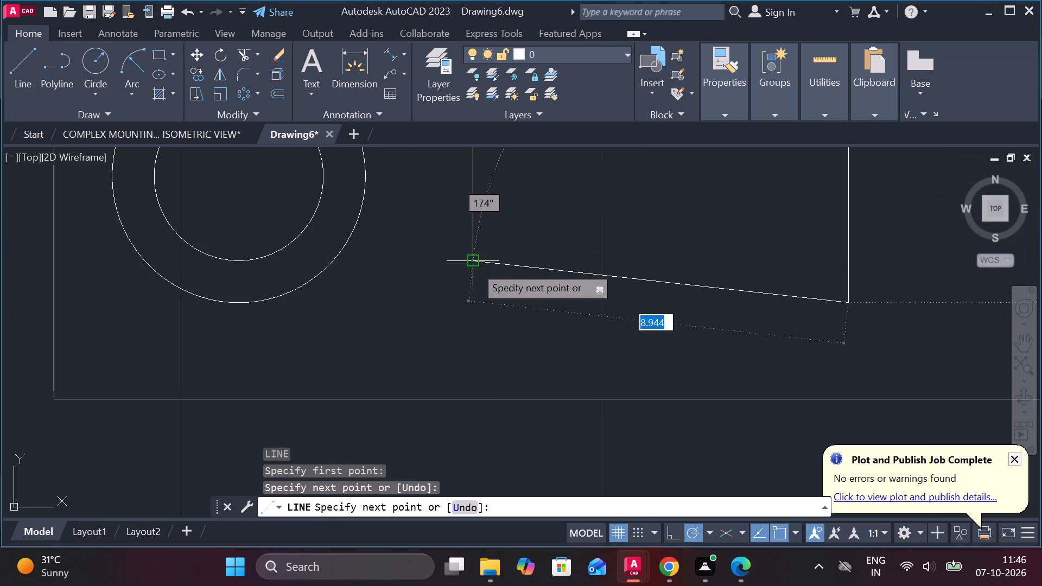
{"action": "left_click", "coordinate": [475, 266]}
{"action": "key", "text": "Escape"}
{"action": "scroll", "coordinate": [594, 260], "scroll_direction": "down", "scroll_amount": 1}
{"action": "key", "text": "space"}
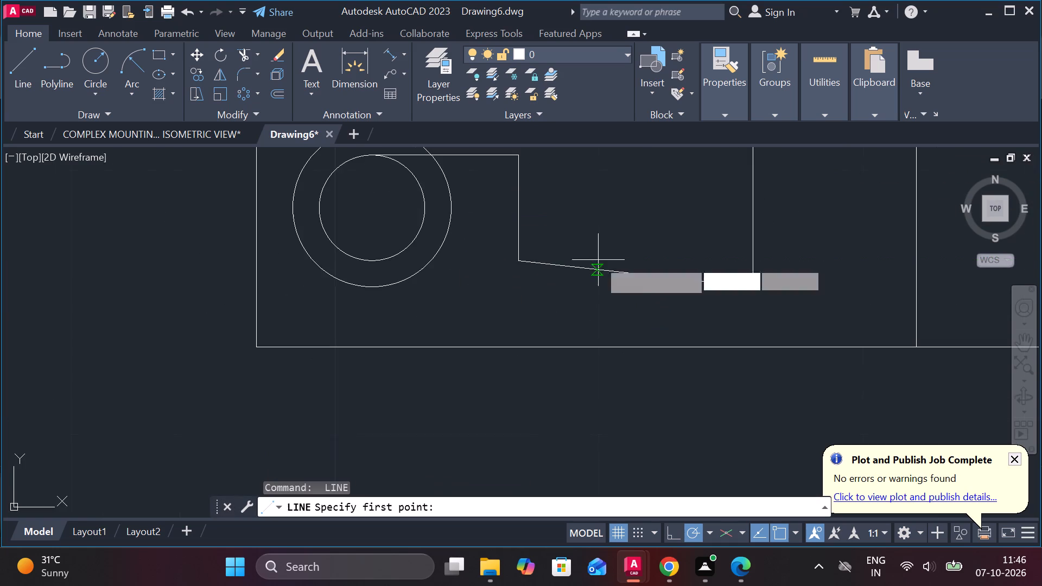
{"action": "middle_click_drag", "start_coordinate": [603, 224], "coordinate": [602, 294]}
{"action": "left_click", "coordinate": [515, 230]}
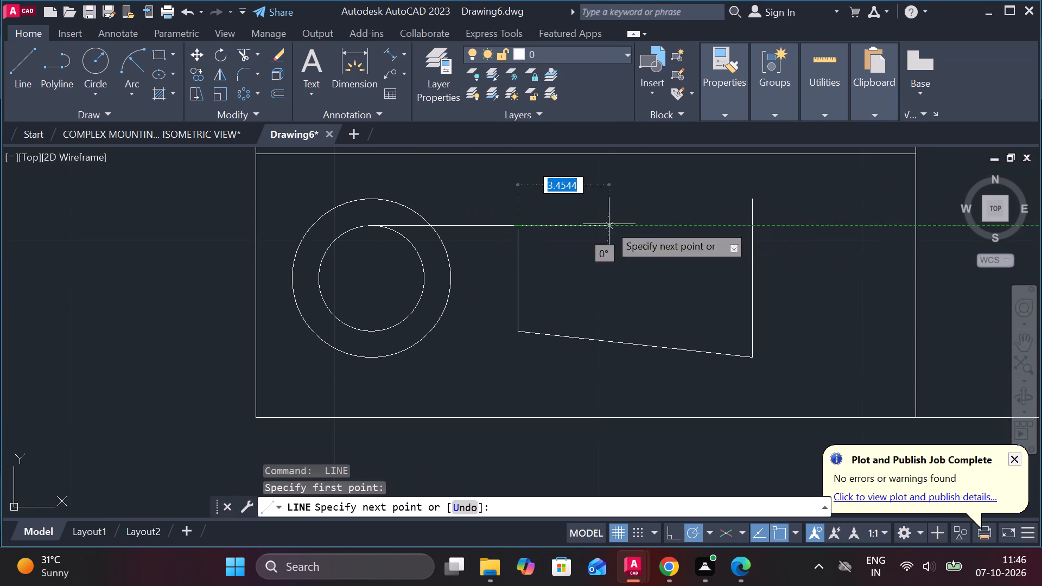
{"action": "left_click", "coordinate": [752, 201]}
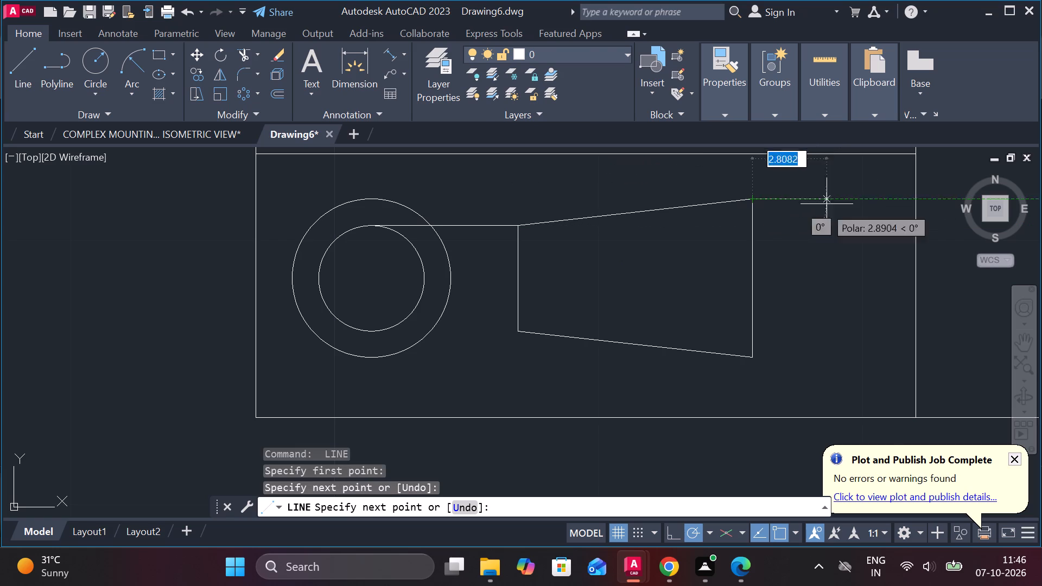
{"action": "key", "text": "Escape"}
Erase the horizontal construction line between the inner circle's top quadrant and the trapezoid.
{"action": "left_click", "coordinate": [489, 225]}
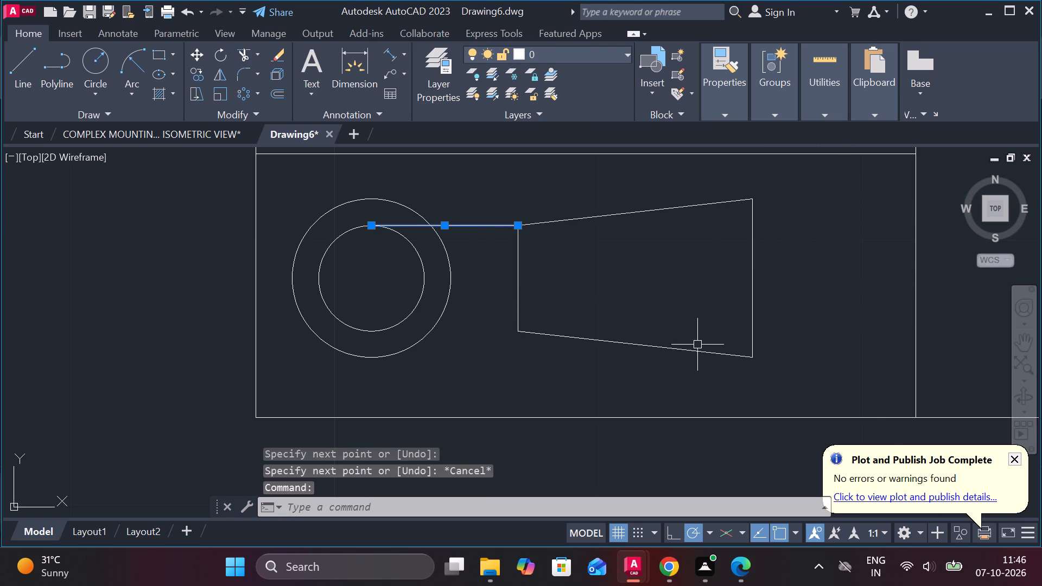
{"action": "key", "text": "e"}
{"action": "key", "text": "Return"}
Draw a horizontal centre line about 19.5 units long through the circles and the trapezoid, extending slightly past both.
{"action": "scroll", "coordinate": [698, 345], "scroll_direction": "down", "scroll_amount": 1}
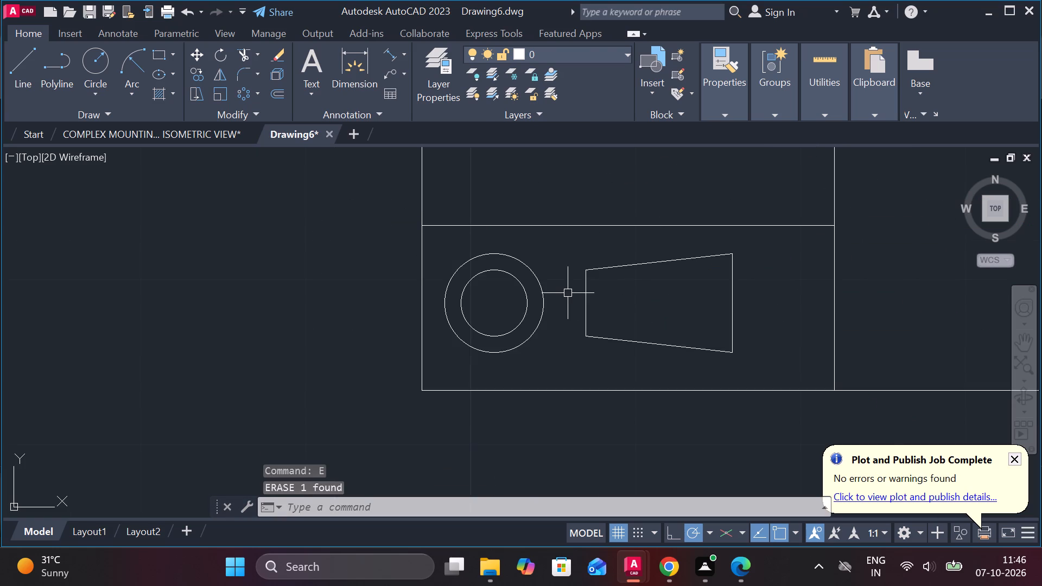
{"action": "scroll", "coordinate": [566, 292], "scroll_direction": "down", "scroll_amount": 2}
{"action": "scroll", "coordinate": [532, 299], "scroll_direction": "up", "scroll_amount": 2}
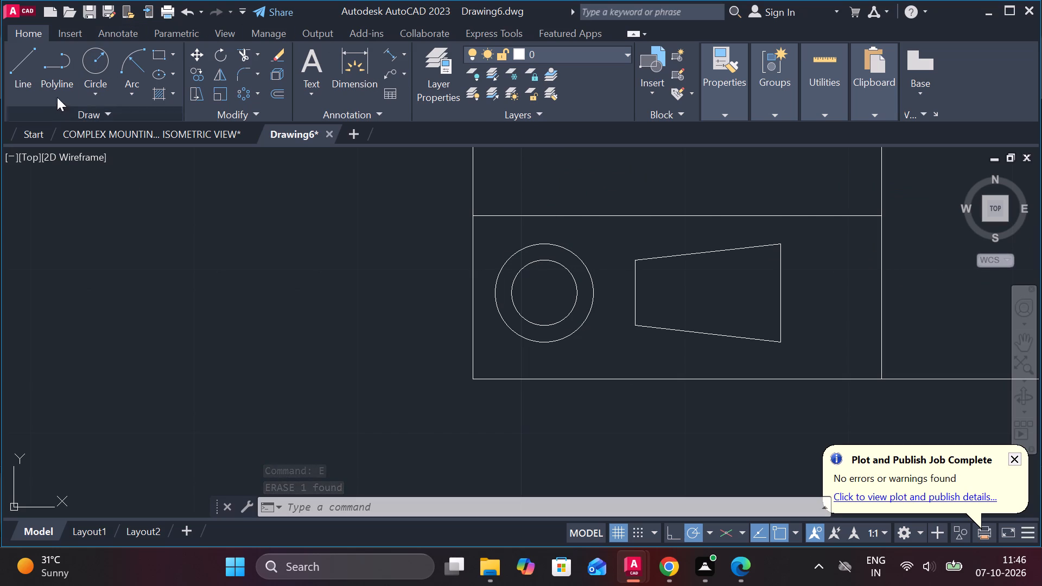
{"action": "left_click", "coordinate": [23, 68]}
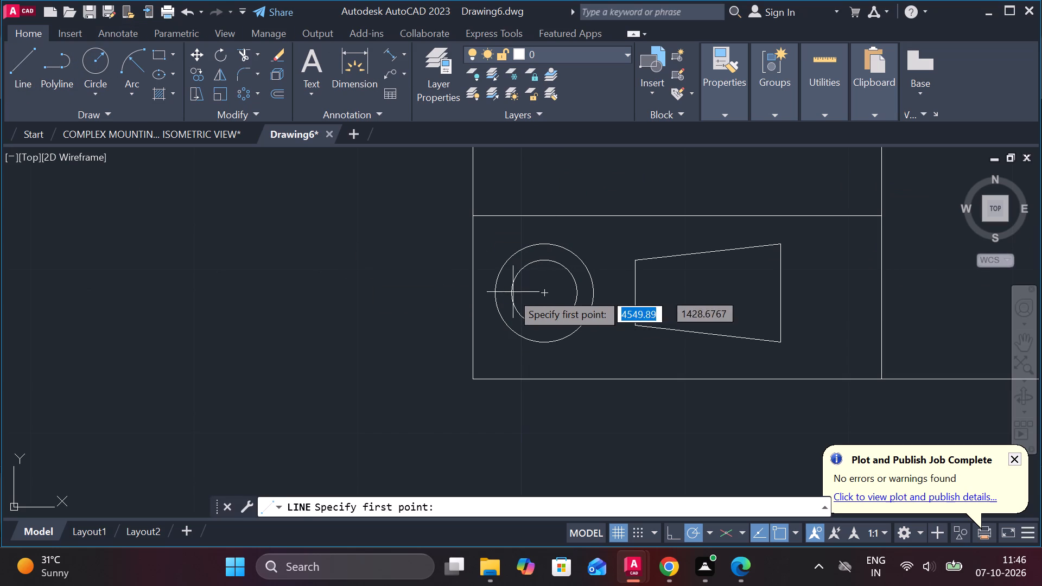
{"action": "scroll", "coordinate": [480, 292], "scroll_direction": "up", "scroll_amount": 3}
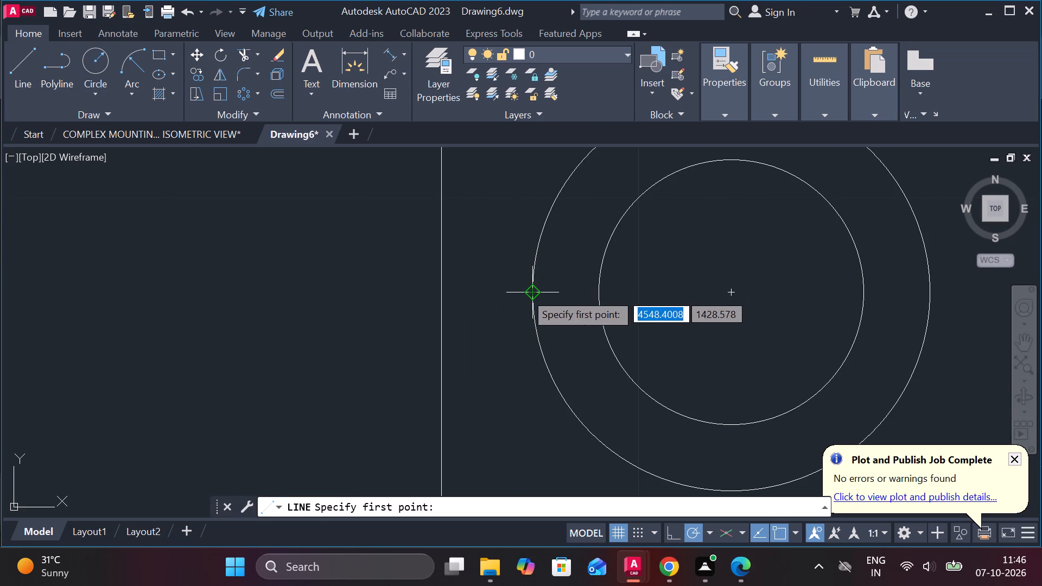
{"action": "left_click_drag", "start_coordinate": [507, 294], "coordinate": [517, 294]}
{"action": "middle_click_drag", "start_coordinate": [765, 289], "coordinate": [459, 314]}
{"action": "scroll", "coordinate": [487, 311], "scroll_direction": "down", "scroll_amount": 1}
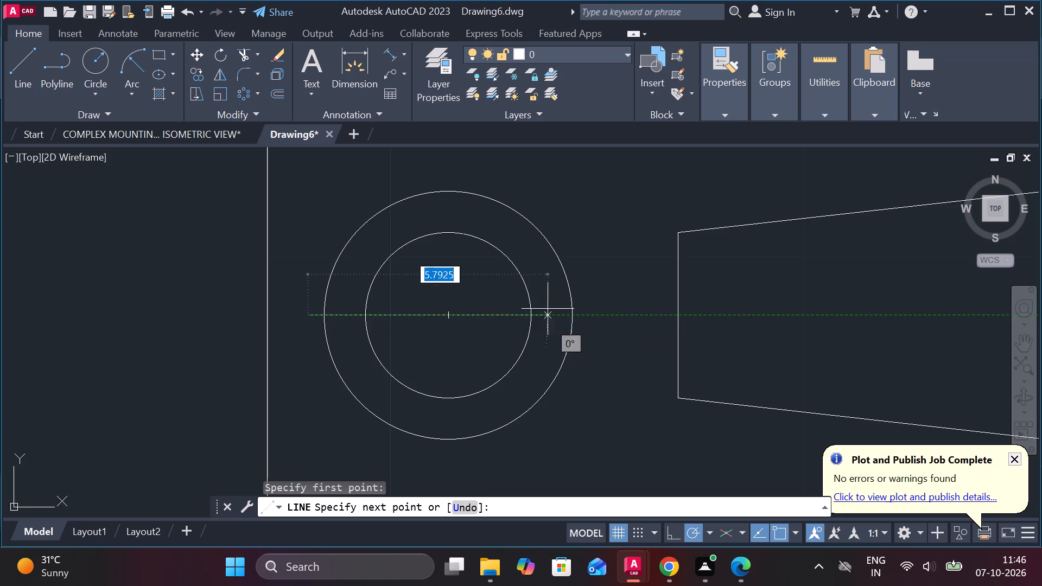
{"action": "scroll", "coordinate": [698, 299], "scroll_direction": "down", "scroll_amount": 2}
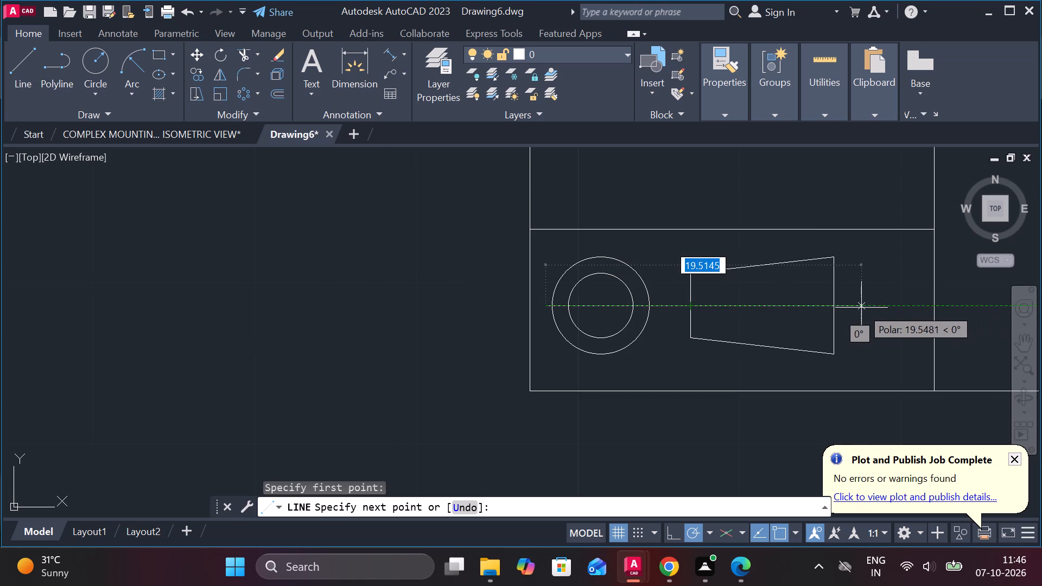
{"action": "left_click", "coordinate": [861, 308]}
{"action": "key", "text": "Escape"}
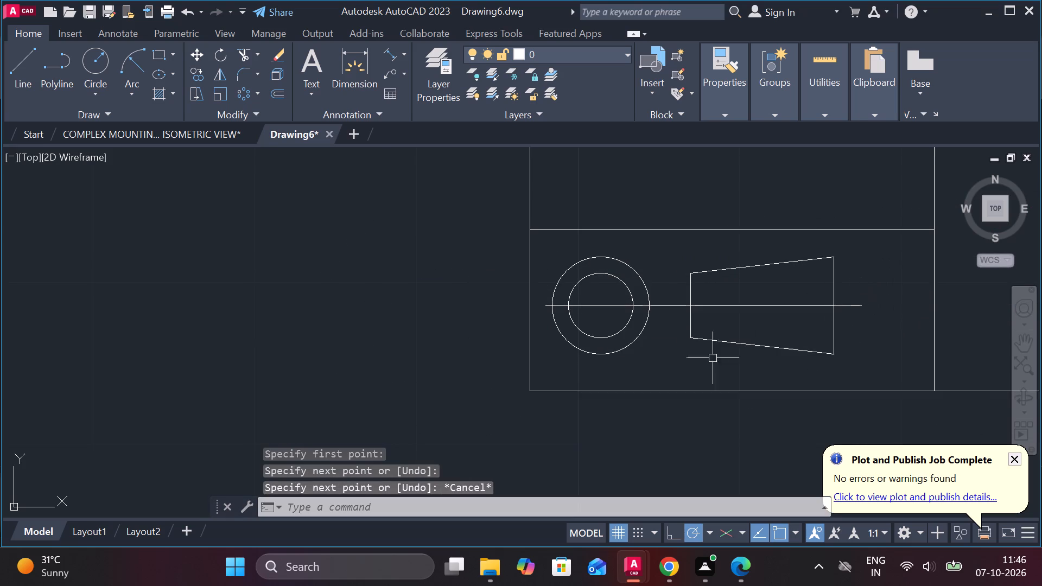
Draw a vertical centre line about 8.2 units long through the concentric circles, extending past the outer circle at both ends.
{"action": "key", "text": "space"}
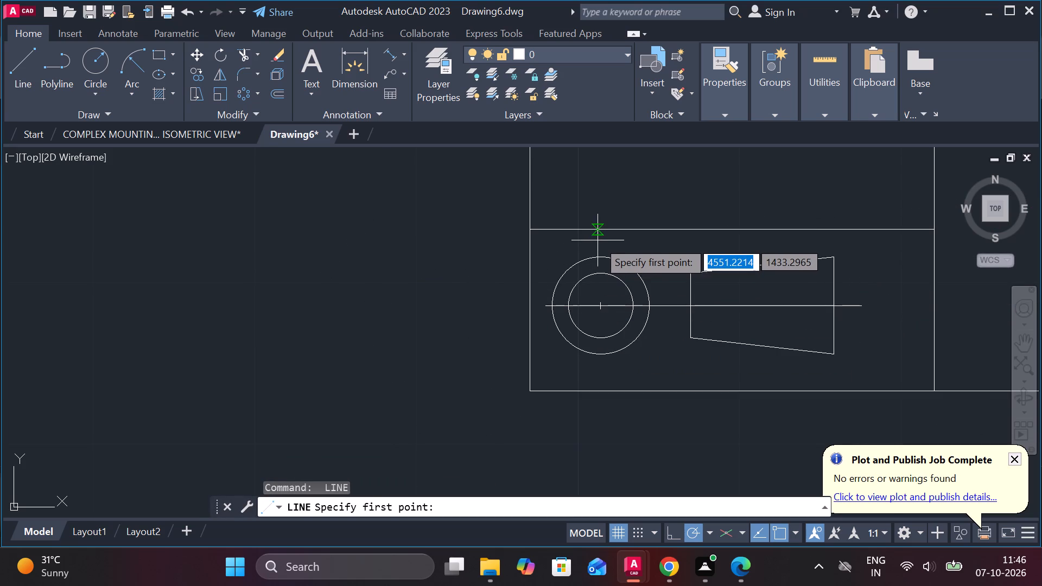
{"action": "scroll", "coordinate": [598, 240], "scroll_direction": "down", "scroll_amount": 1}
{"action": "scroll", "coordinate": [598, 240], "scroll_direction": "up", "scroll_amount": 2}
{"action": "left_click", "coordinate": [601, 237]}
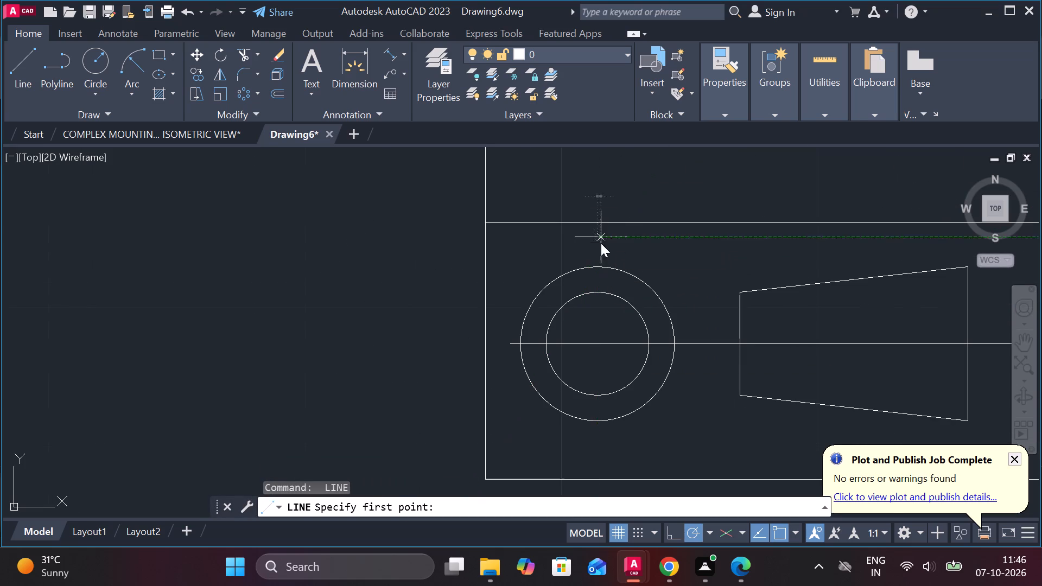
{"action": "left_click", "coordinate": [595, 447]}
{"action": "key", "text": "Escape"}
Move the whole projection symbol about 2.5 units horizontally to the right to centre it in the cell below SCALE 1:1.
{"action": "scroll", "coordinate": [727, 418], "scroll_direction": "down", "scroll_amount": 2}
{"action": "middle_click_drag", "start_coordinate": [727, 418], "coordinate": [561, 406]}
{"action": "scroll", "coordinate": [558, 391], "scroll_direction": "up", "scroll_amount": 1}
{"action": "left_click", "coordinate": [723, 430]}
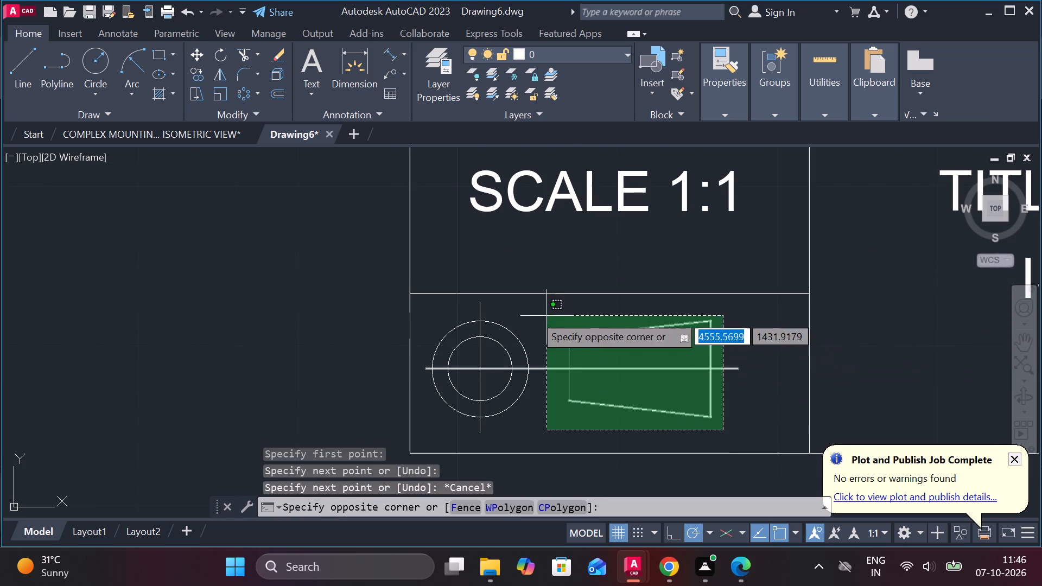
{"action": "left_click", "coordinate": [434, 300]}
{"action": "key", "text": "m"}
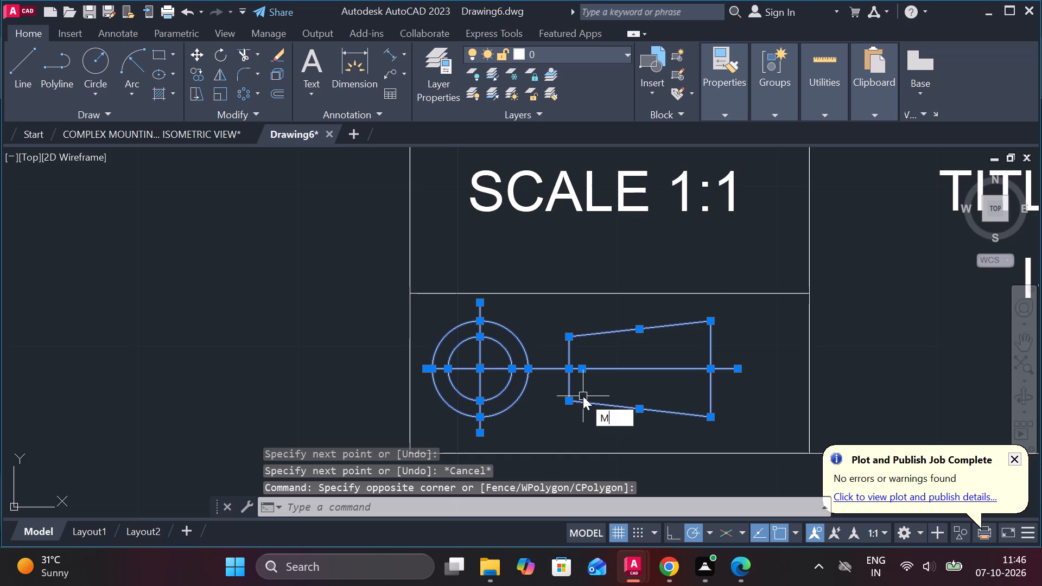
{"action": "key", "text": "Return"}
{"action": "left_click", "coordinate": [524, 367]}
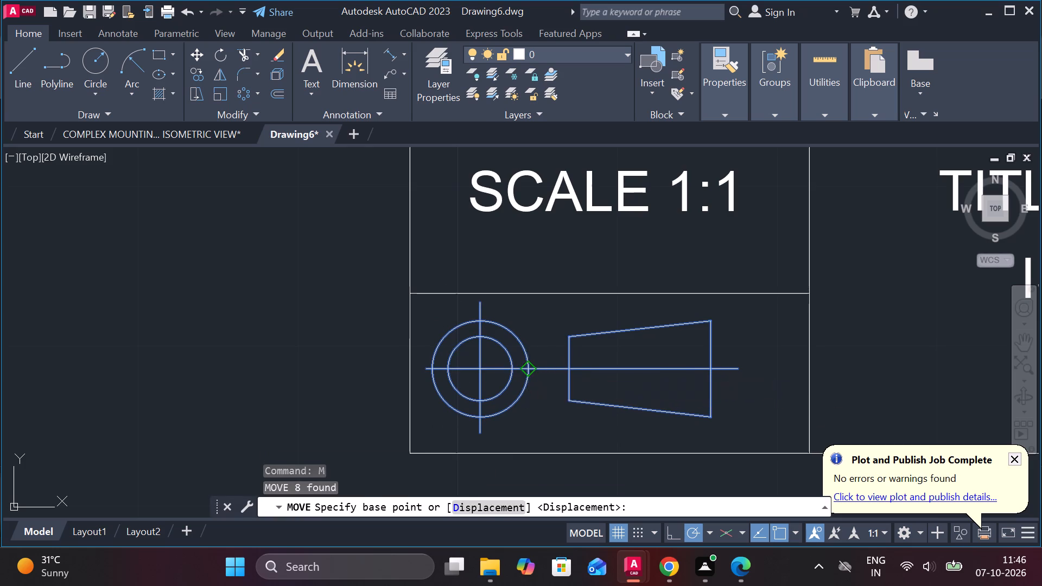
{"action": "left_click", "coordinate": [558, 370]}
Change the text of the bracket's vertical 99 dimension to 100 and finish text editing.
{"action": "scroll", "coordinate": [554, 381], "scroll_direction": "down", "scroll_amount": 2}
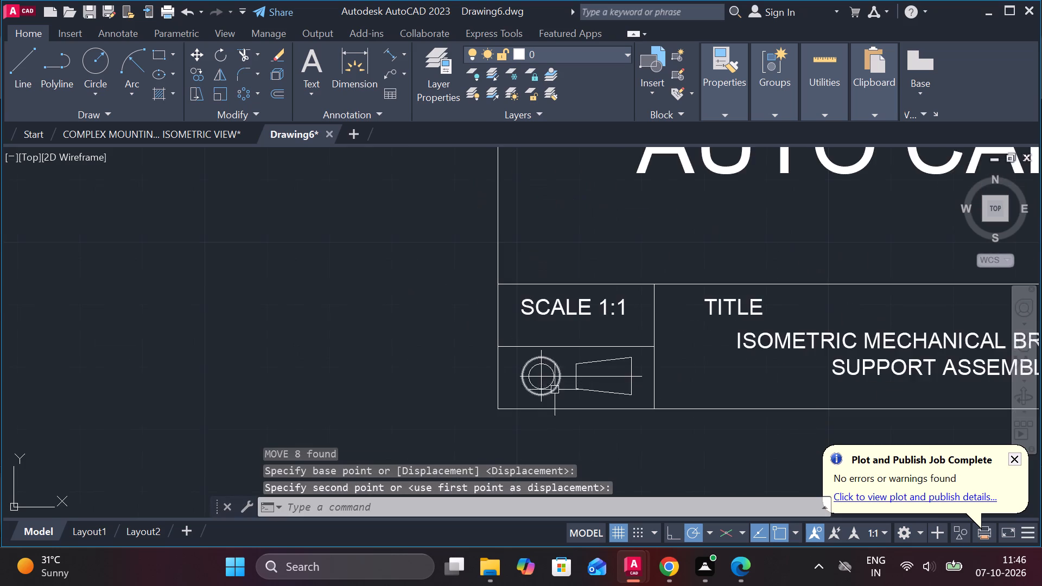
{"action": "scroll", "coordinate": [555, 390], "scroll_direction": "down", "scroll_amount": 2}
{"action": "key", "text": "Escape"}
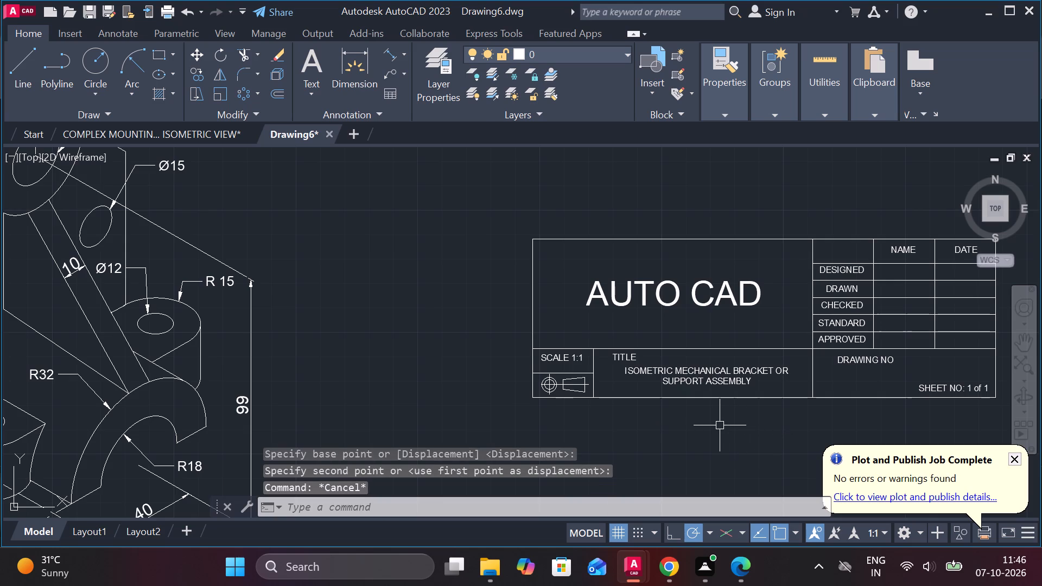
{"action": "scroll", "coordinate": [713, 425], "scroll_direction": "down", "scroll_amount": 1}
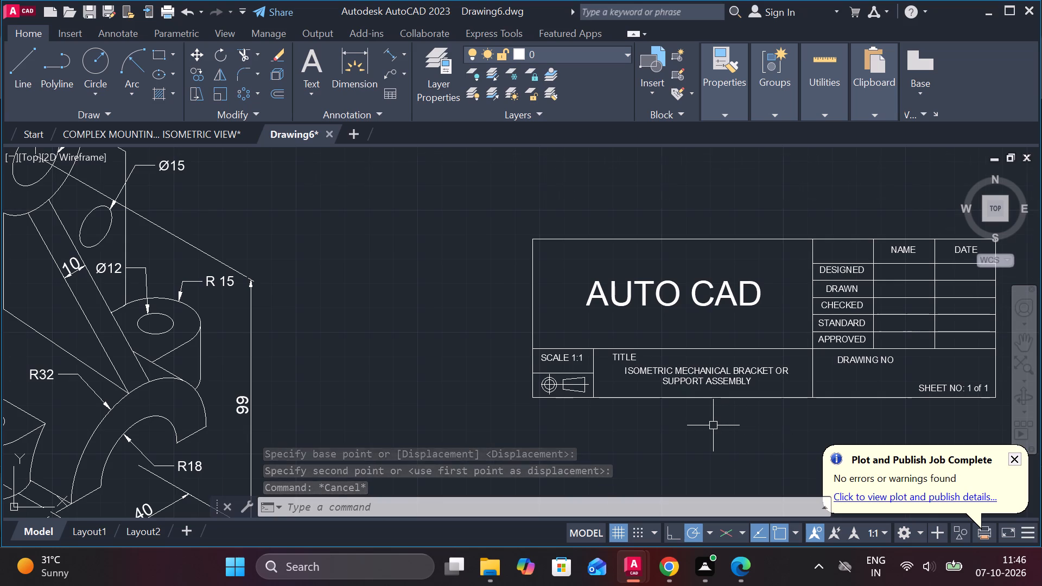
{"action": "scroll", "coordinate": [713, 425], "scroll_direction": "down", "scroll_amount": 1}
{"action": "middle_click_drag", "start_coordinate": [699, 434], "coordinate": [742, 346]}
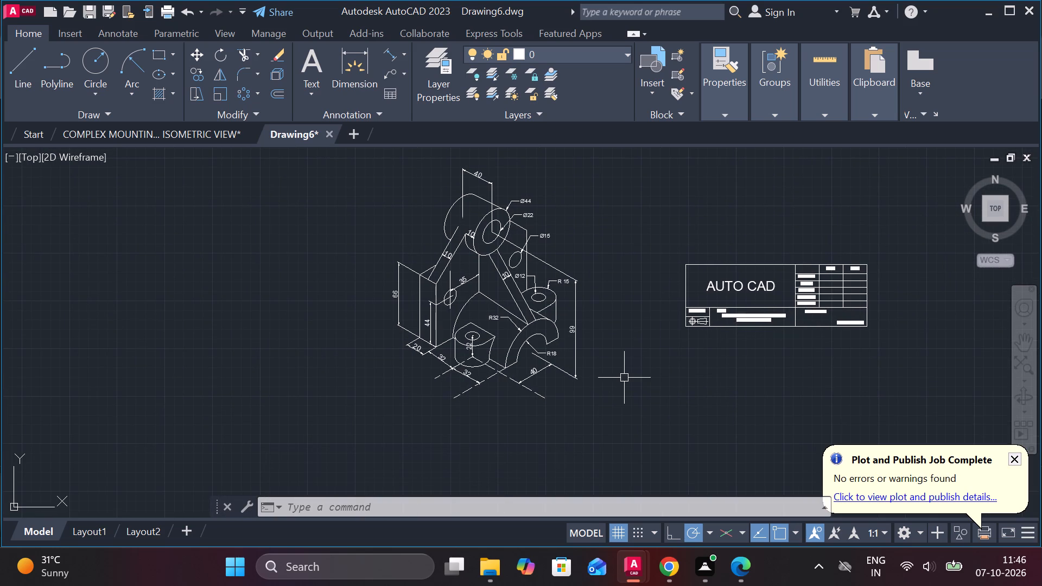
{"action": "scroll", "coordinate": [600, 337], "scroll_direction": "up", "scroll_amount": 2}
{"action": "double_click", "coordinate": [523, 321]}
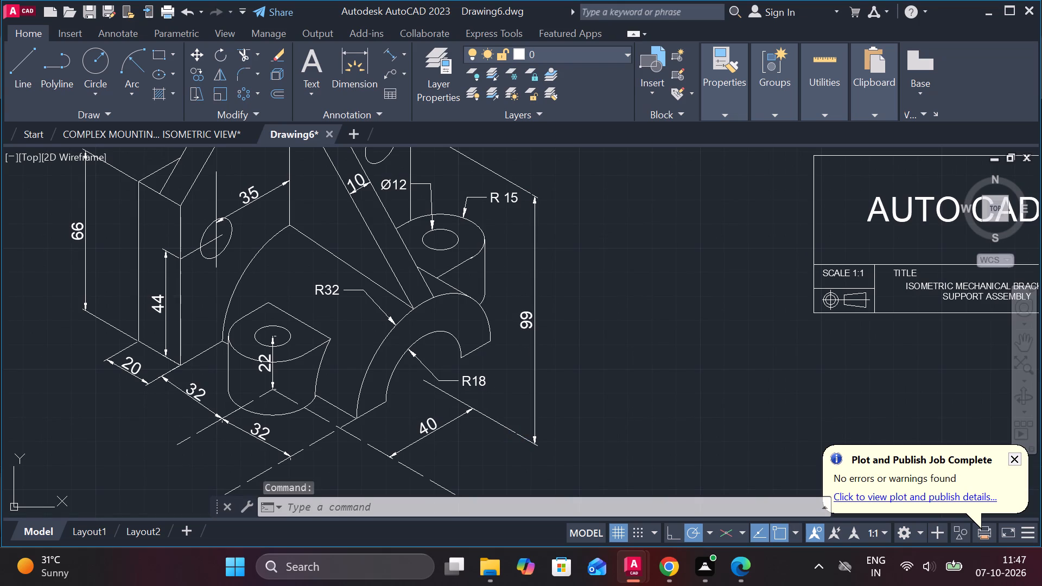
{"action": "key", "text": "Right"}
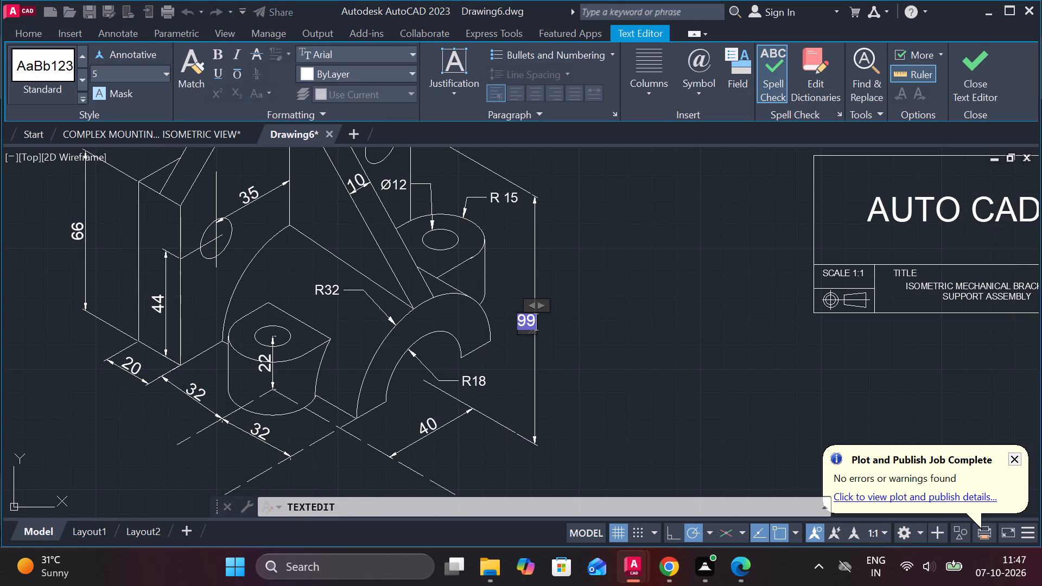
{"action": "key", "text": "BackSpace"}
{"action": "type", "text": "100"}
{"action": "left_click", "coordinate": [964, 67]}
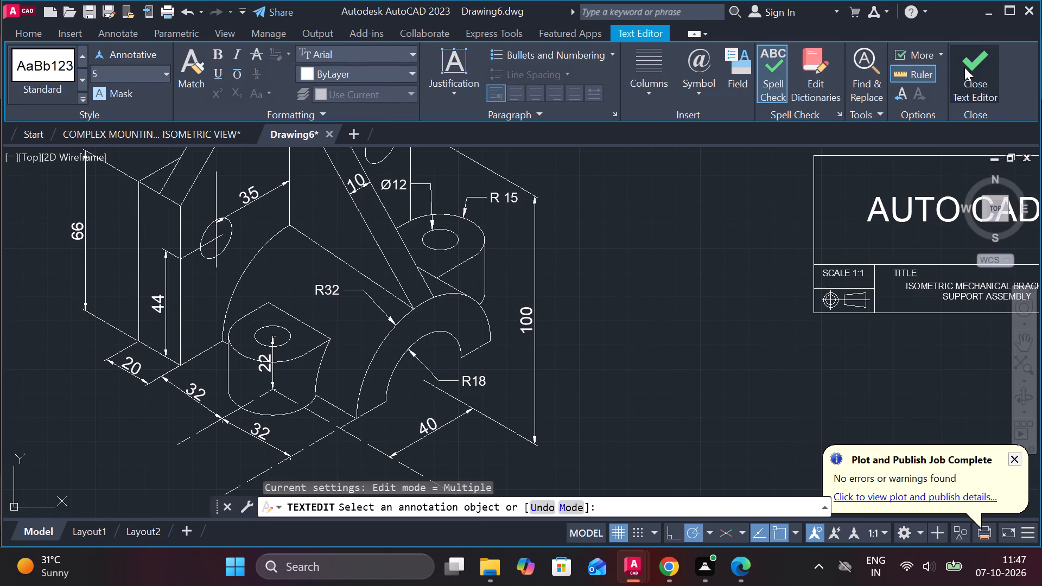
{"action": "scroll", "coordinate": [594, 312], "scroll_direction": "down", "scroll_amount": 1}
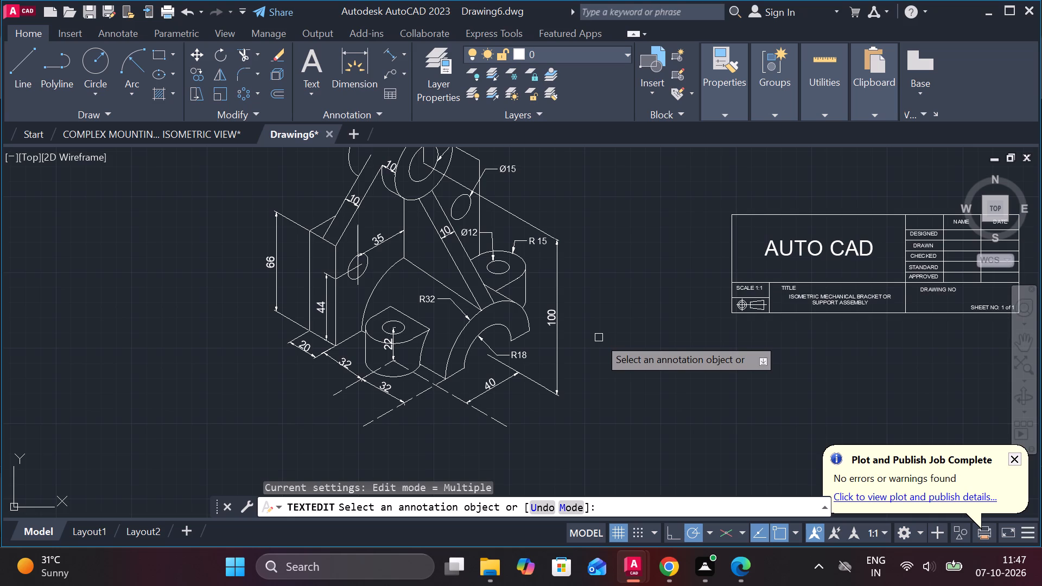
{"action": "middle_click_drag", "start_coordinate": [618, 235], "coordinate": [628, 351]}
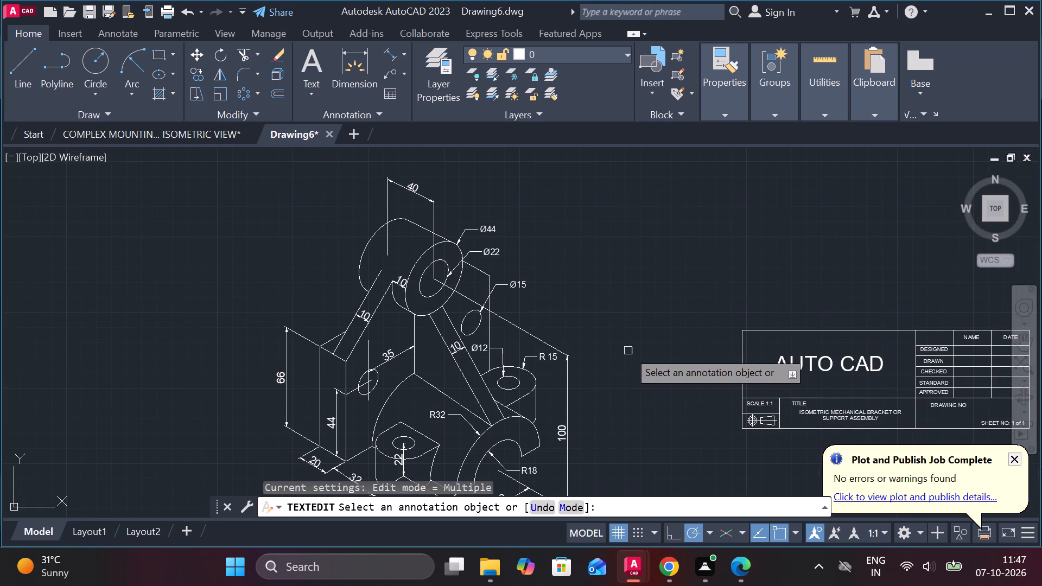
{"action": "middle_click_drag", "start_coordinate": [628, 351], "coordinate": [564, 232]}
{"action": "scroll", "coordinate": [561, 242], "scroll_direction": "down", "scroll_amount": 2}
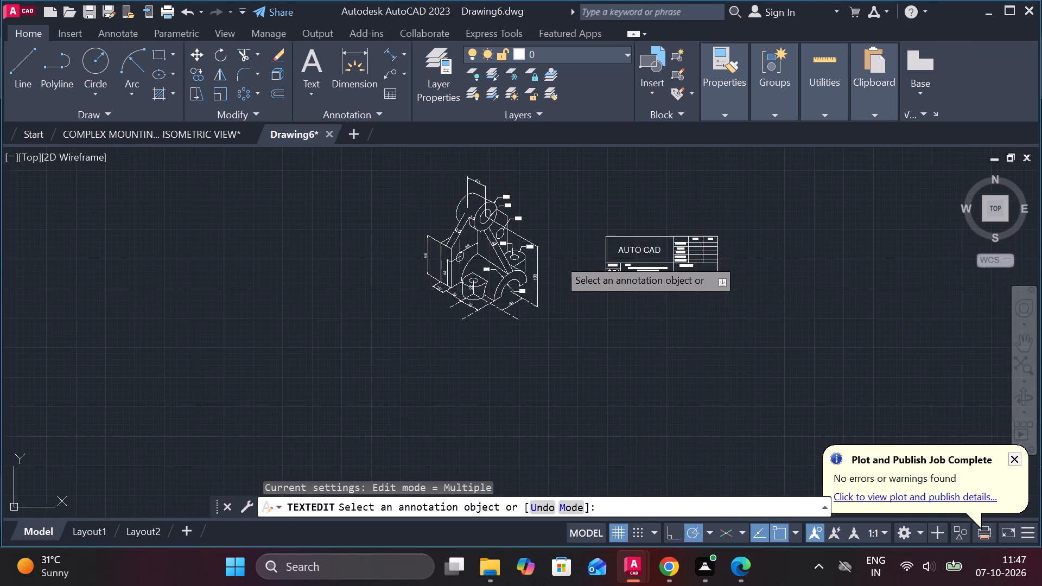
{"action": "scroll", "coordinate": [566, 285], "scroll_direction": "up", "scroll_amount": 2}
{"action": "key", "text": "Escape"}
Open the title text ISOMETRIC MECHANICAL BRACKET OR SUPPORT ASSEMBLY for editing and copy all of it.
{"action": "middle_click_drag", "start_coordinate": [594, 239], "coordinate": [538, 284]}
{"action": "scroll", "coordinate": [572, 347], "scroll_direction": "up", "scroll_amount": 1}
{"action": "middle_click_drag", "start_coordinate": [748, 324], "coordinate": [628, 378]}
{"action": "scroll", "coordinate": [637, 296], "scroll_direction": "up", "scroll_amount": 3}
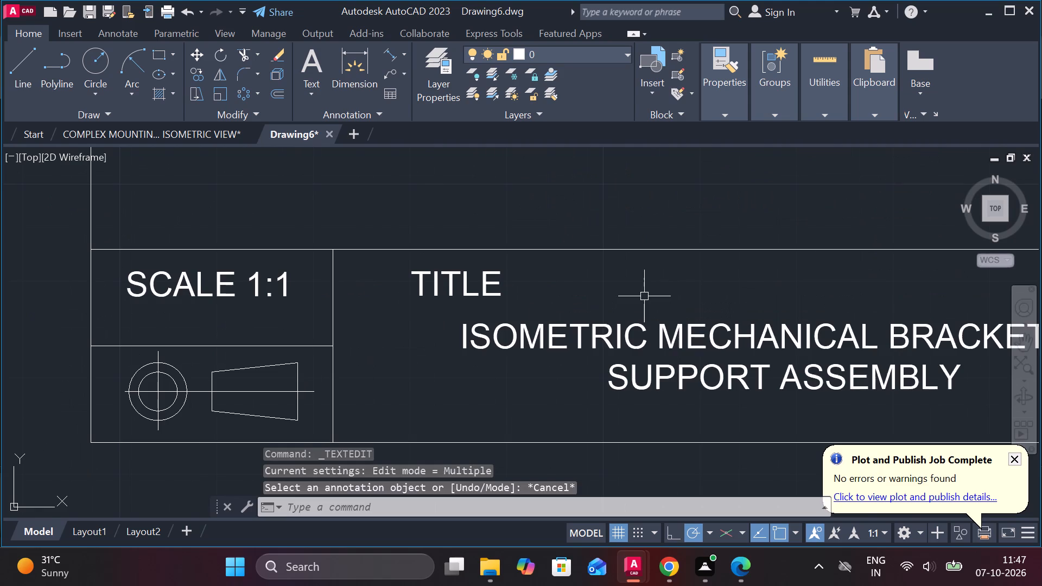
{"action": "double_click", "coordinate": [720, 334]}
{"action": "left_click", "coordinate": [746, 334]}
{"action": "double_click", "coordinate": [746, 334]}
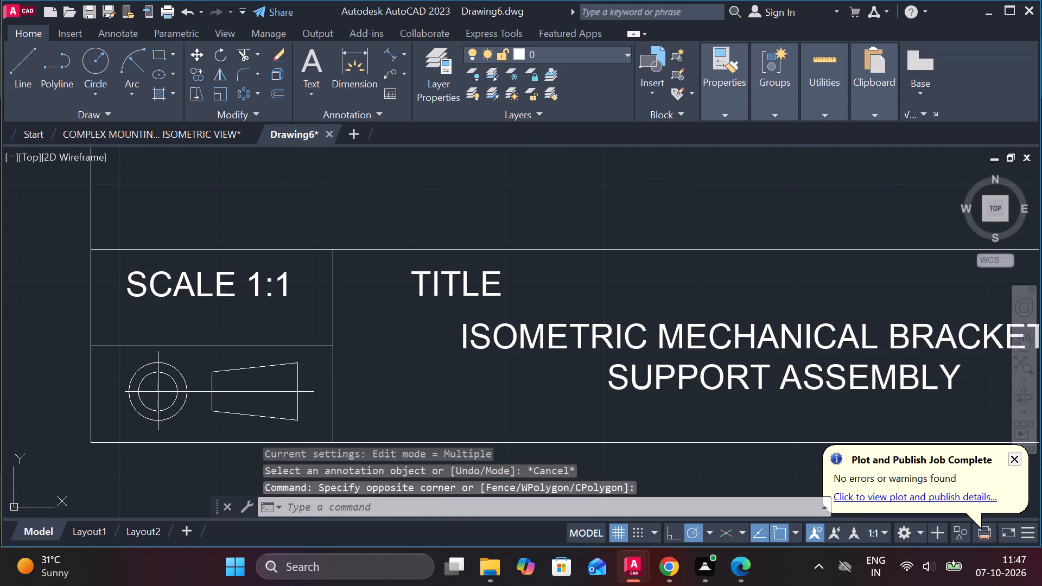
{"action": "middle_click_drag", "start_coordinate": [746, 334], "coordinate": [595, 298]}
{"action": "double_click", "coordinate": [613, 289]}
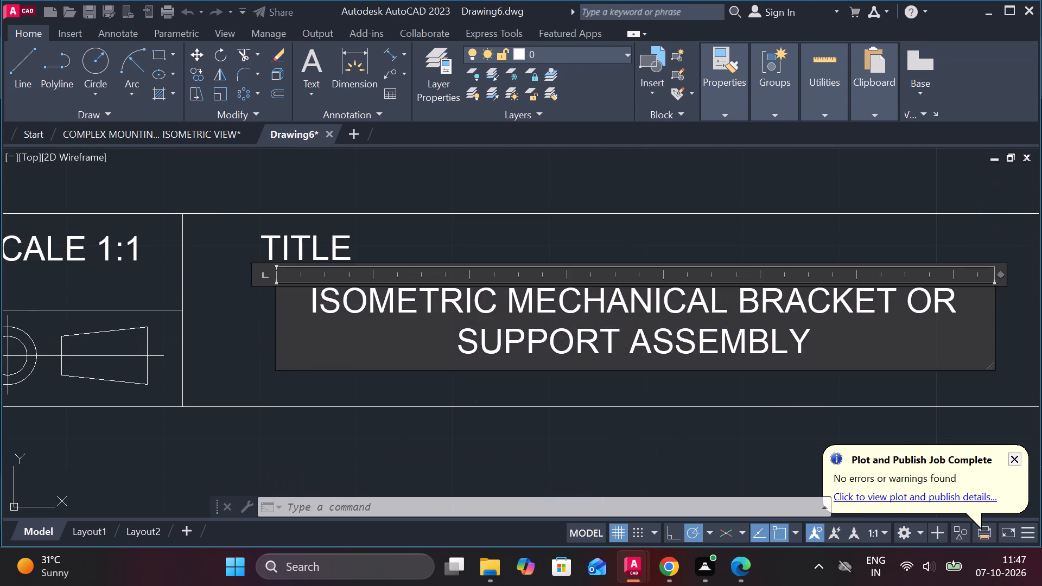
{"action": "left_click_drag", "start_coordinate": [811, 354], "coordinate": [301, 304]}
{"action": "key", "text": "ctrl+c"}
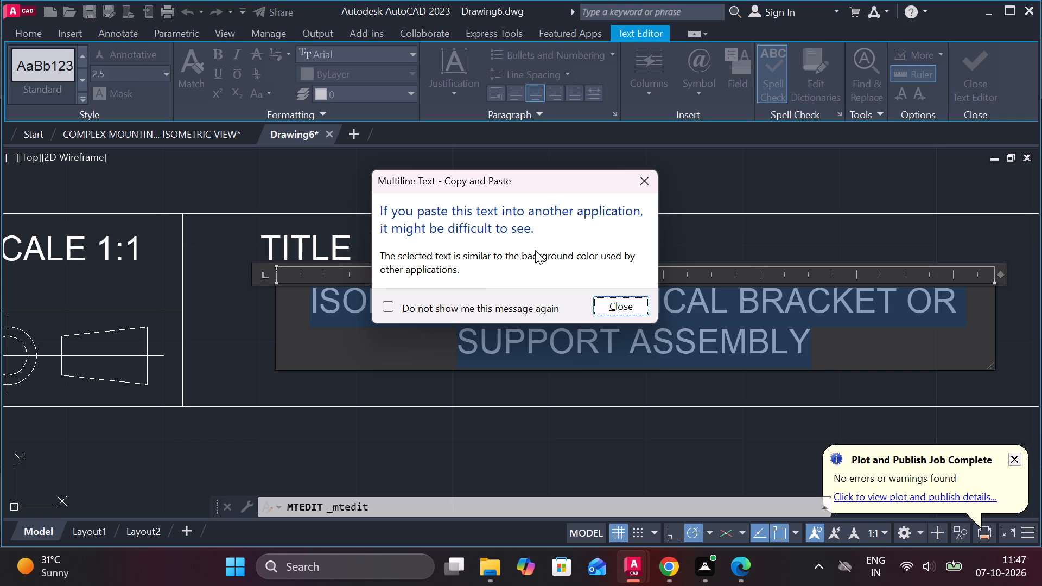
Dismiss the copy-and-paste notice and finish editing the title text.
{"action": "left_click", "coordinate": [650, 170]}
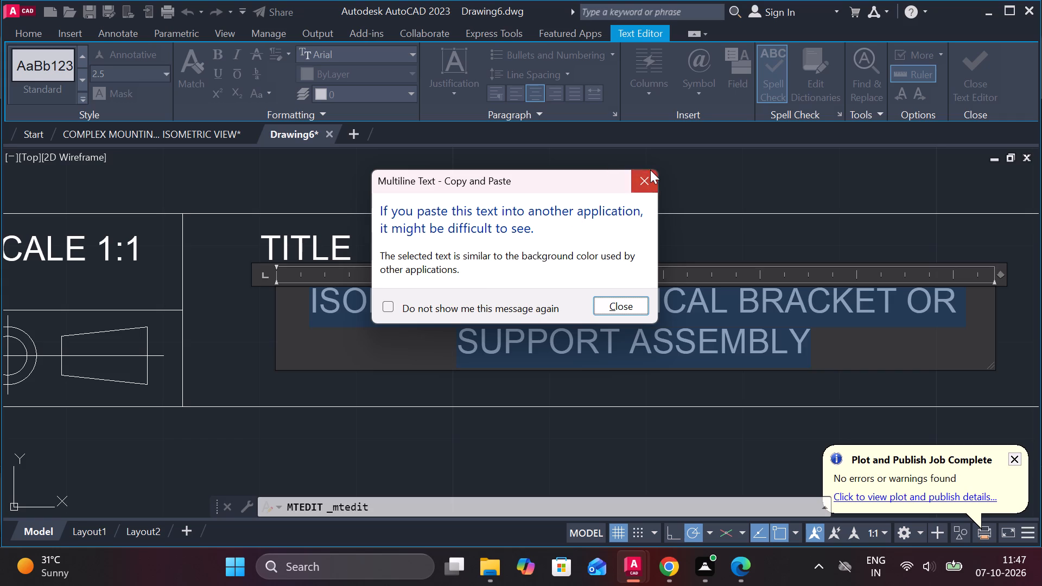
{"action": "left_click", "coordinate": [981, 86]}
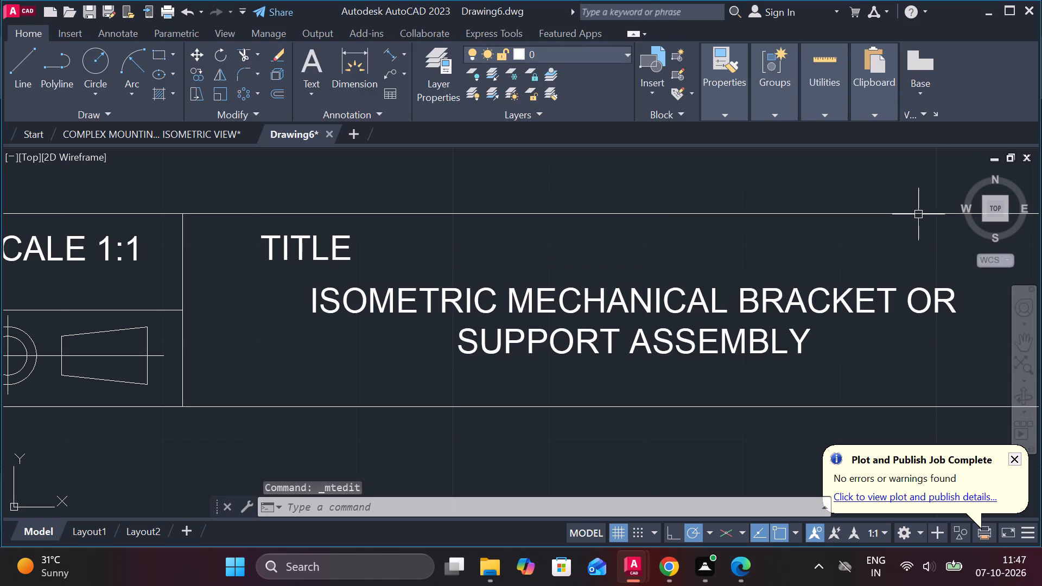
Move the whole title block by its lower-right corner to just below and to the right of the bracket drawing.
{"action": "scroll", "coordinate": [803, 320], "scroll_direction": "down", "scroll_amount": 2}
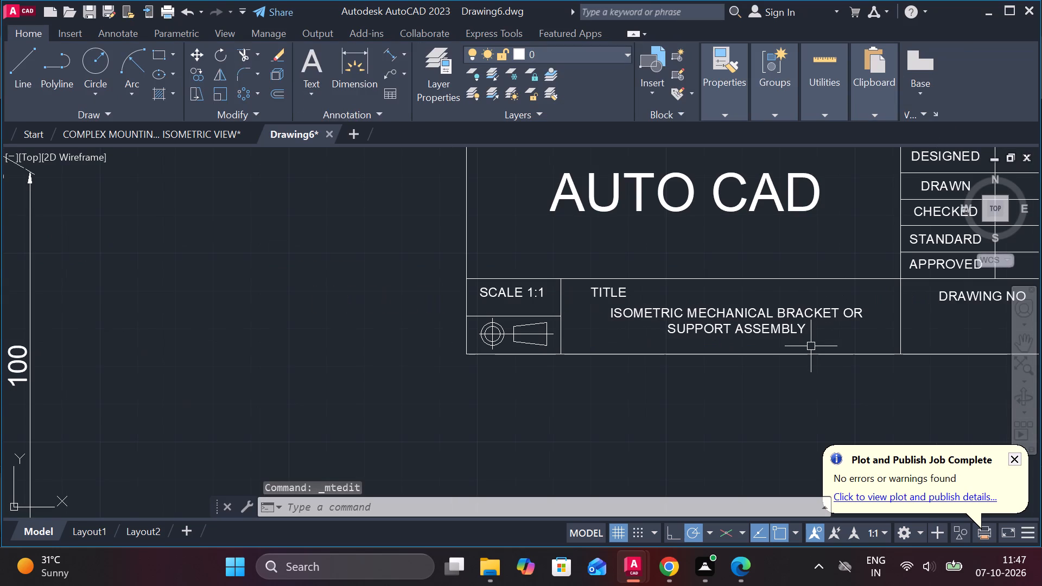
{"action": "scroll", "coordinate": [811, 346], "scroll_direction": "down", "scroll_amount": 2}
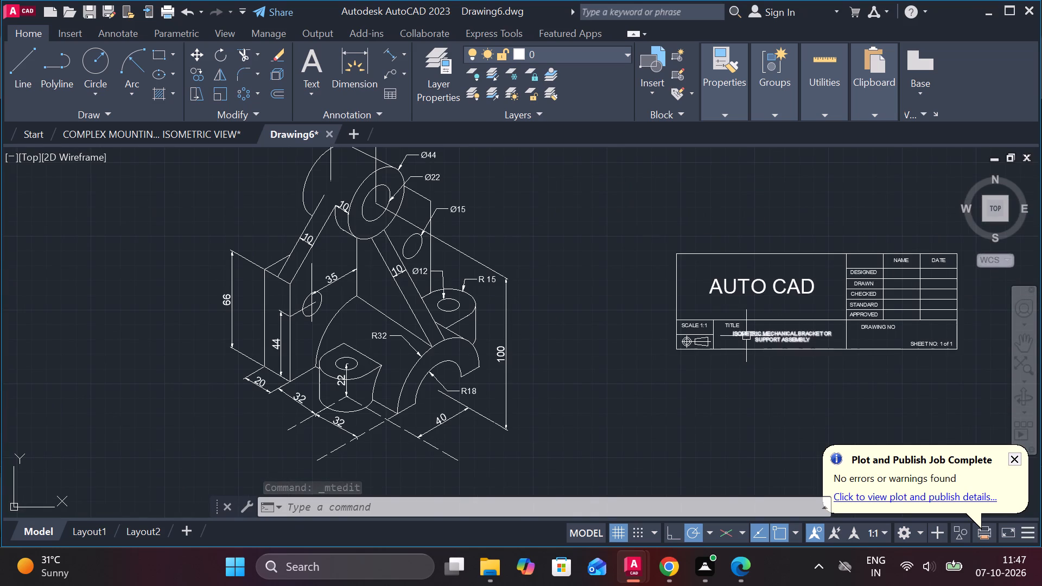
{"action": "left_click", "coordinate": [627, 212]}
{"action": "left_click", "coordinate": [979, 368]}
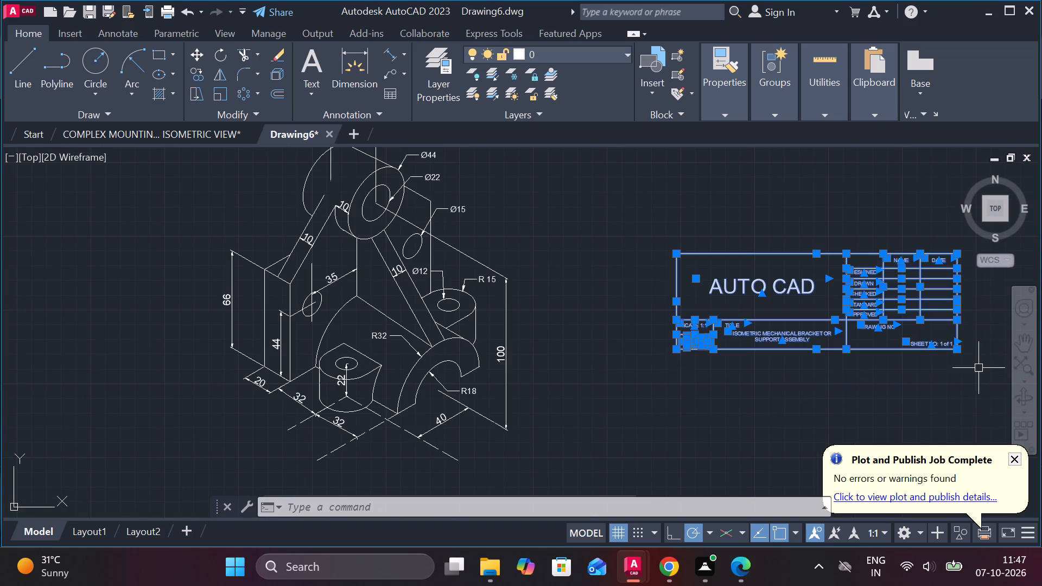
{"action": "key", "text": "m"}
{"action": "key", "text": "Return"}
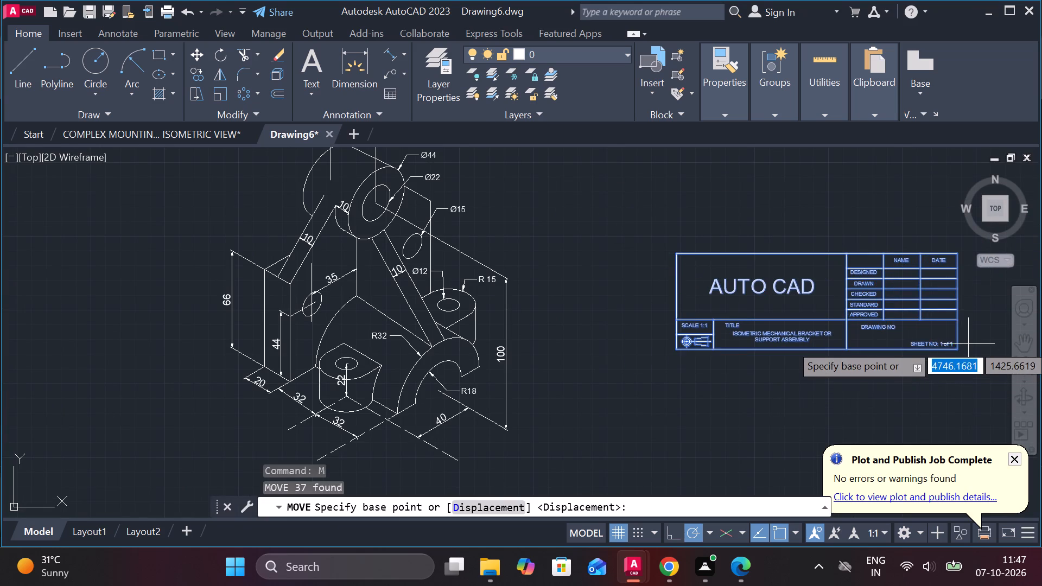
{"action": "scroll", "coordinate": [955, 347], "scroll_direction": "up", "scroll_amount": 3}
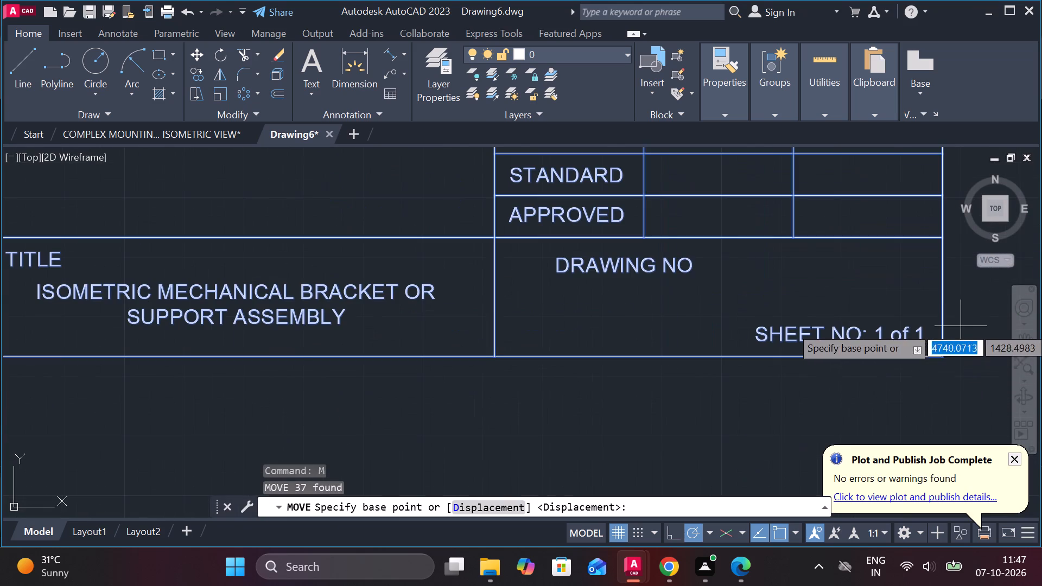
{"action": "left_click", "coordinate": [944, 362]}
{"action": "scroll", "coordinate": [883, 372], "scroll_direction": "down", "scroll_amount": 3}
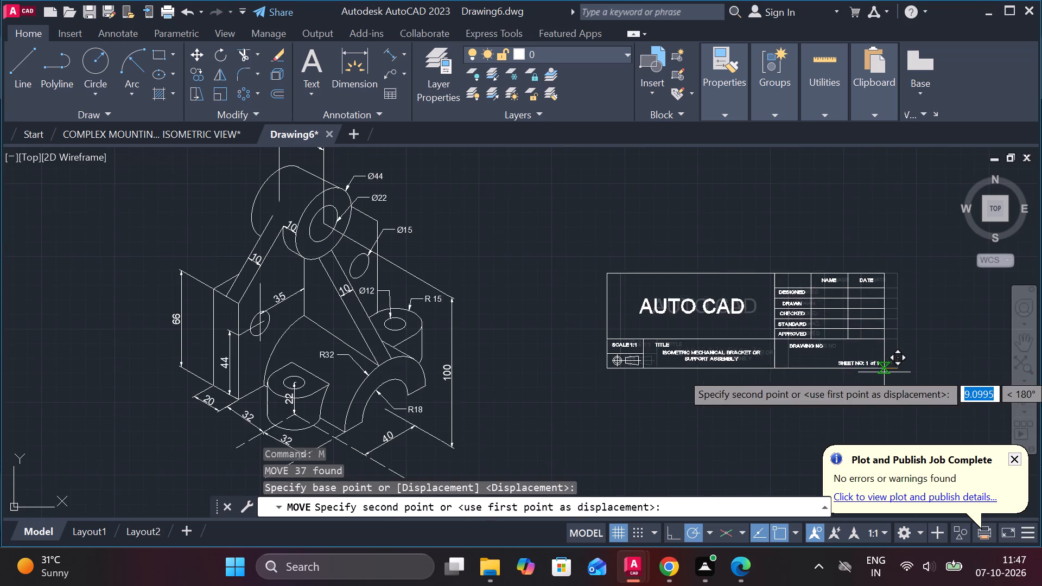
{"action": "middle_click_drag", "start_coordinate": [885, 372], "coordinate": [886, 279]}
{"action": "middle_click_drag", "start_coordinate": [781, 468], "coordinate": [857, 411]}
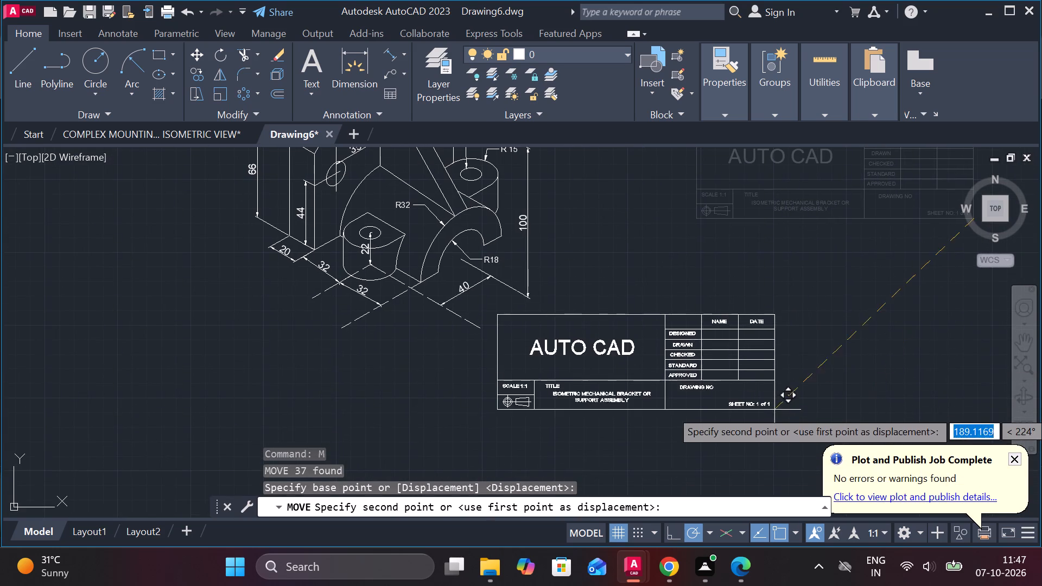
{"action": "left_click", "coordinate": [791, 422]}
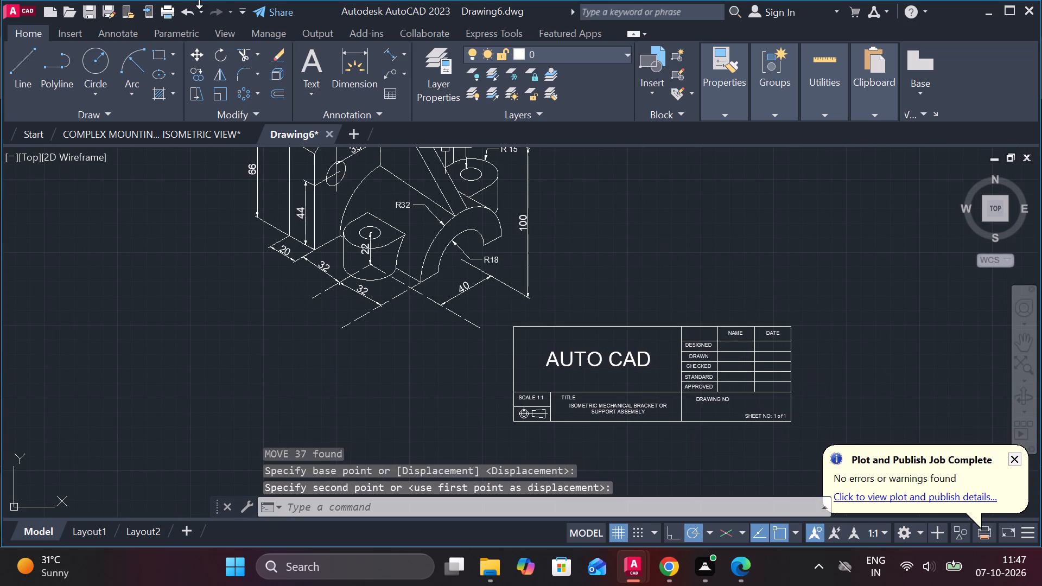
Draw a border rectangle about 414 by 331 units from the title block's lower-right corner, enclosing the bracket and title block.
{"action": "left_click", "coordinate": [154, 53]}
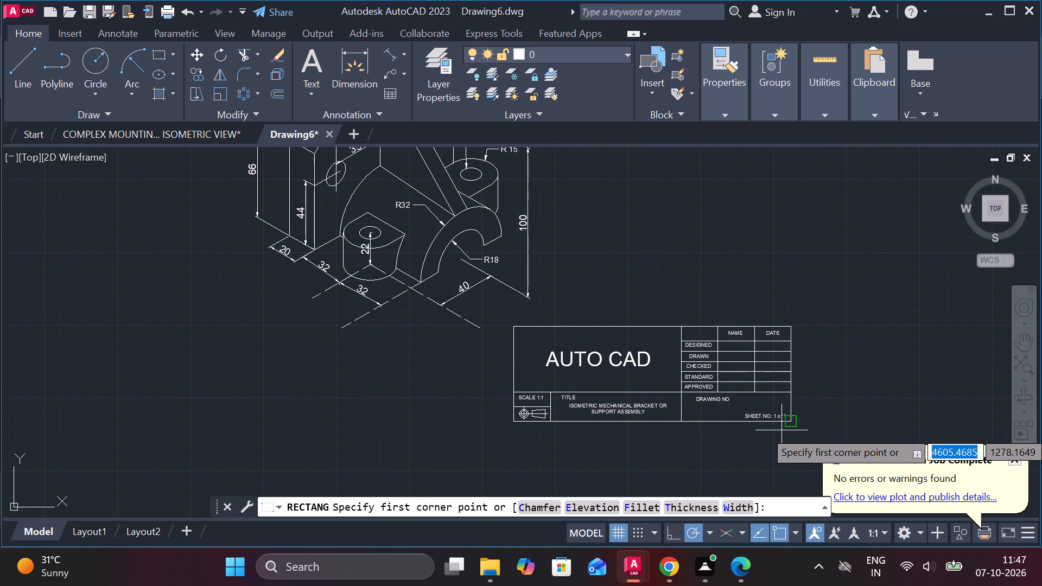
{"action": "left_click", "coordinate": [786, 424]}
{"action": "middle_click_drag", "start_coordinate": [427, 271], "coordinate": [546, 362]}
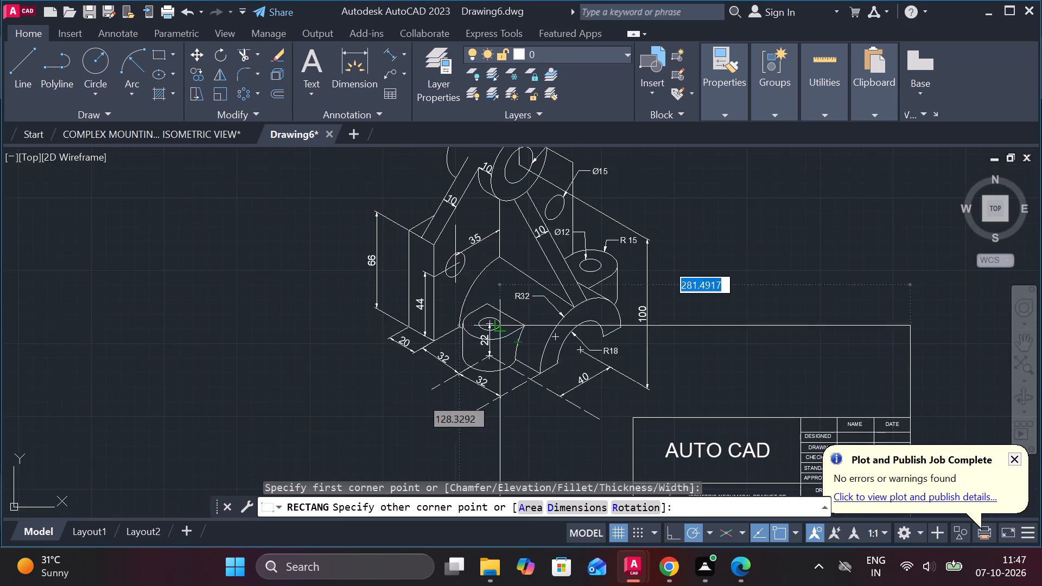
{"action": "scroll", "coordinate": [361, 217], "scroll_direction": "down", "scroll_amount": 1}
{"action": "middle_click_drag", "start_coordinate": [367, 217], "coordinate": [364, 278]}
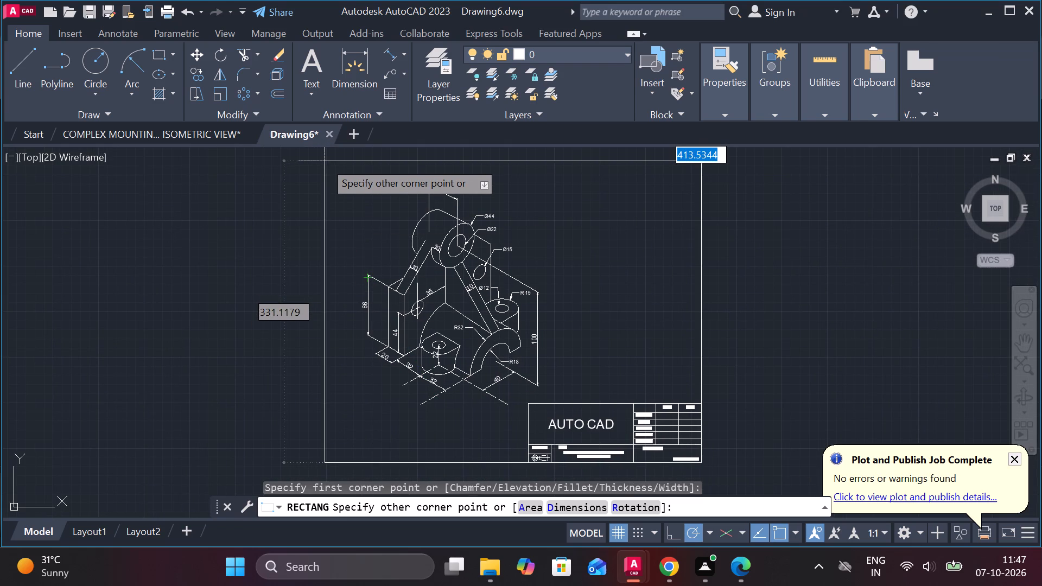
{"action": "left_click", "coordinate": [325, 161]}
{"action": "scroll", "coordinate": [715, 358], "scroll_direction": "down", "scroll_amount": 1}
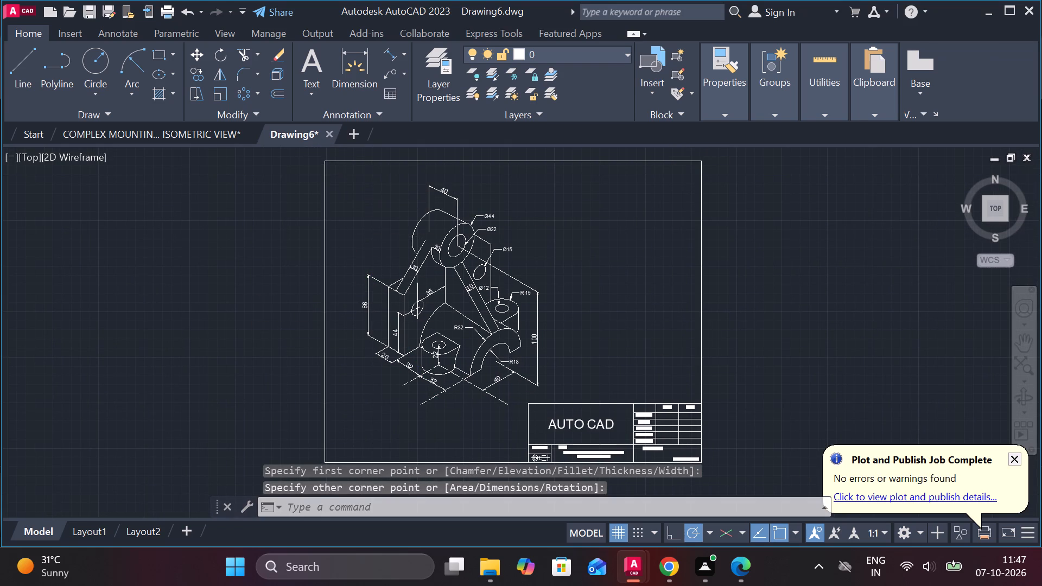
{"action": "middle_click_drag", "start_coordinate": [734, 357], "coordinate": [703, 312]}
Save the drawing in Documents as ISOMETRIC MECHANICAL BRACKET OR SUPPORT ASSEMBLY in AutoCAD 2018 Drawing format.
{"action": "key", "text": "ctrl+s"}
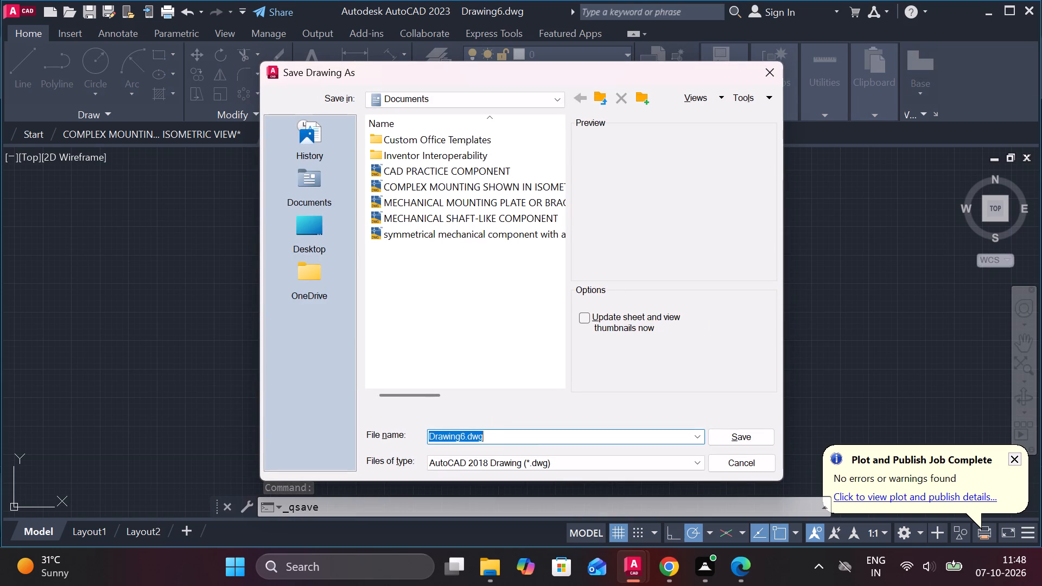
{"action": "type", "text": "ISO"}
{"action": "type", "text": "METRIC MECHA"}
{"action": "type", "text": "NICAL"}
{"action": "key", "text": "space"}
{"action": "type", "text": "BRACKET"}
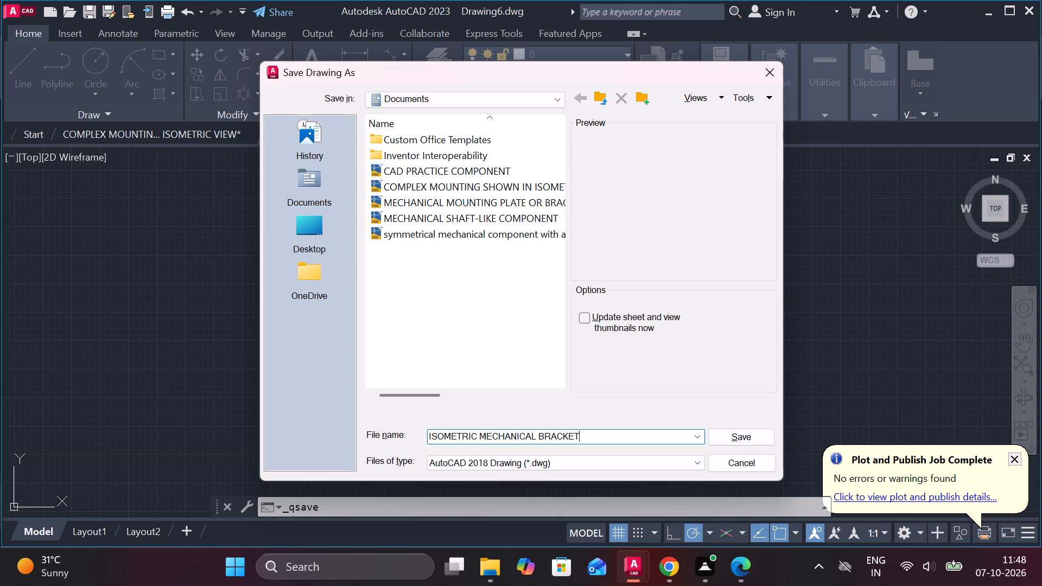
{"action": "key", "text": "space"}
{"action": "type", "text": "OR"}
{"action": "key", "text": "space"}
{"action": "type", "text": "SUPPORT ASSEMBLY"}
{"action": "key", "text": "space"}
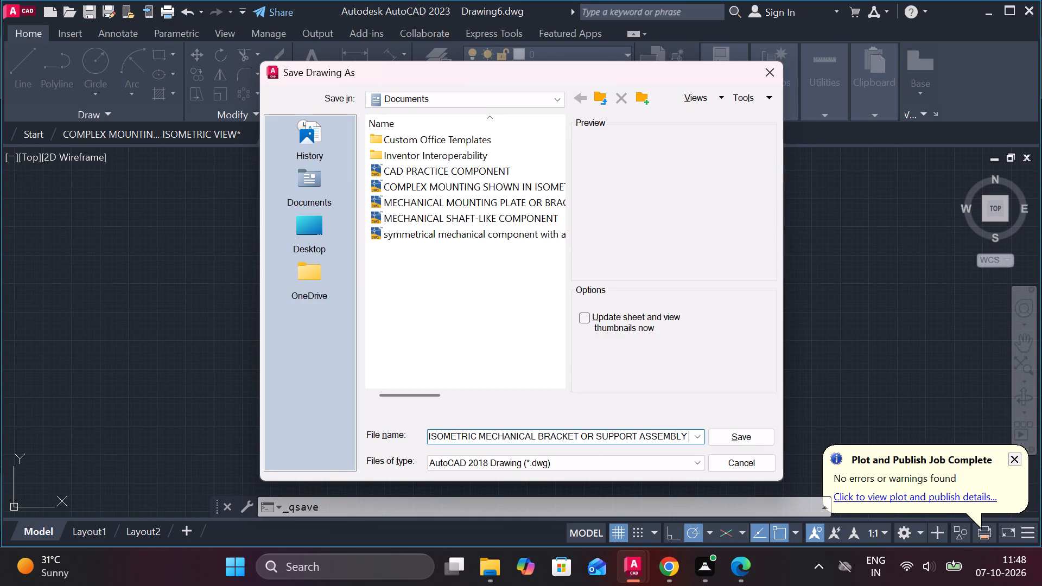
{"action": "scroll", "coordinate": [894, 336], "scroll_direction": "down", "scroll_amount": 5}
{"action": "left_click", "coordinate": [739, 436]}
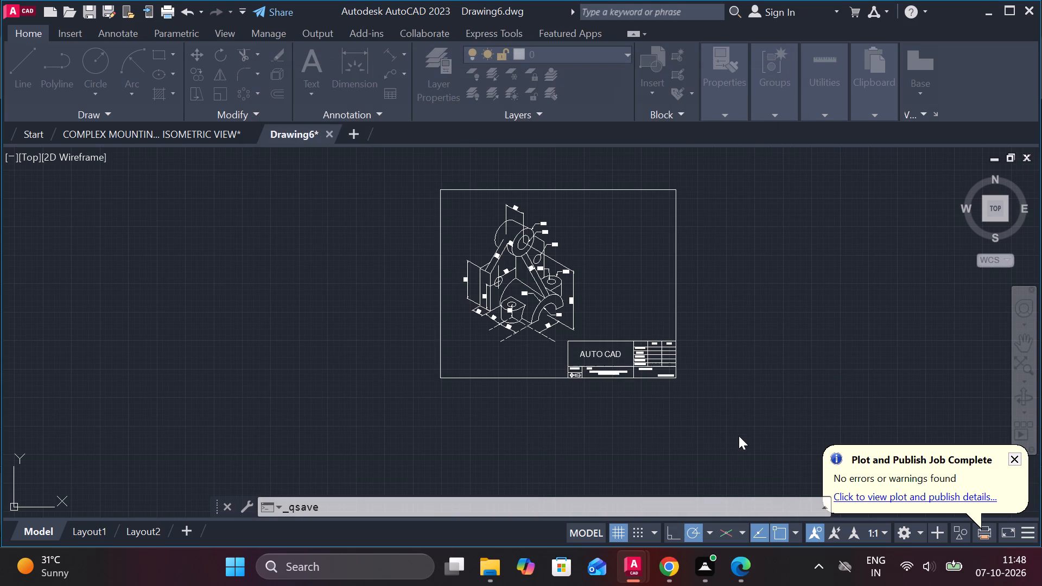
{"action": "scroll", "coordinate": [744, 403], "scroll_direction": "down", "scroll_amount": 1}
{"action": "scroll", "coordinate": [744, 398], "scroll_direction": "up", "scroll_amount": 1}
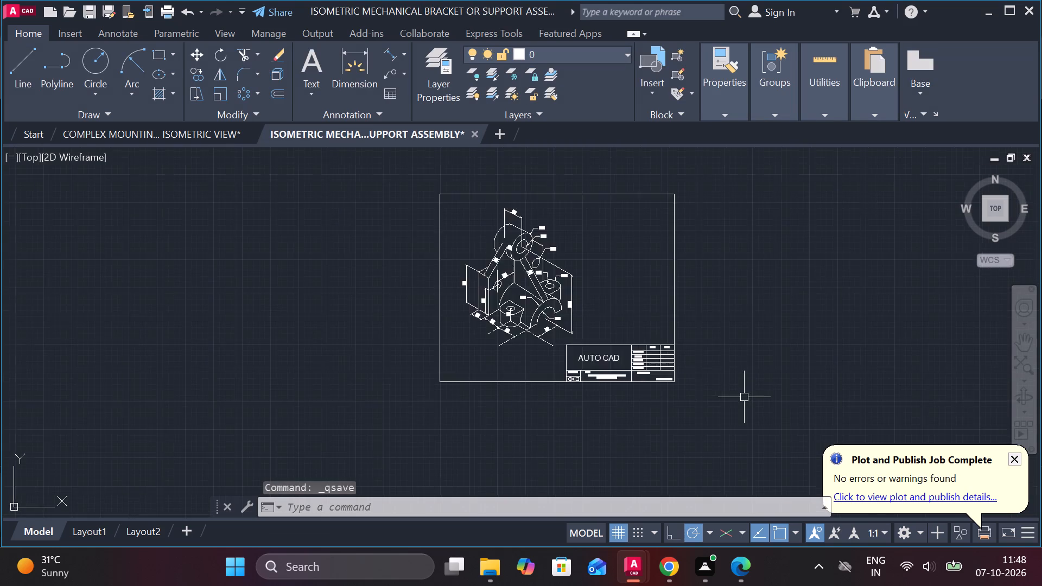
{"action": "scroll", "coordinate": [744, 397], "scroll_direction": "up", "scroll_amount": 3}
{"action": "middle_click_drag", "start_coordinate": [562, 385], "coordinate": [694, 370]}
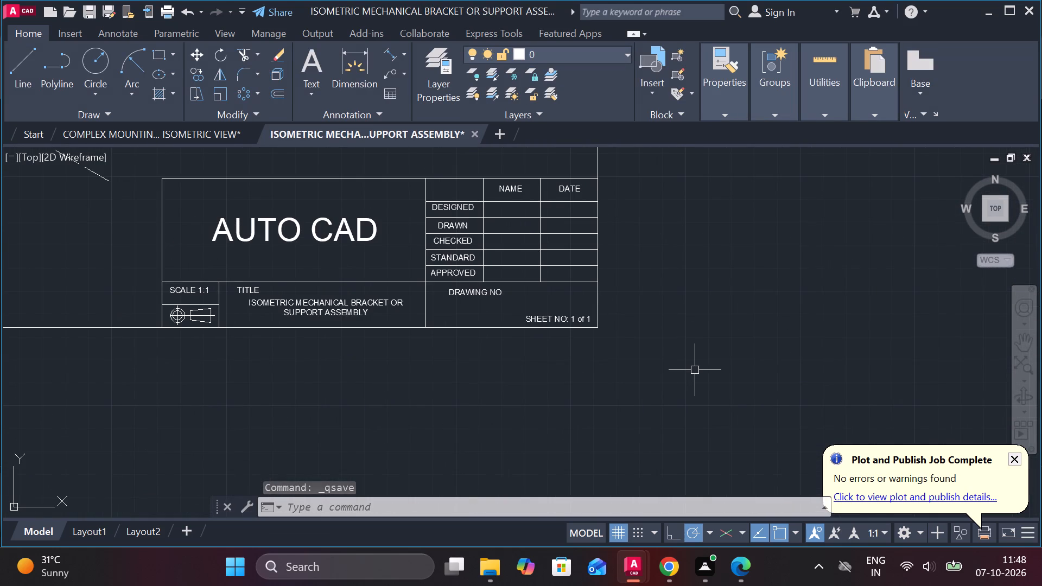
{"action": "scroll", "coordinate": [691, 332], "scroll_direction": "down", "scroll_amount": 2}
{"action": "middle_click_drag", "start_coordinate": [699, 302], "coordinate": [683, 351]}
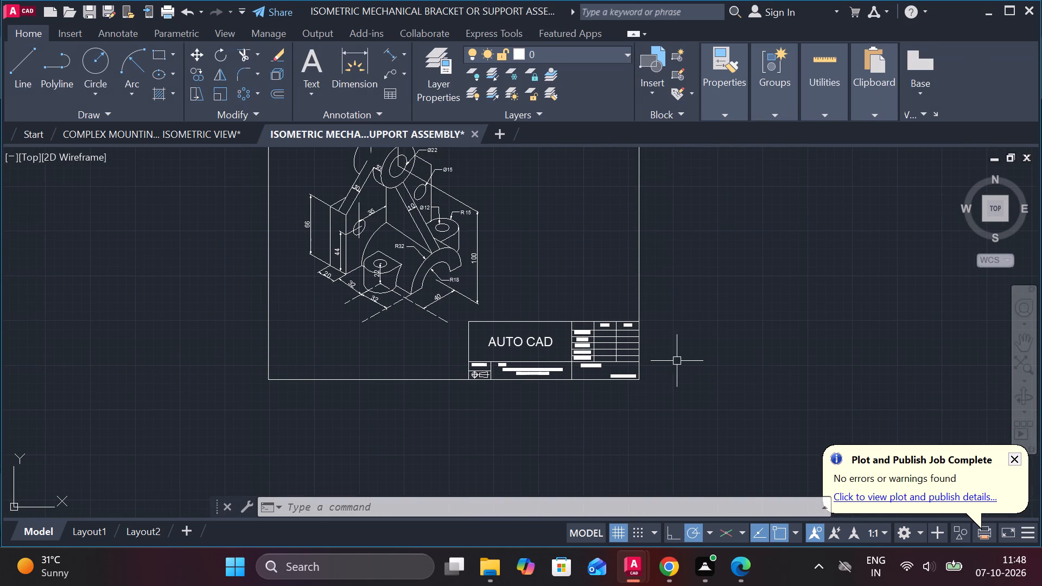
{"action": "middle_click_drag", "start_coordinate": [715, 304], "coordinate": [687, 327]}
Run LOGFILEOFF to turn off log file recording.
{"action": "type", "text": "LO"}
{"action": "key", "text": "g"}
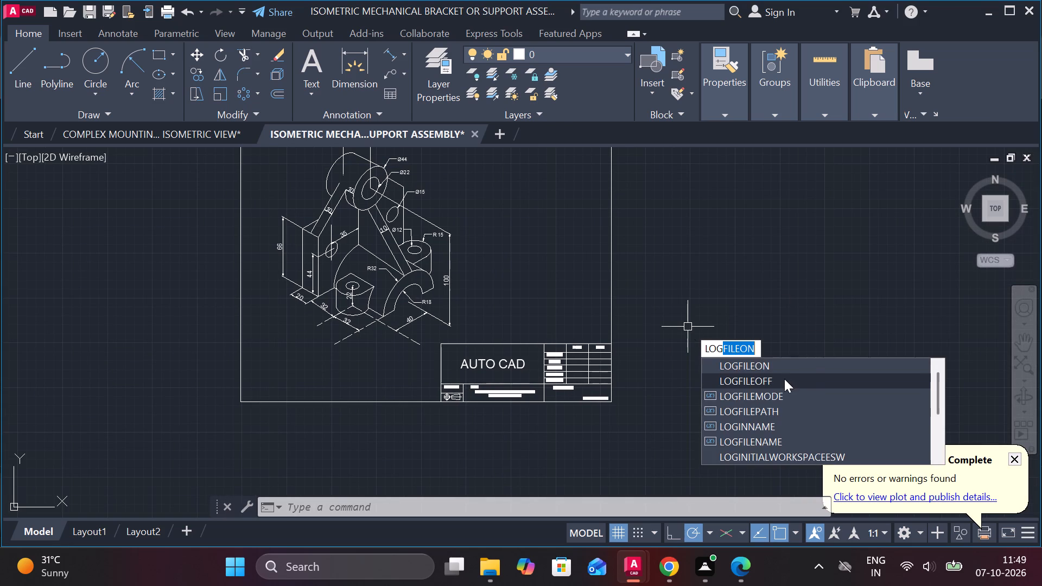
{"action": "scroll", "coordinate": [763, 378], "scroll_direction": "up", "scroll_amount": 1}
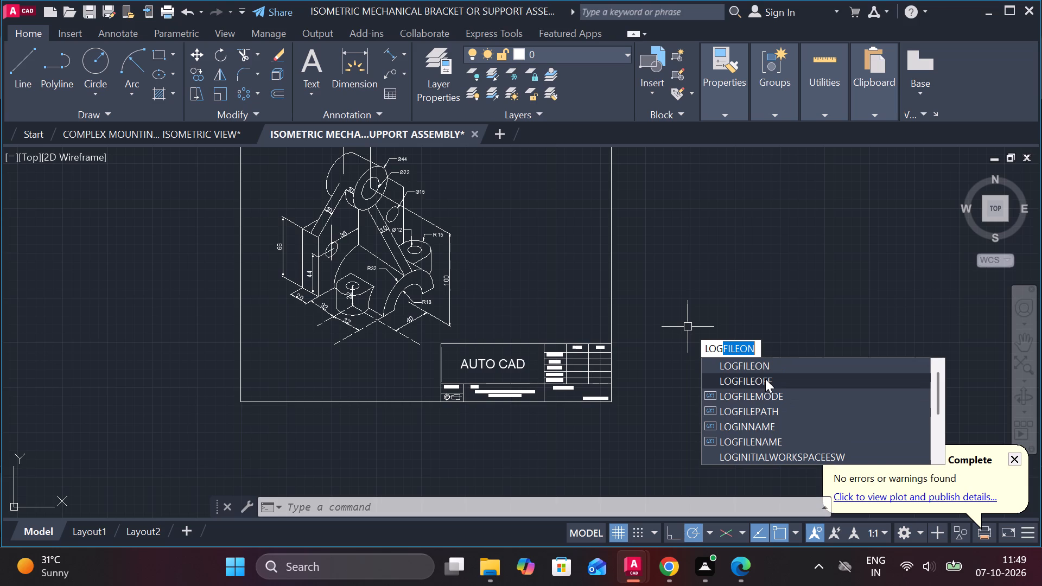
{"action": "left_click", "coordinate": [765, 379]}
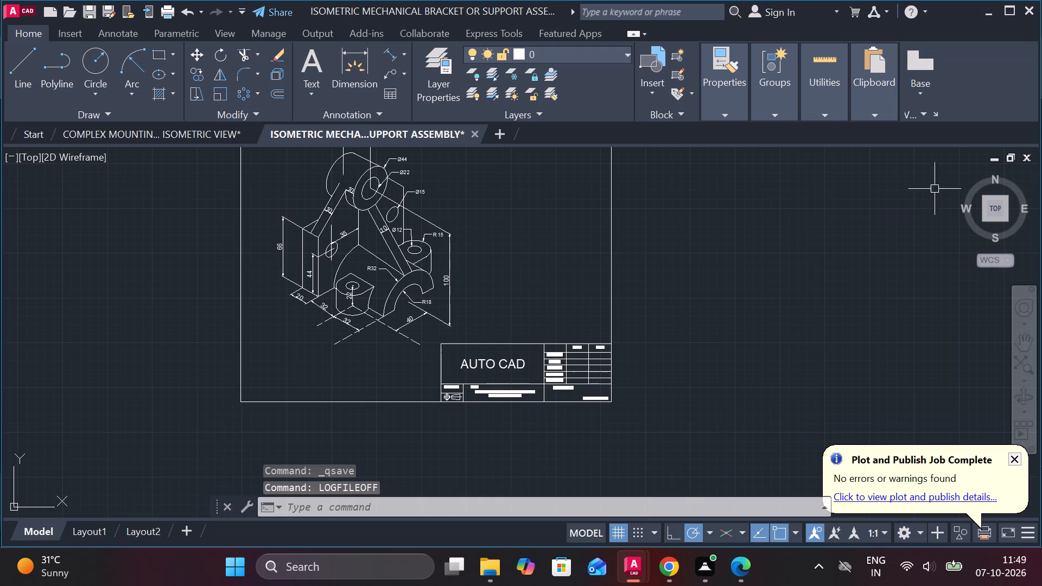
Save the renamed drawing again.
{"action": "key", "text": "ctrl+s"}
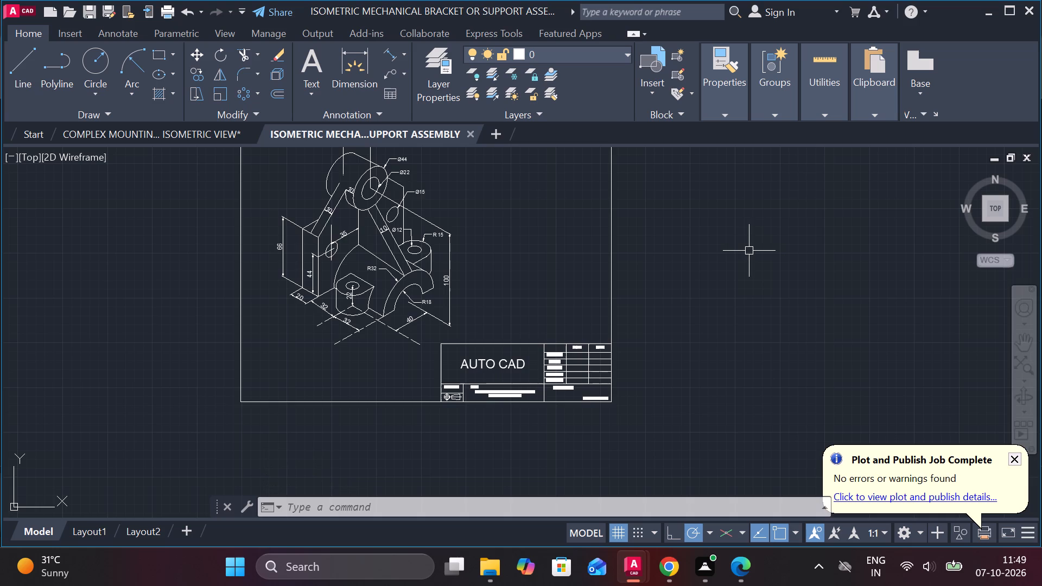
{"action": "key", "text": "ctrl+s"}
Set up a plot with the DWG To PDF.pc3 plotter in landscape orientation.
{"action": "middle_click_drag", "start_coordinate": [755, 259], "coordinate": [767, 322]}
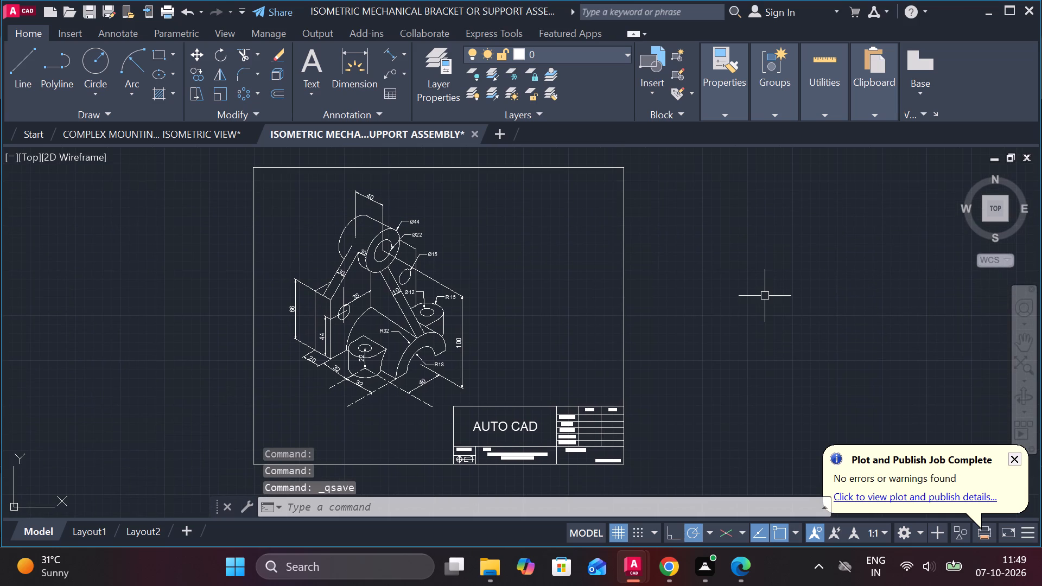
{"action": "type", "text": "PLO"}
{"action": "key", "text": "t"}
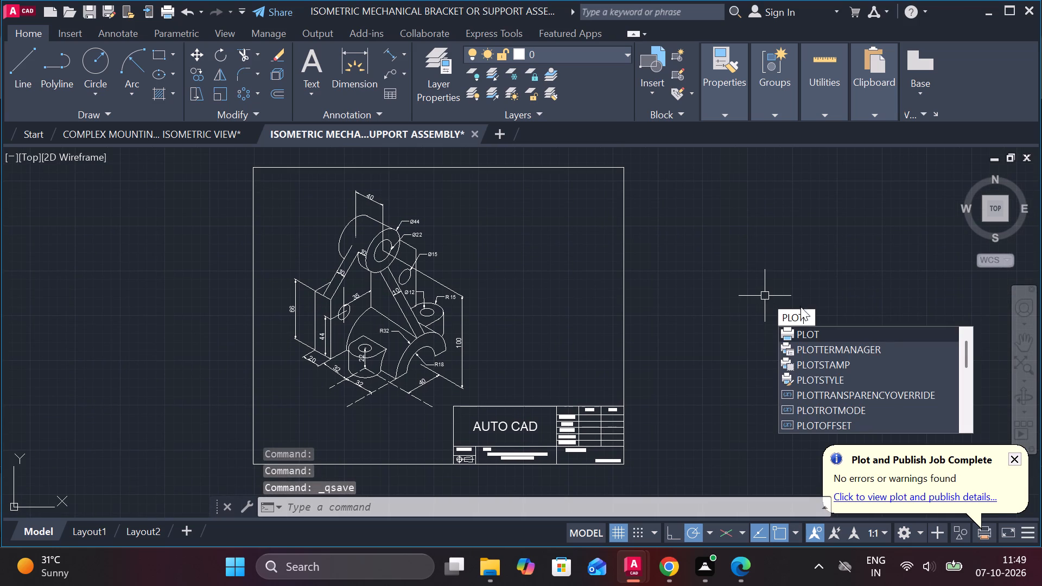
{"action": "left_click", "coordinate": [823, 339]}
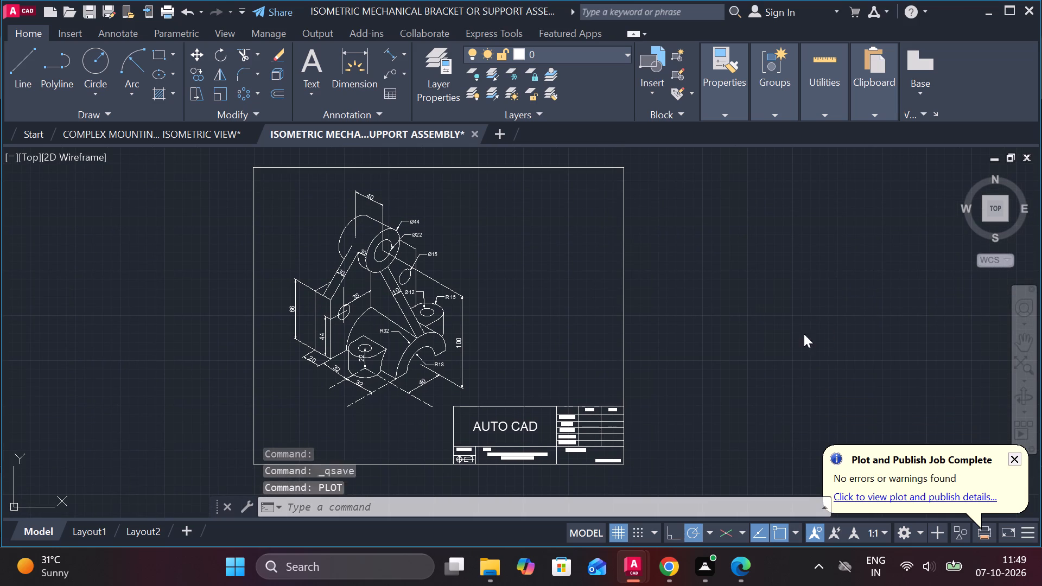
{"action": "left_click", "coordinate": [447, 167]}
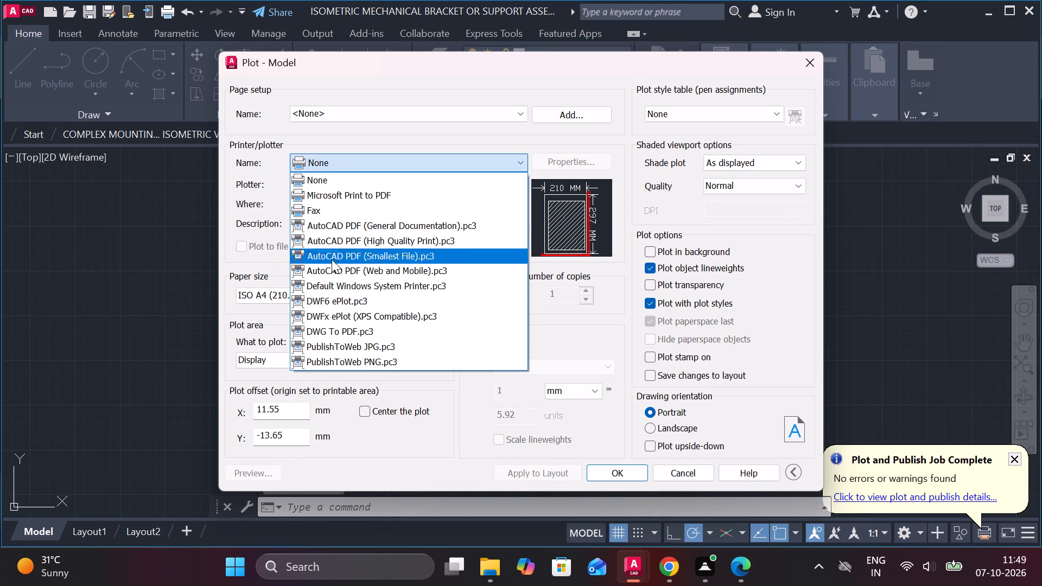
{"action": "left_click", "coordinate": [357, 335]}
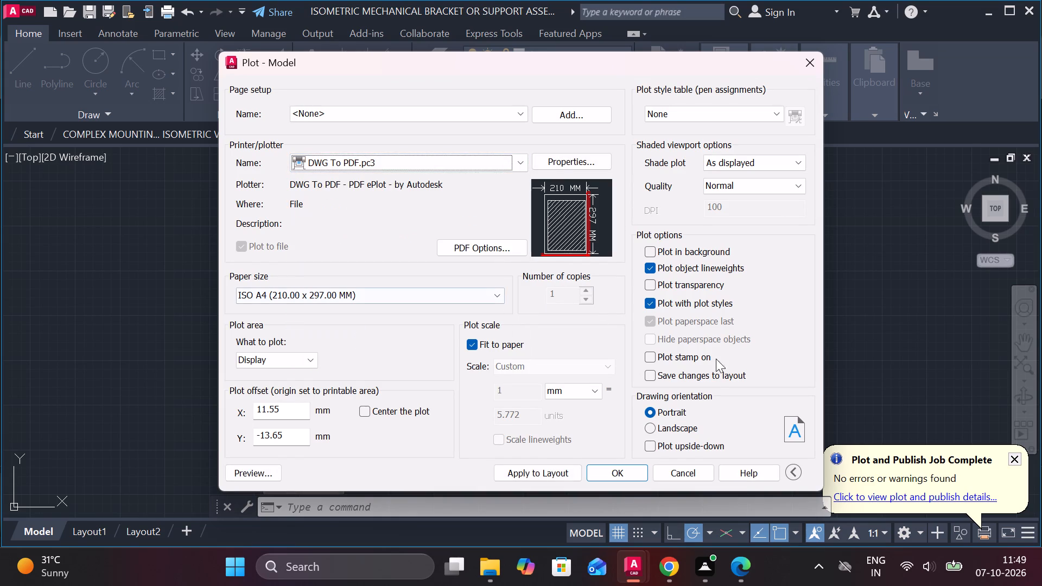
{"action": "left_click", "coordinate": [652, 426]}
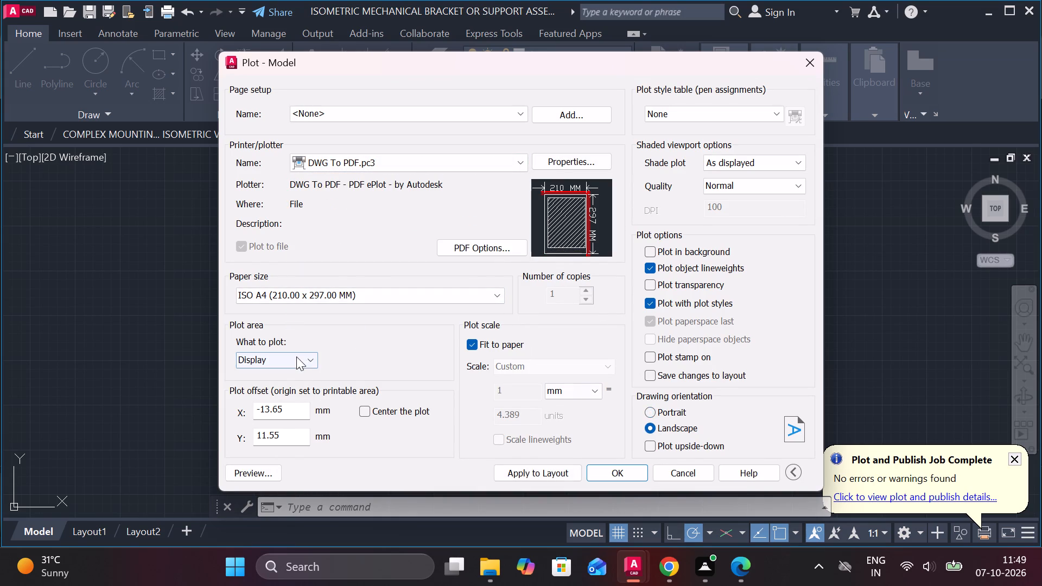
Set the plot area to a window from the border's lower-right corner to just outside its upper-left corner.
{"action": "left_click", "coordinate": [296, 356]}
{"action": "left_click", "coordinate": [306, 404]}
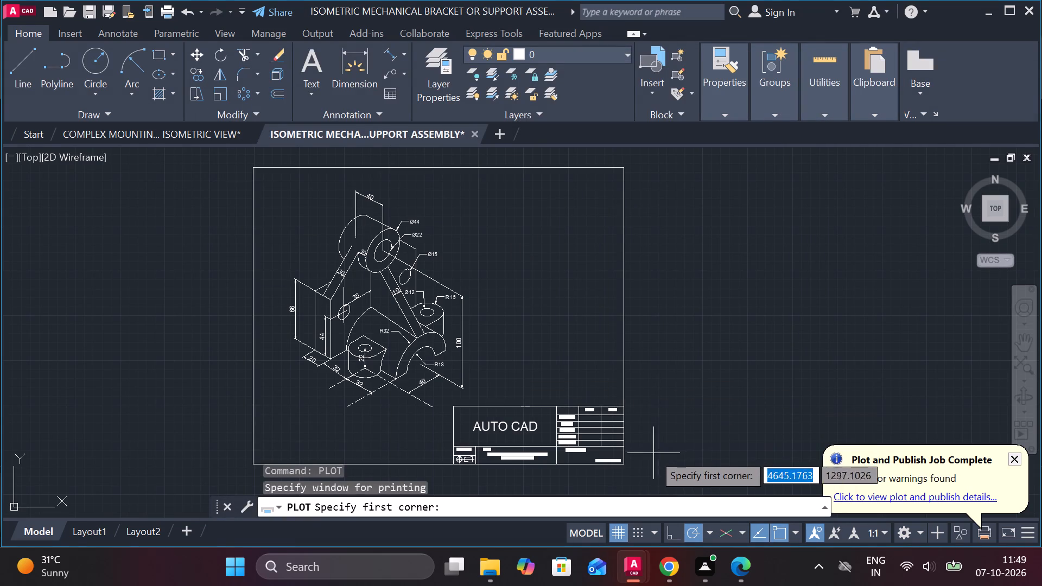
{"action": "scroll", "coordinate": [628, 466], "scroll_direction": "up", "scroll_amount": 2}
{"action": "middle_click_drag", "start_coordinate": [631, 467], "coordinate": [709, 404]}
{"action": "left_click", "coordinate": [687, 398]}
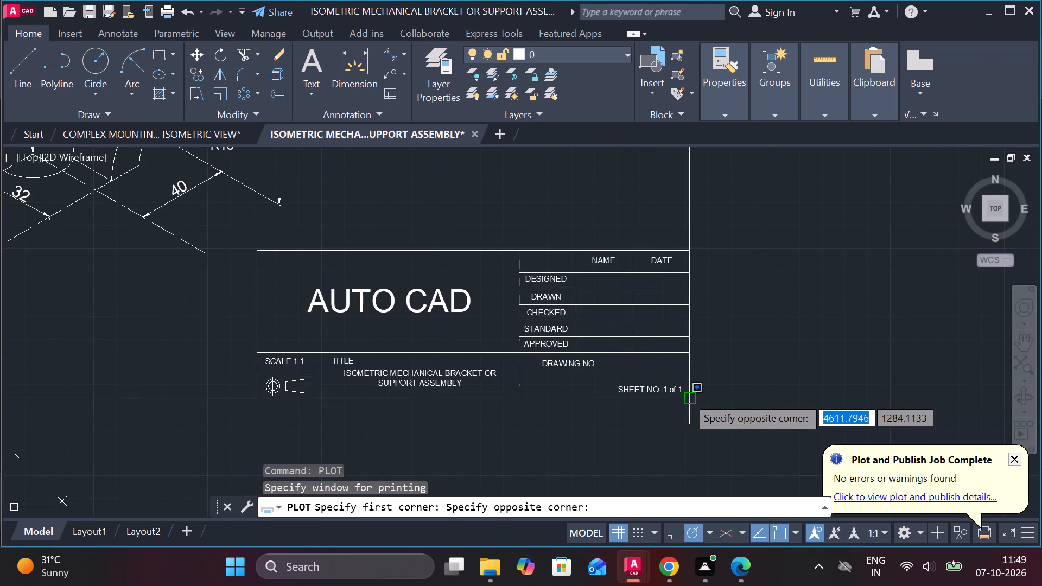
{"action": "scroll", "coordinate": [713, 340], "scroll_direction": "down", "scroll_amount": 3}
{"action": "middle_click_drag", "start_coordinate": [717, 341], "coordinate": [714, 421]}
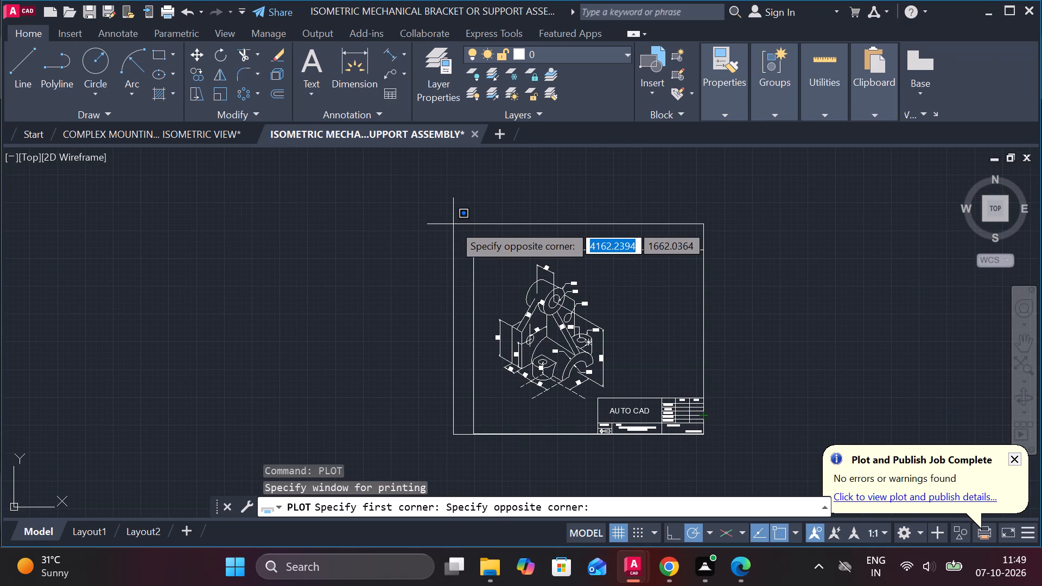
{"action": "left_click", "coordinate": [456, 224]}
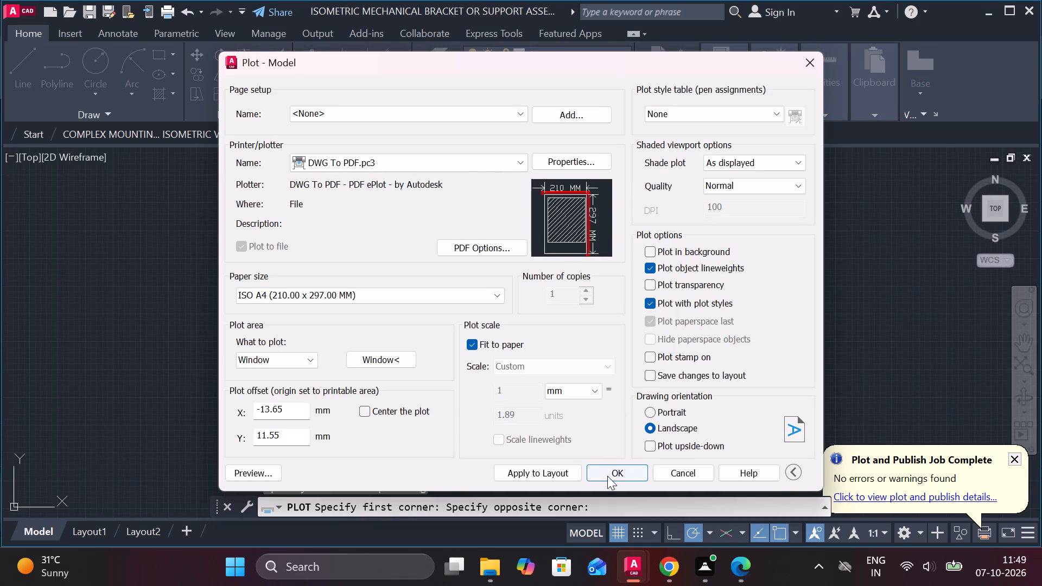
Plot the drawing to a PDF file in Documents and view the sheet down to its title block.
{"action": "left_click", "coordinate": [607, 476]}
{"action": "left_click", "coordinate": [749, 431]}
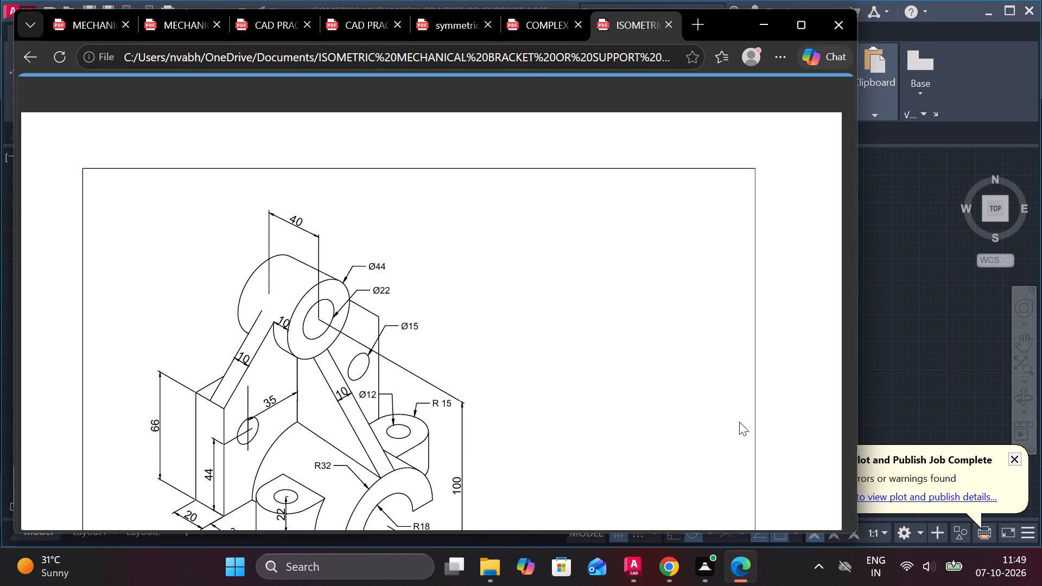
{"action": "scroll", "coordinate": [544, 365], "scroll_direction": "down", "scroll_amount": 2}
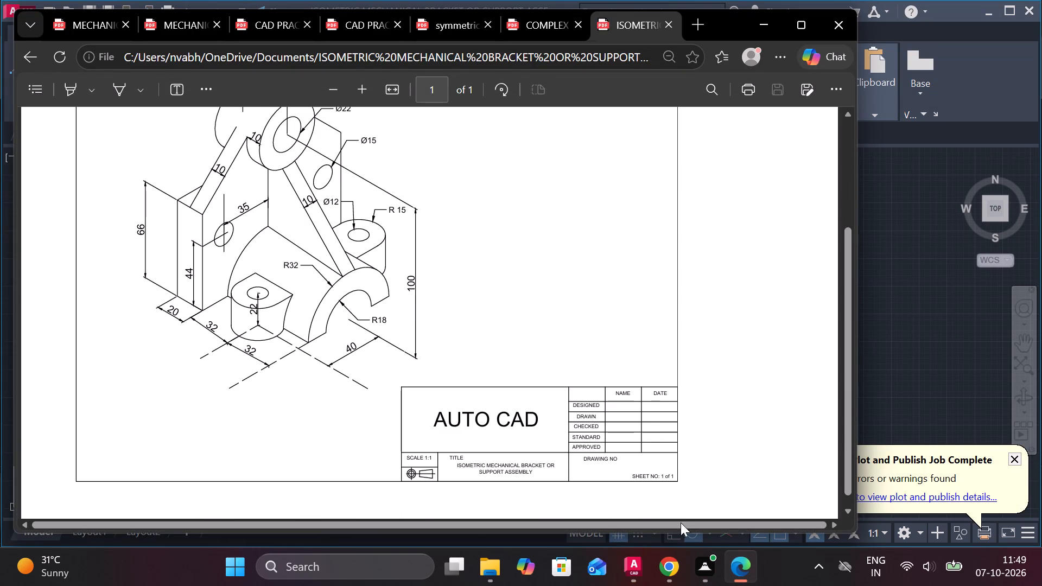